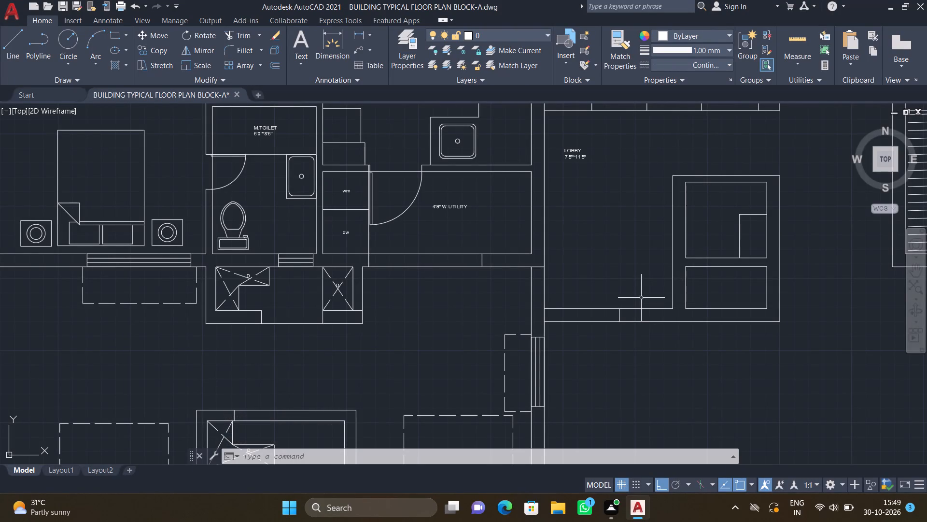
Draw a vertical line across the wall from the lower shaft rectangle's lower-left corner to the outer wall line, beside the lobby.
middle_click_drag(659, 302, 602, 317)
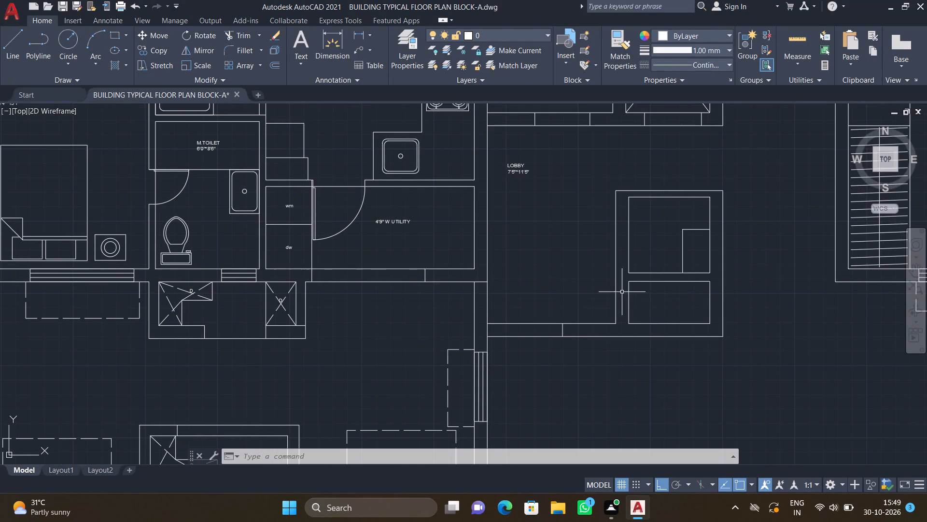
middle_click_drag(659, 282, 584, 319)
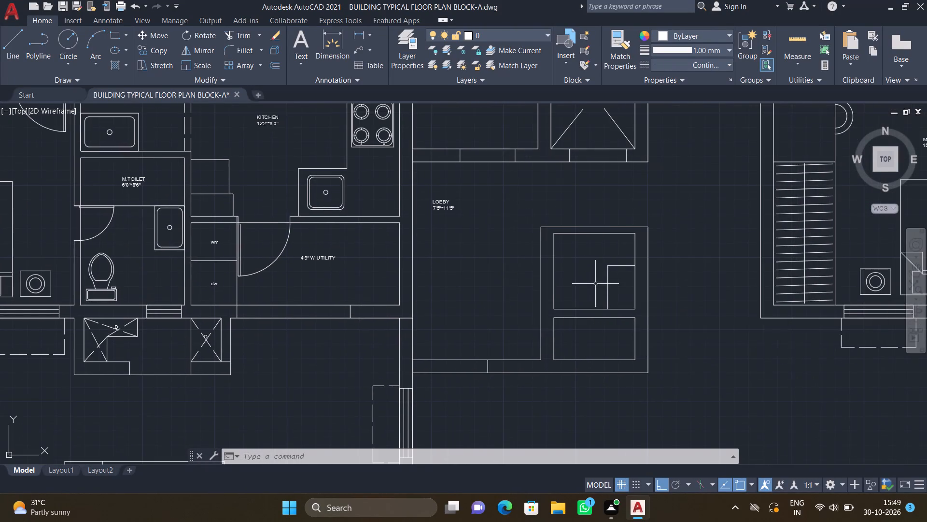
scroll(598, 267, "up", 2)
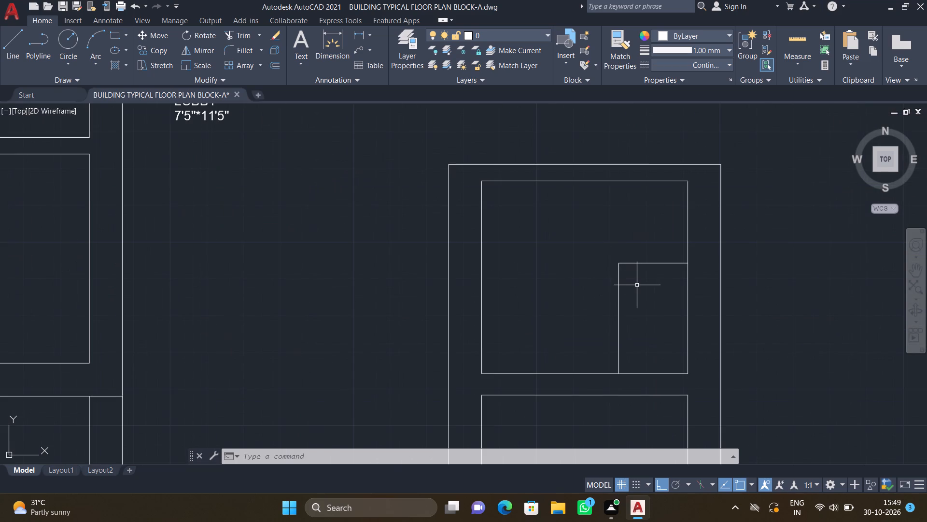
key("l")
key("Return")
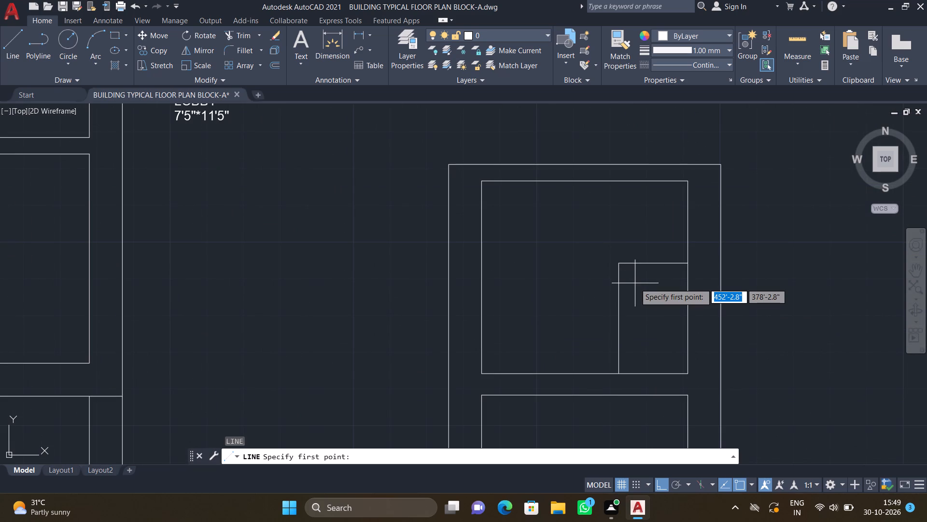
middle_click_drag(604, 346, 611, 318)
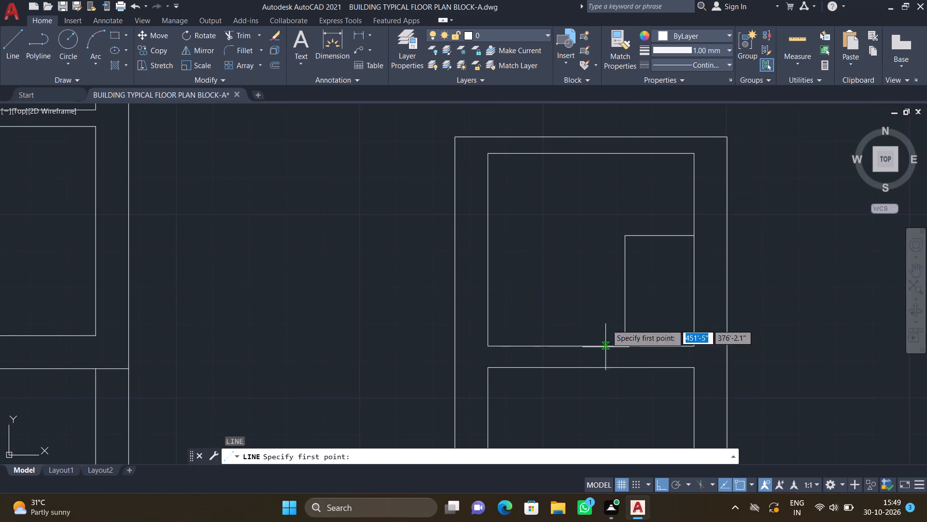
middle_click_drag(587, 358, 605, 320)
scroll(557, 364, "down", 1)
middle_click_drag(548, 416, 566, 314)
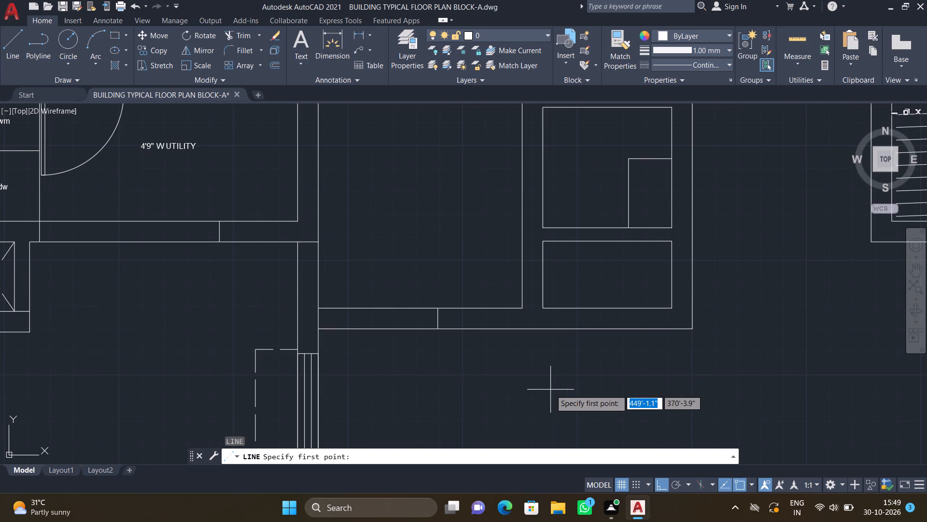
scroll(523, 346, "down", 1)
scroll(536, 329, "up", 3)
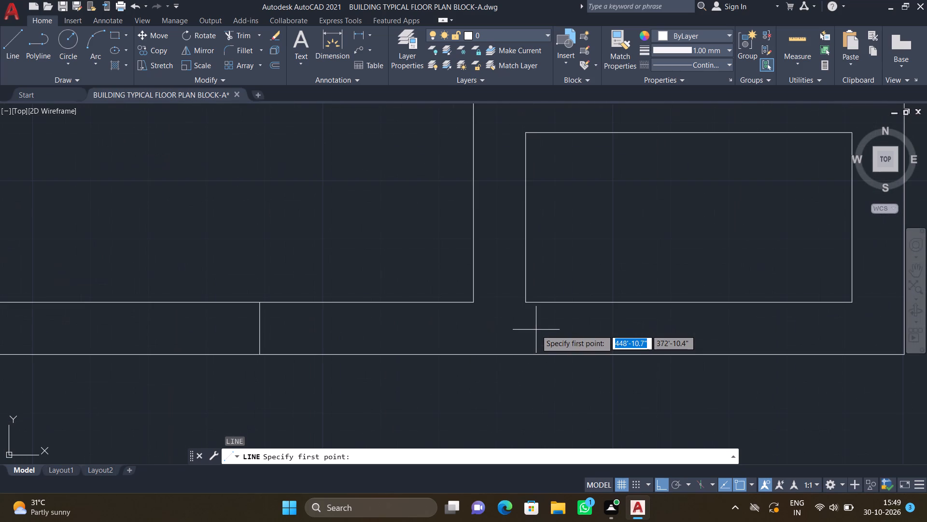
left_click(524, 302)
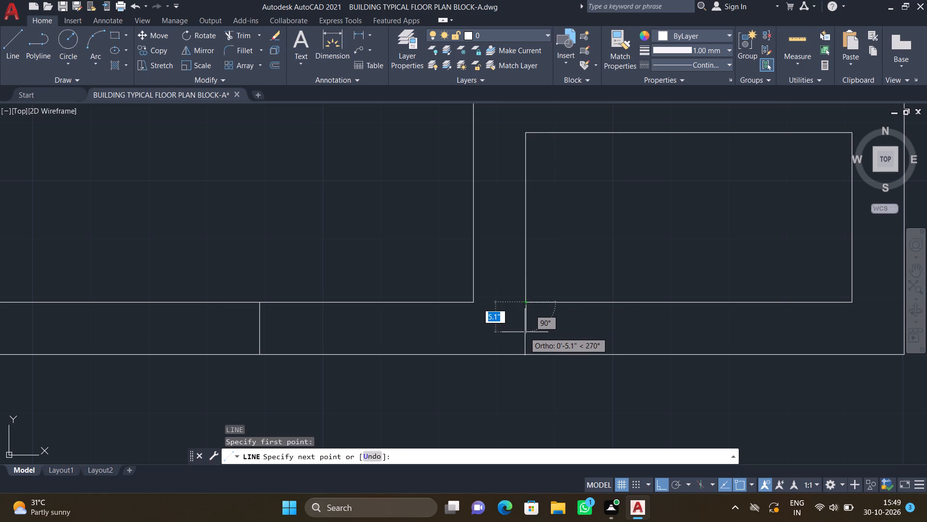
scroll(532, 336, "up", 1)
left_click(520, 368)
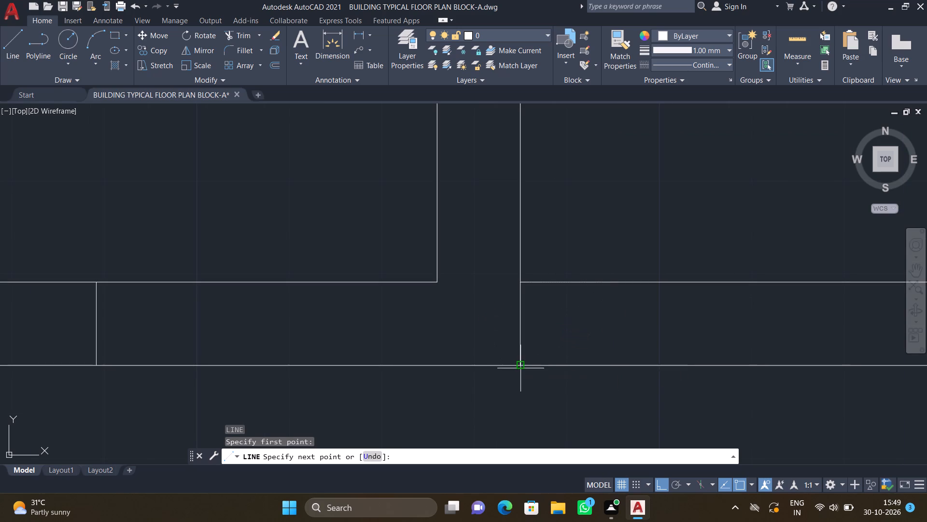
key("Return")
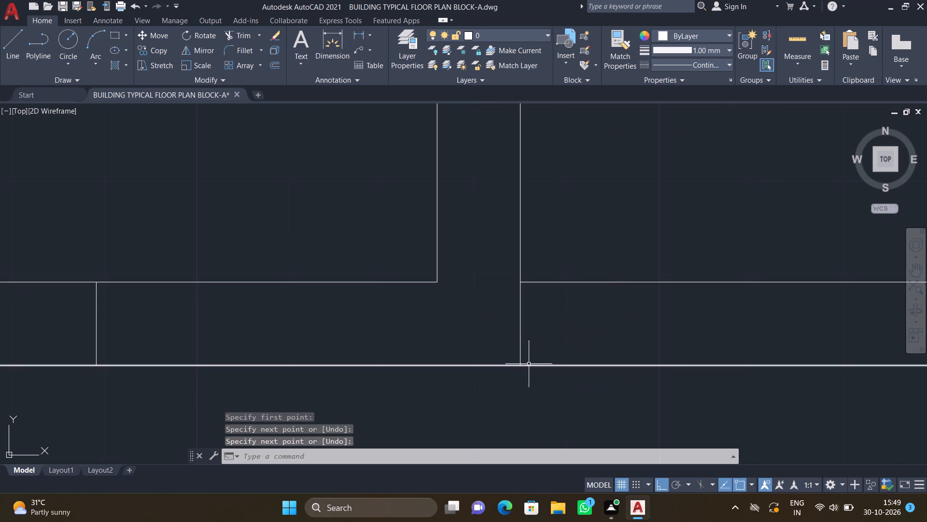
Draw a second vertical line across the same wall, from the shaft rectangle's bottom edge near its right end to the outer wall line.
scroll(532, 363, "down", 2)
middle_click_drag(560, 380, 505, 391)
scroll(607, 358, "up", 1)
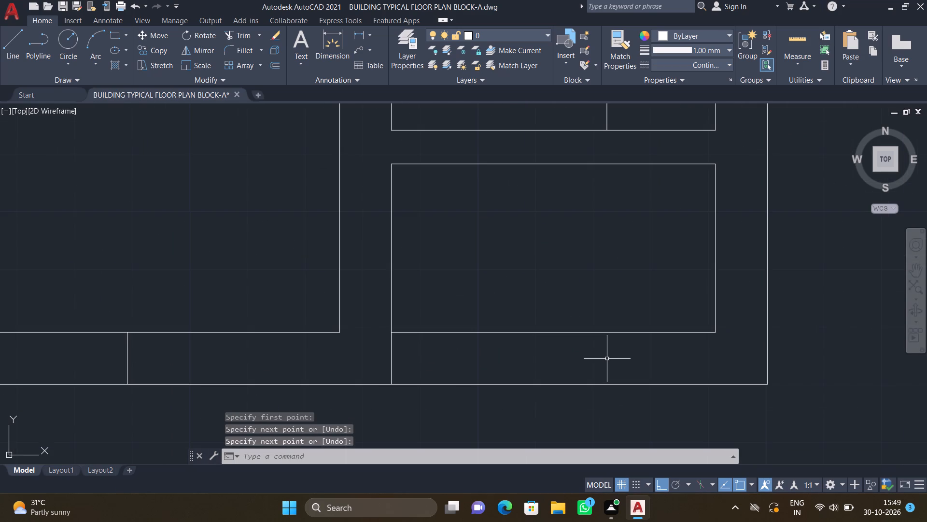
key("l")
key("Return")
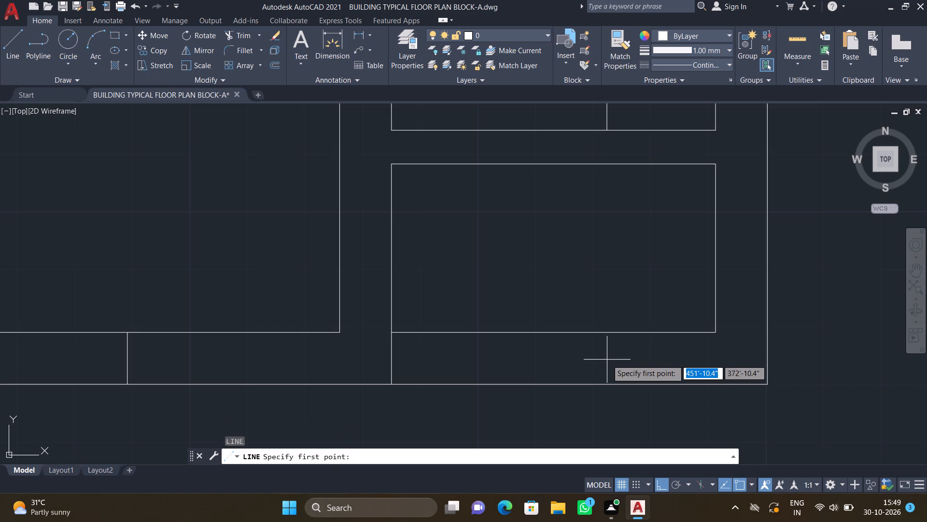
middle_click_drag(638, 360, 553, 356)
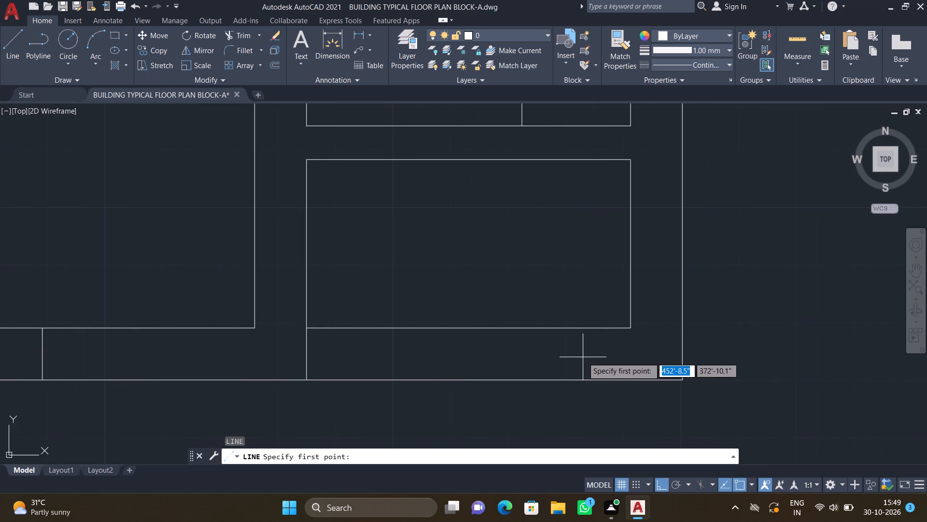
left_click(568, 328)
left_click(565, 383)
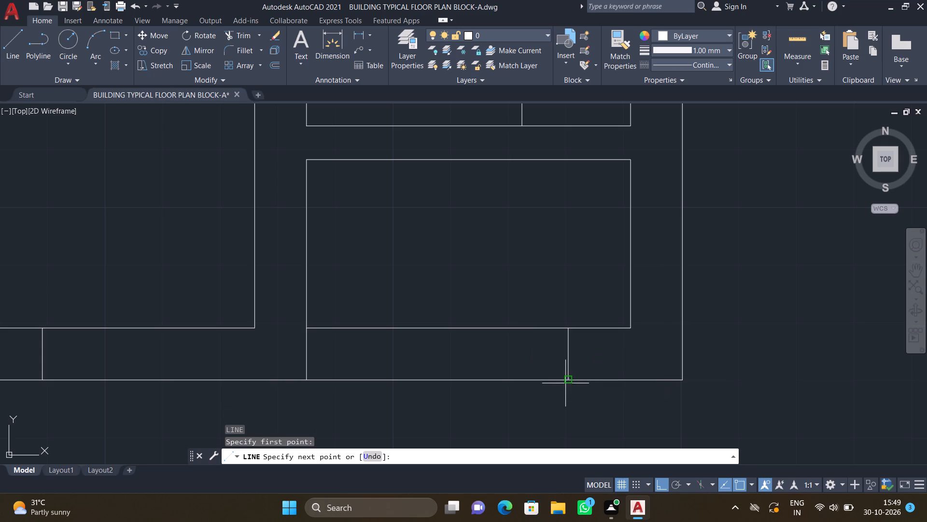
key("Return")
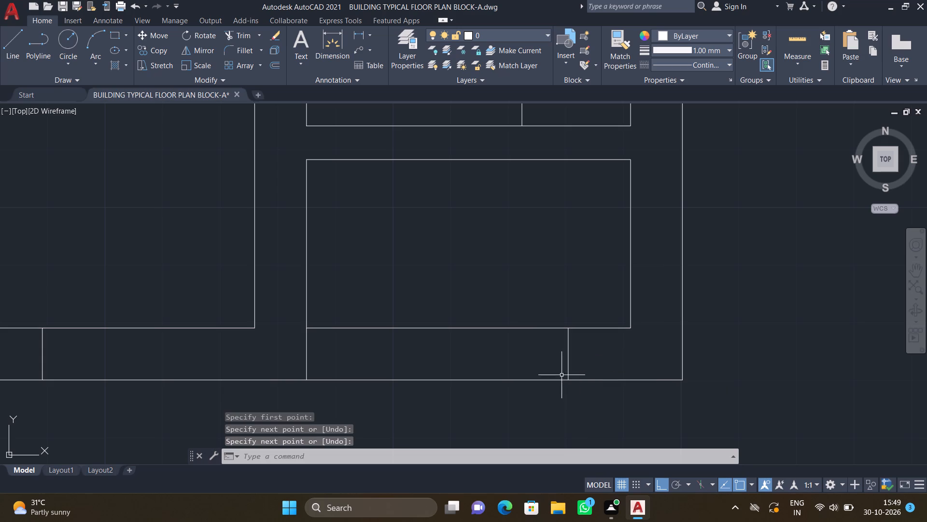
Rotate the loose double-door symbol outside the floor plan by 180 degrees about its upper jamb end.
scroll(502, 375, "down", 2)
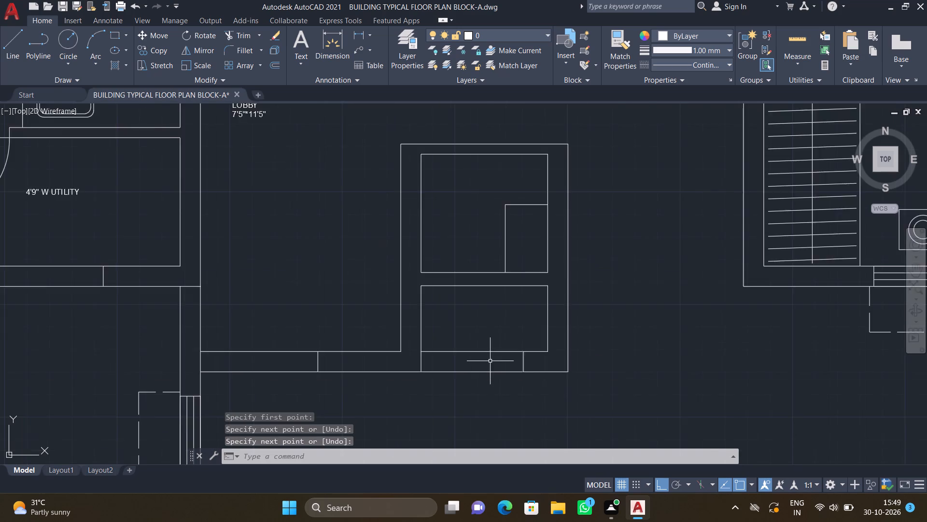
scroll(490, 361, "down", 1)
middle_click_drag(489, 308, 545, 423)
scroll(548, 367, "down", 1)
scroll(498, 349, "down", 1)
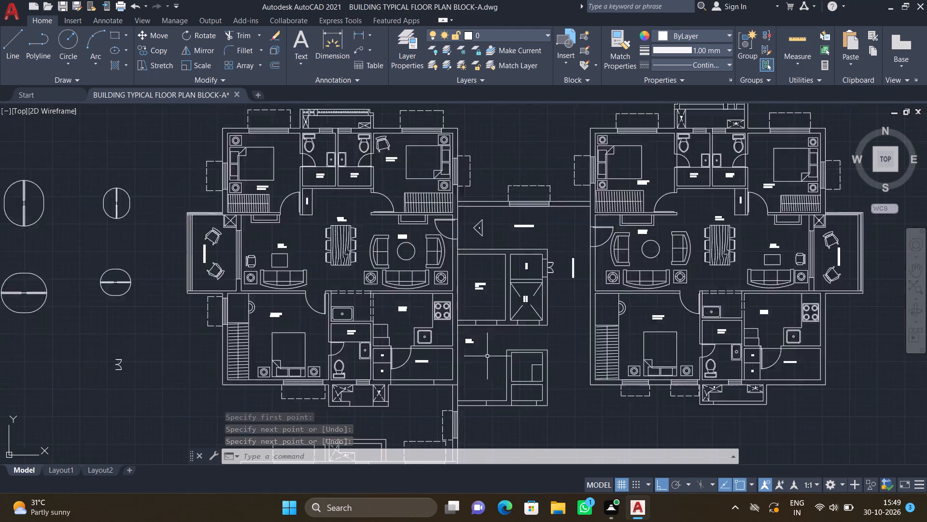
scroll(486, 357, "down", 1)
middle_click_drag(433, 373, 660, 368)
scroll(478, 377, "up", 2)
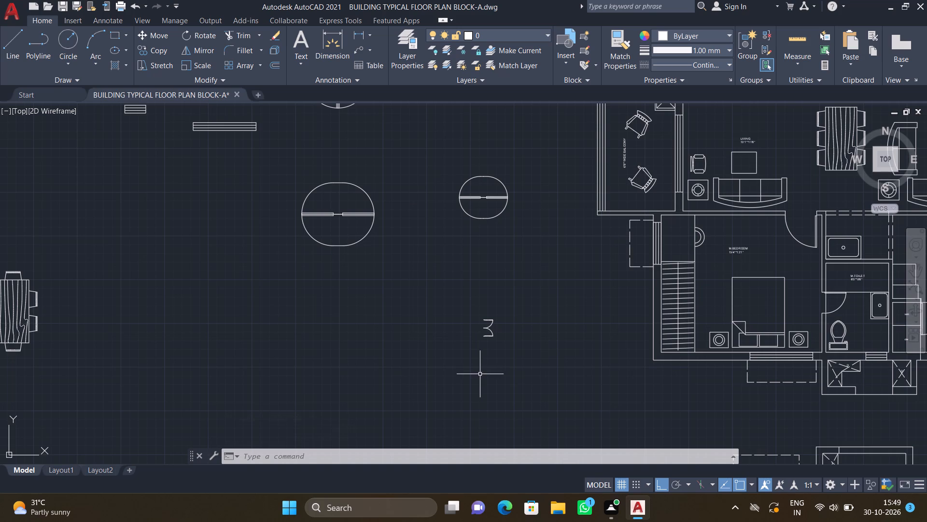
scroll(500, 355, "up", 2)
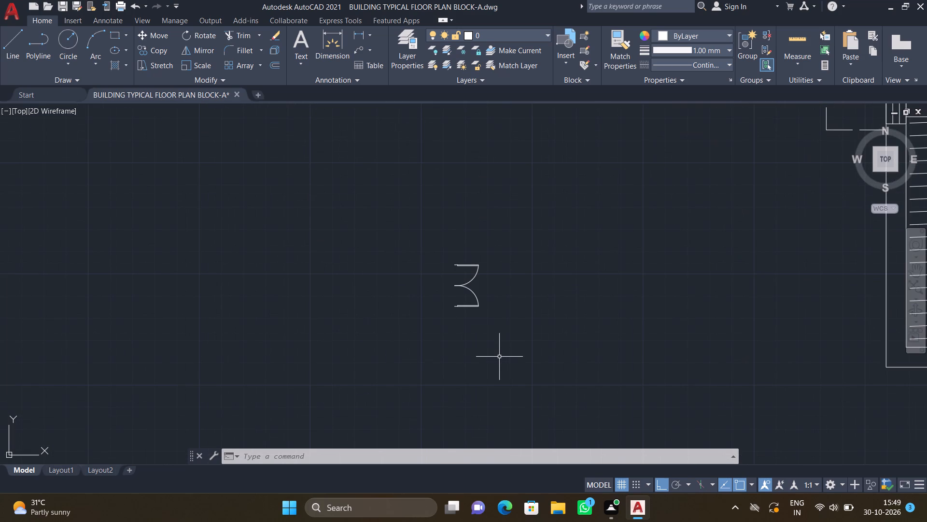
type("RO")
key("Return")
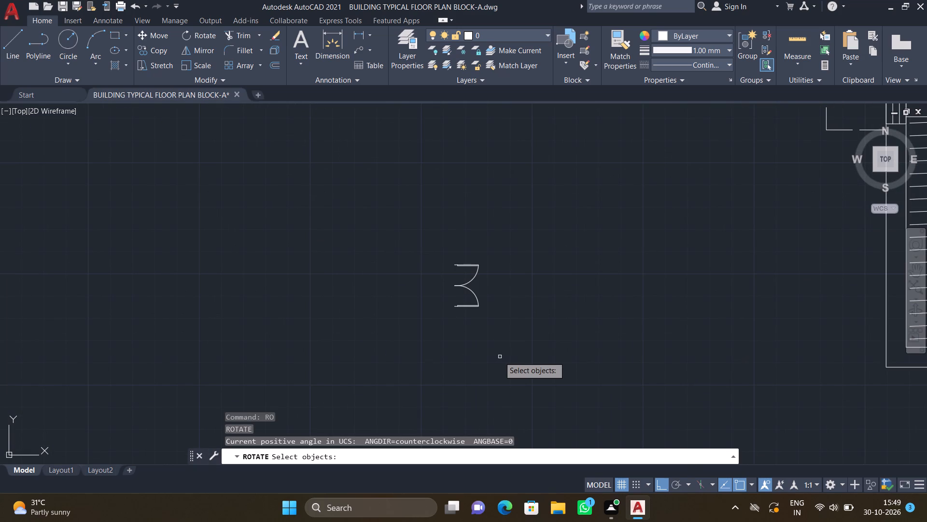
left_click(493, 330)
left_click_drag(439, 223, 444, 223)
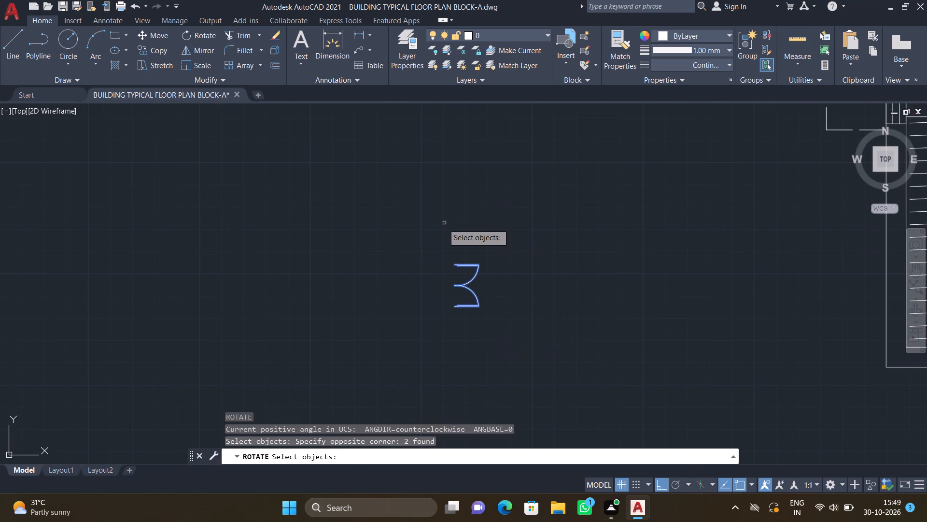
key("Return")
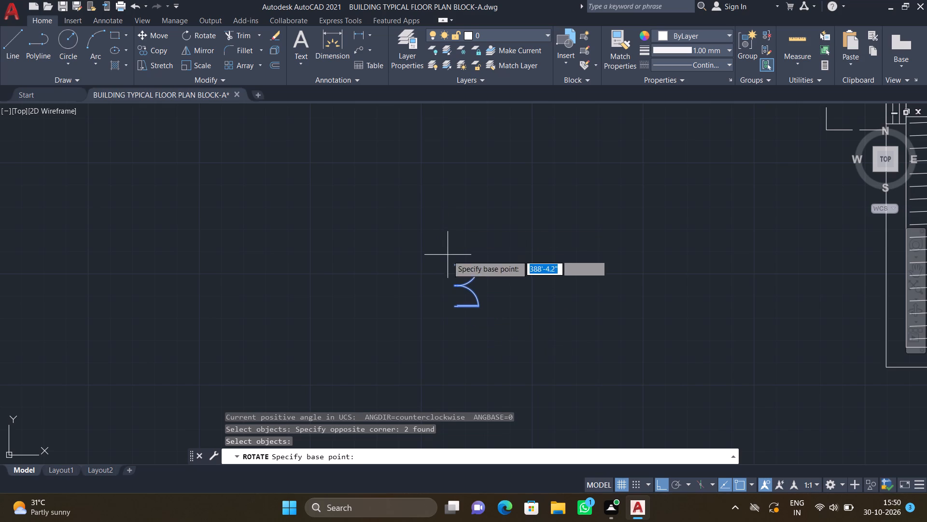
left_click(455, 268)
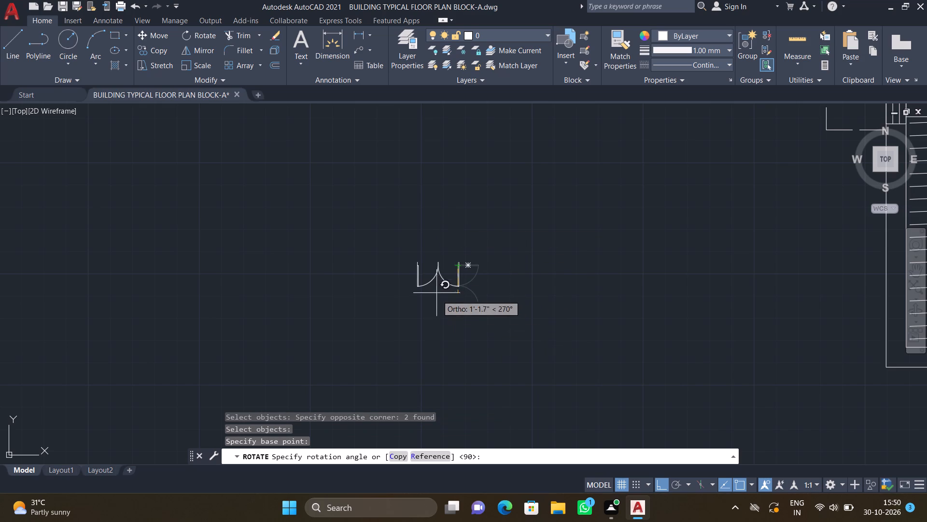
left_click(432, 262)
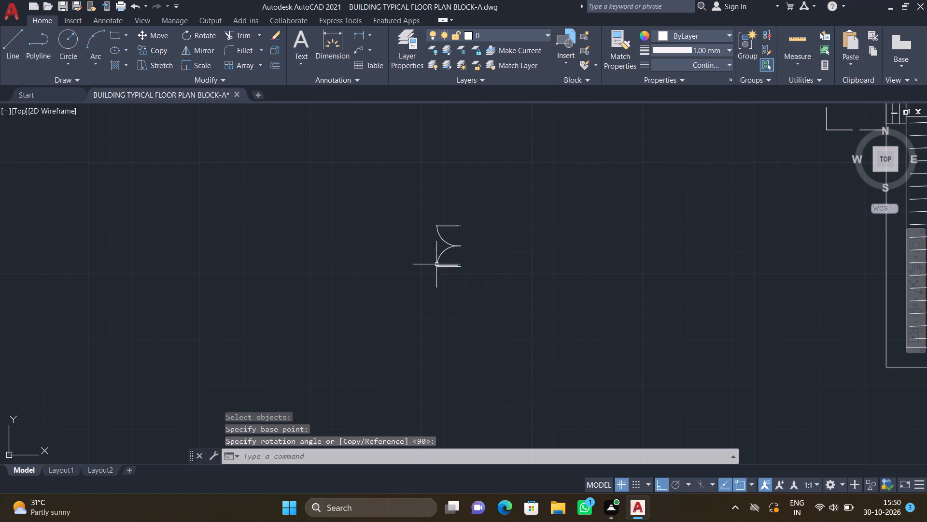
Copy the loose double-door symbol from the point where its leaves meet onto the lobby-side outer wall line beside the upper shaft rectangle.
key("c")
key("o")
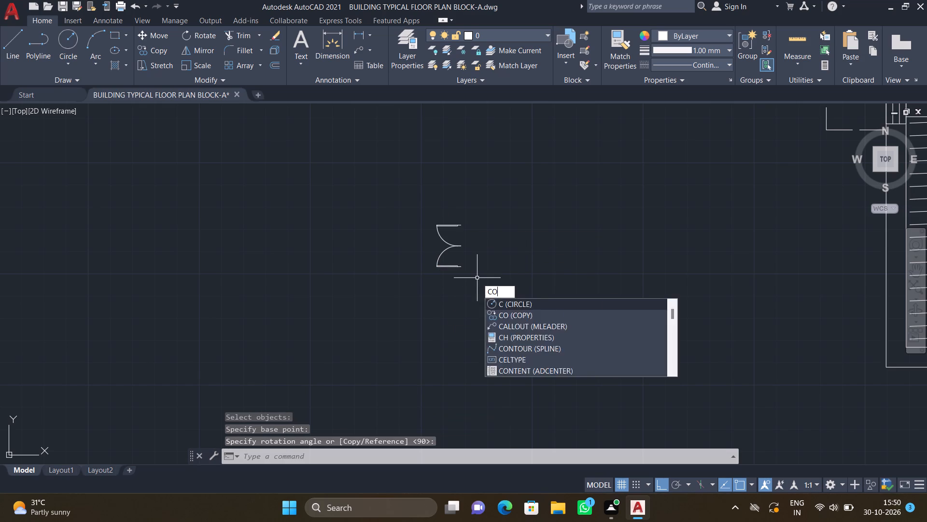
key("Return")
left_click(473, 287)
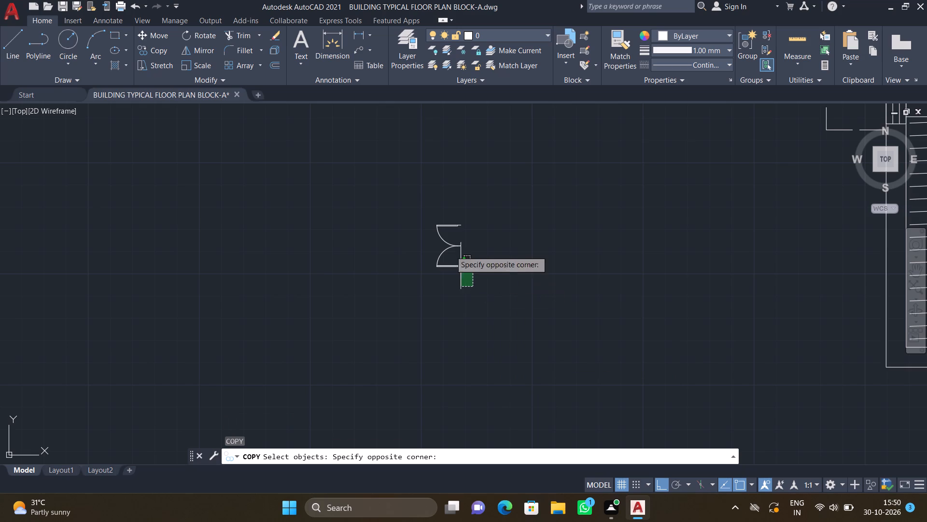
left_click(429, 193)
key("Return")
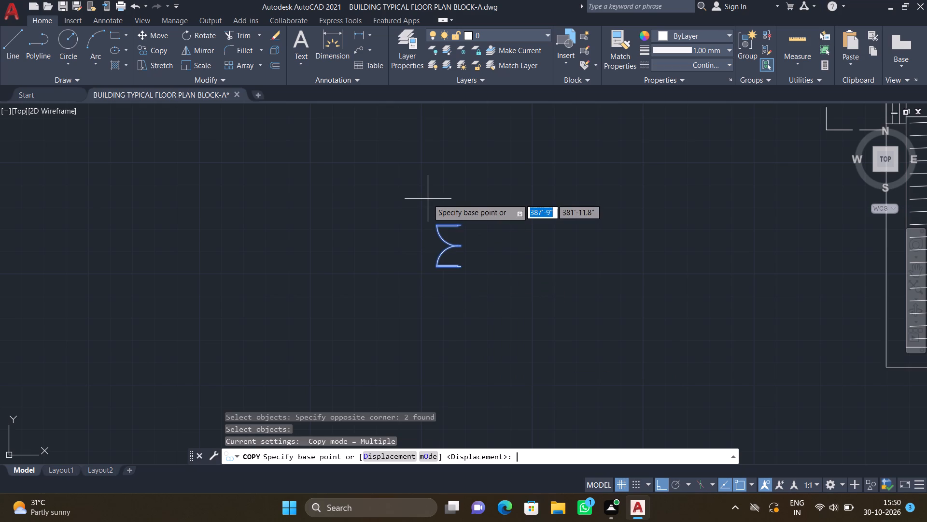
scroll(465, 253, "up", 2)
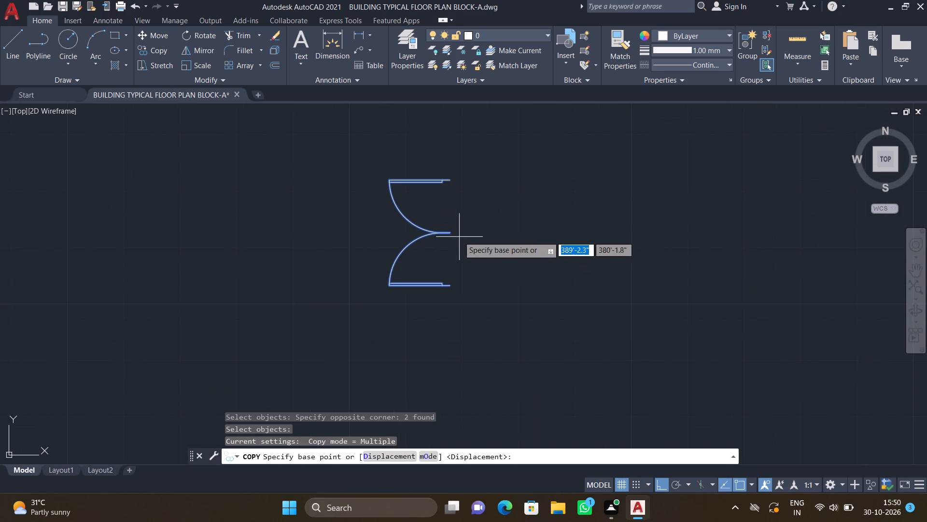
left_click(451, 234)
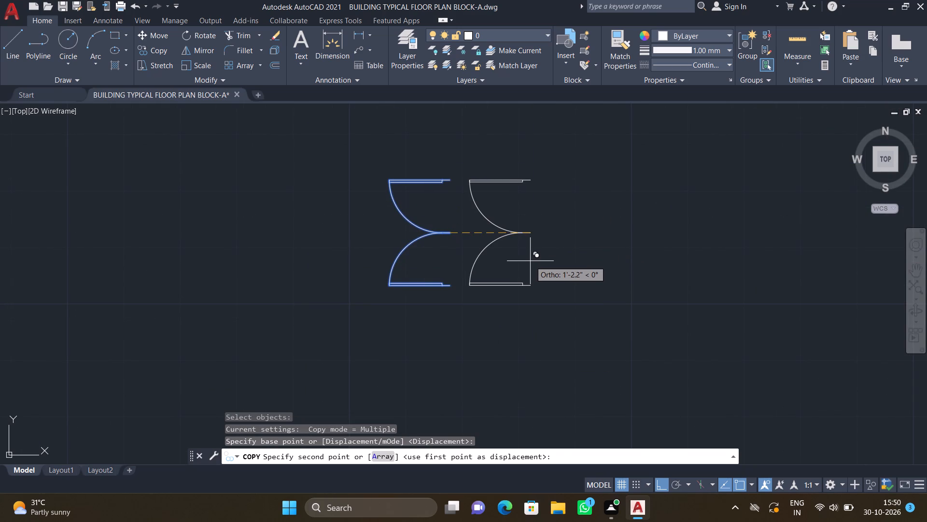
key("F8")
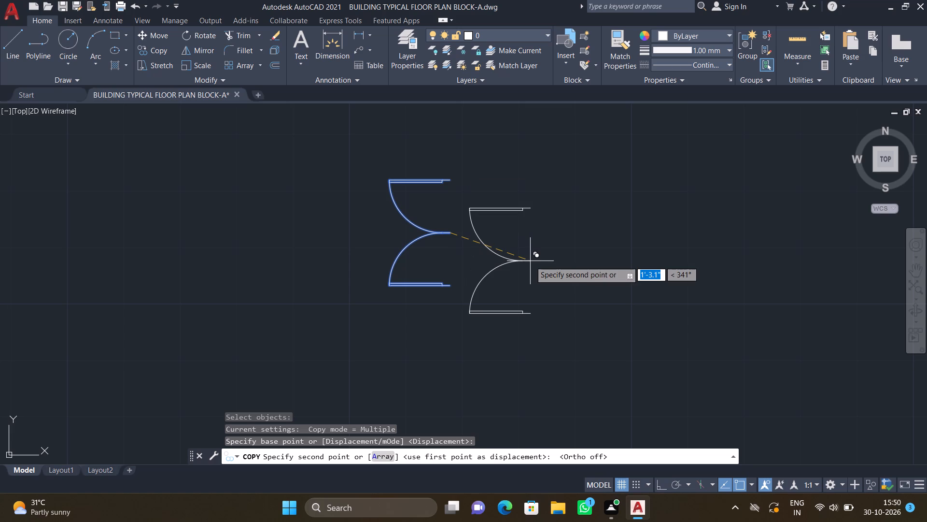
scroll(543, 276, "down", 2)
scroll(555, 328, "down", 4)
middle_click_drag(596, 355, 576, 348)
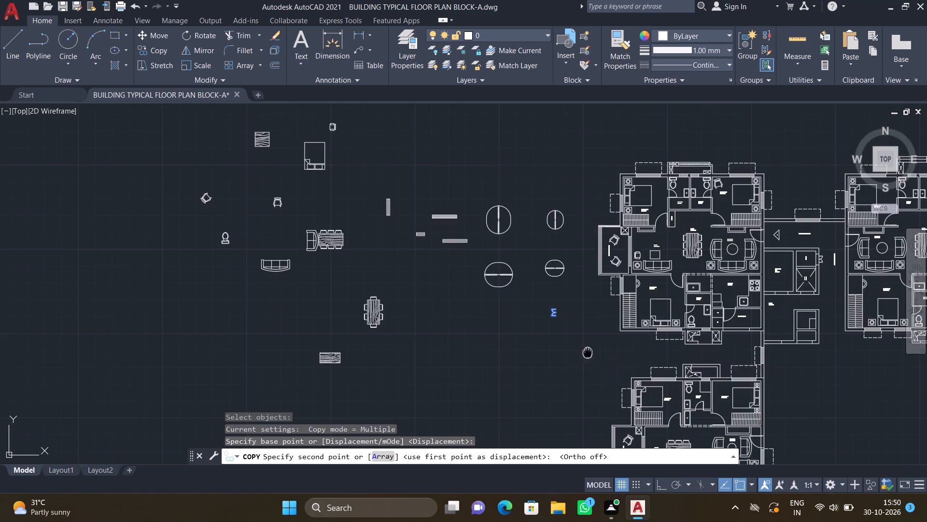
middle_click_drag(576, 348, 520, 331)
middle_click_drag(635, 400, 590, 338)
scroll(600, 353, "up", 2)
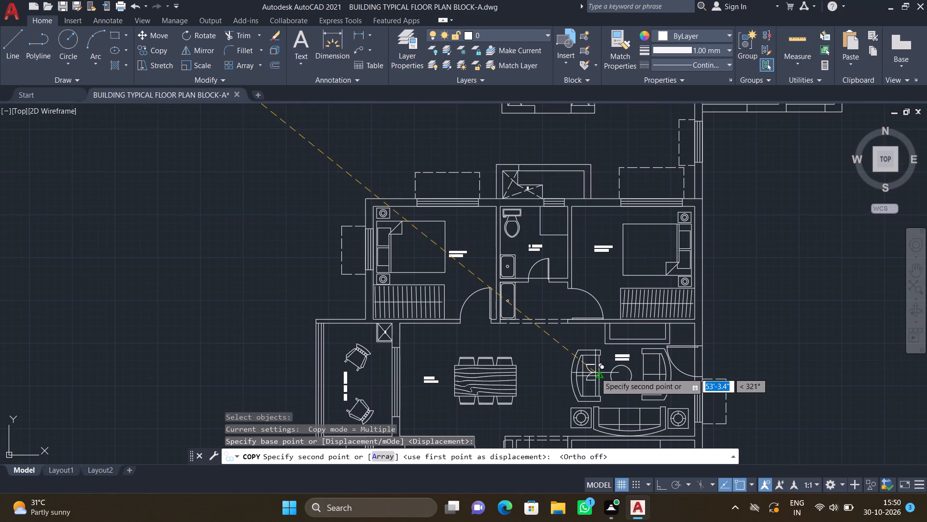
middle_click_drag(586, 364, 561, 330)
scroll(583, 334, "down", 1)
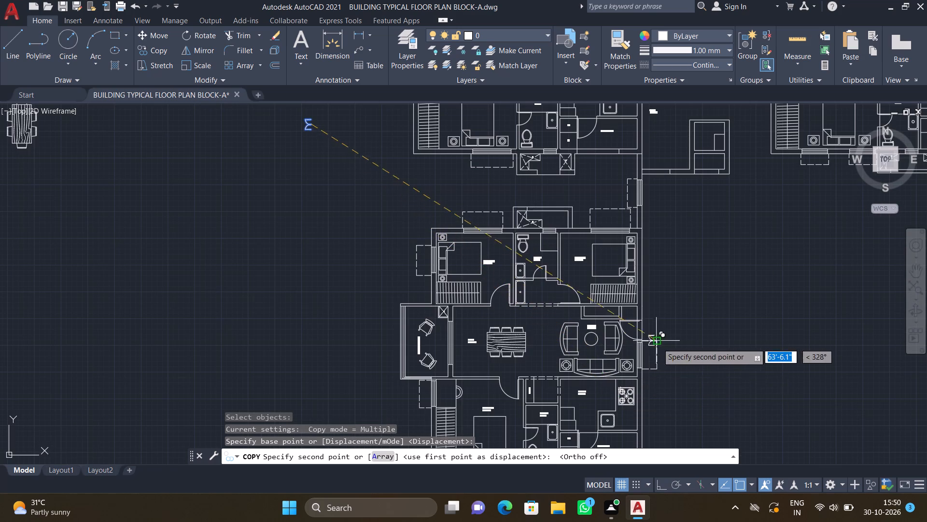
middle_click_drag(660, 390, 633, 359)
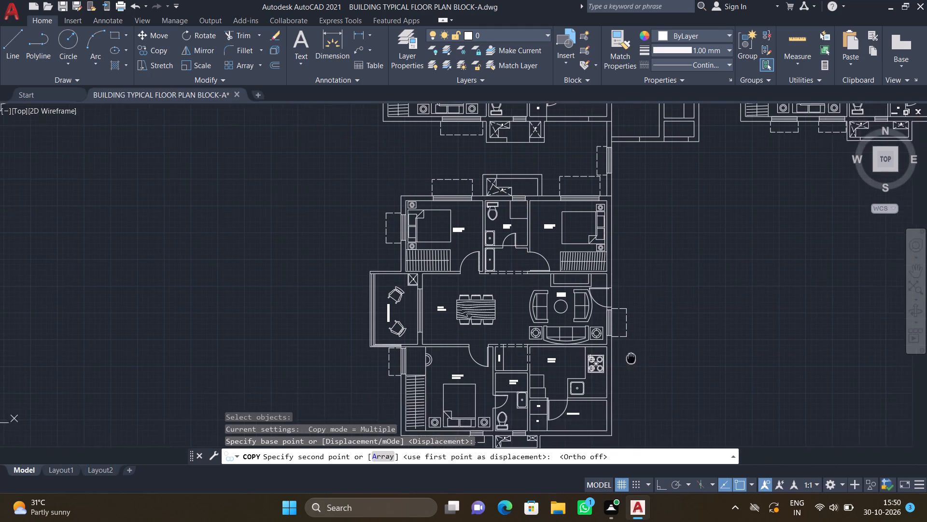
middle_click_drag(633, 359, 632, 358)
scroll(643, 351, "down", 1)
middle_click_drag(666, 231, 567, 296)
scroll(539, 242, "up", 3)
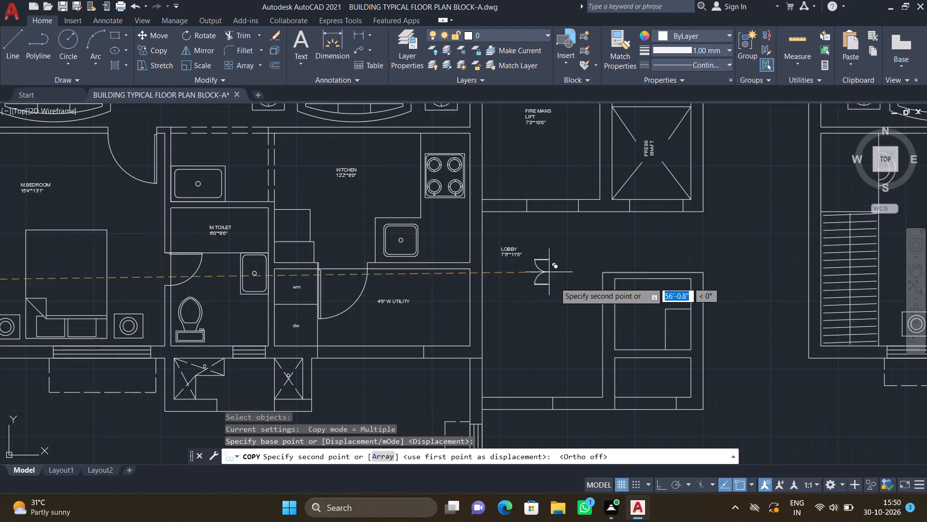
middle_click_drag(565, 334, 528, 300)
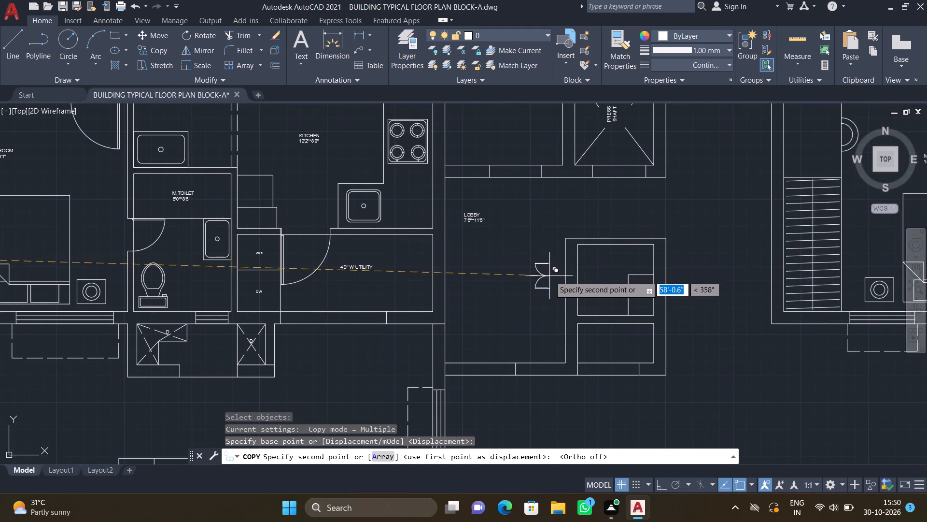
scroll(549, 277, "up", 2)
middle_click_drag(553, 293, 520, 266)
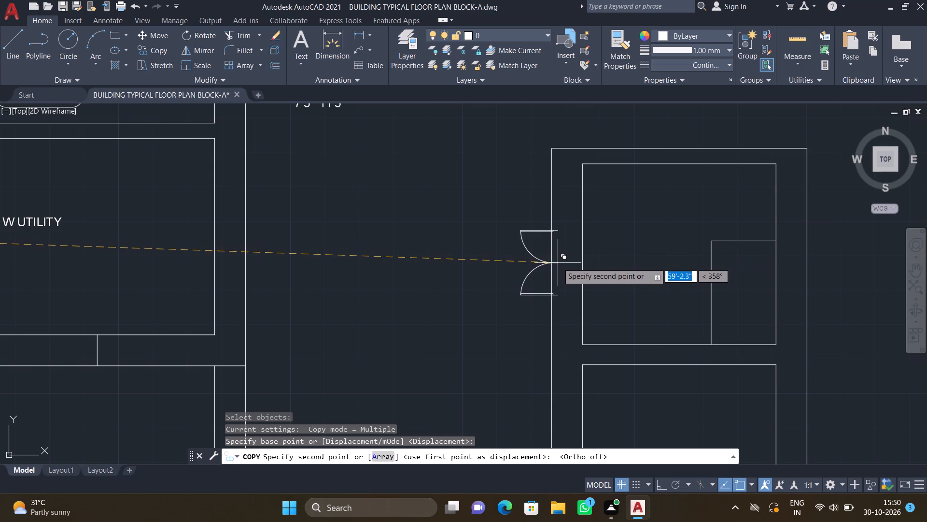
scroll(558, 264, "up", 1)
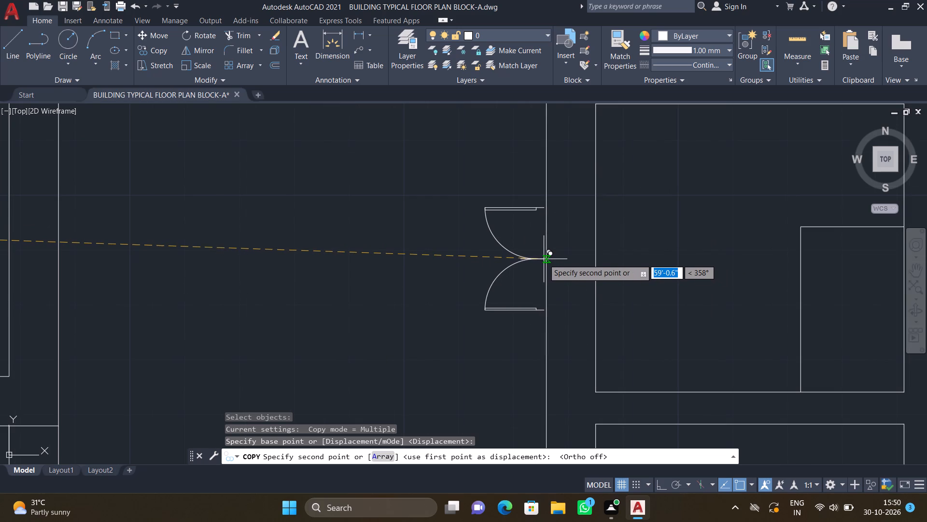
left_click(545, 258)
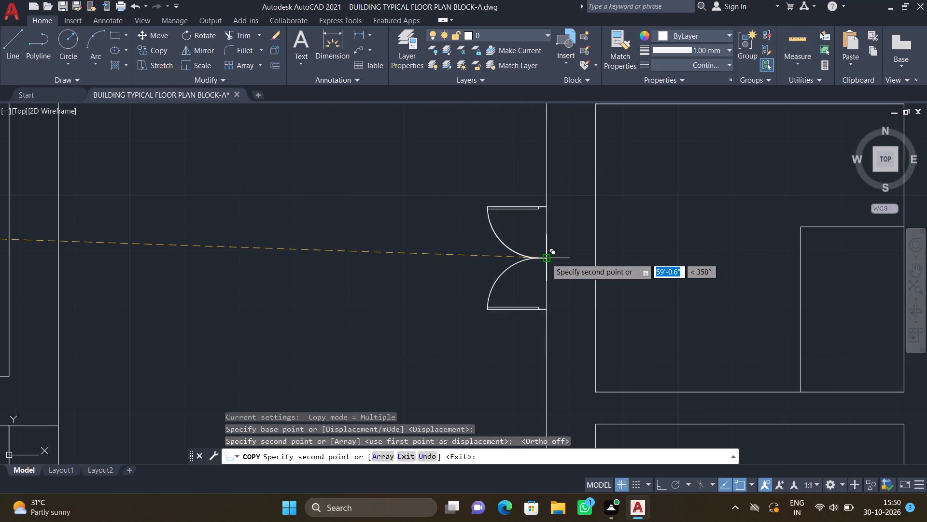
key("Return")
Set the current linetype to ACAD_ISO02W100 and draw a diagonal from upper-left to lower-right corner of the small rectangle inside the upper shaft.
scroll(544, 258, "down", 2)
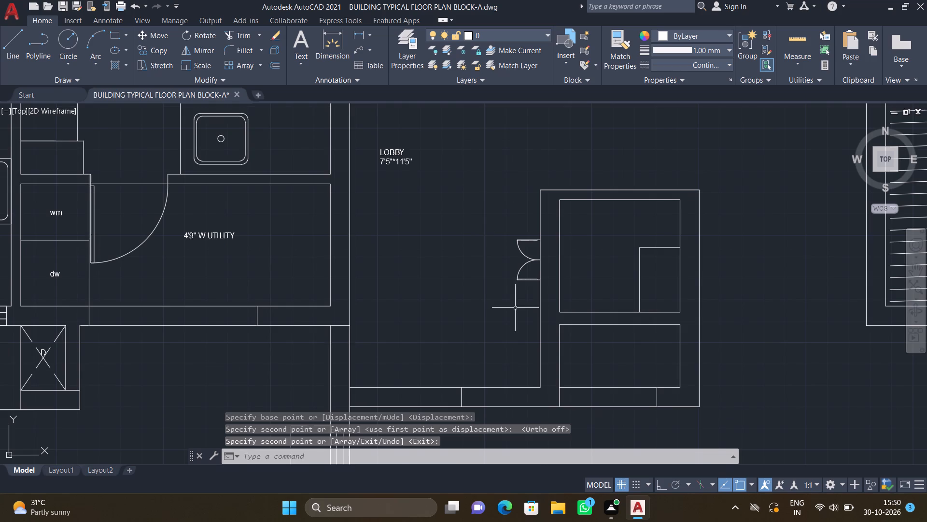
scroll(544, 306, "down", 1)
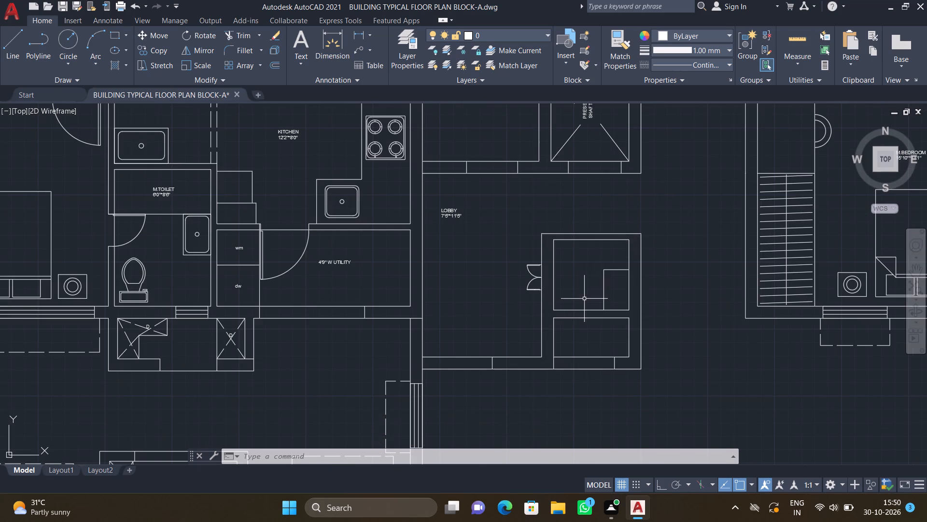
scroll(591, 275, "up", 1)
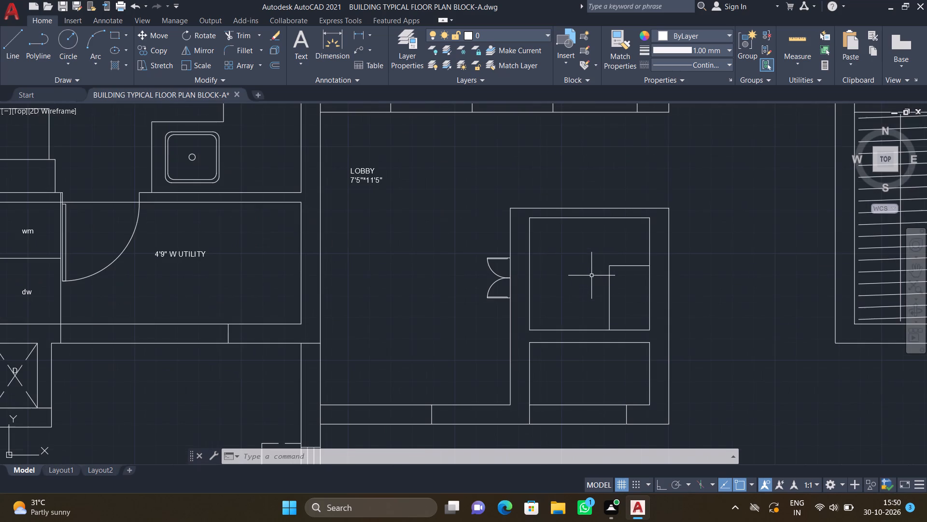
middle_click_drag(607, 264, 547, 285)
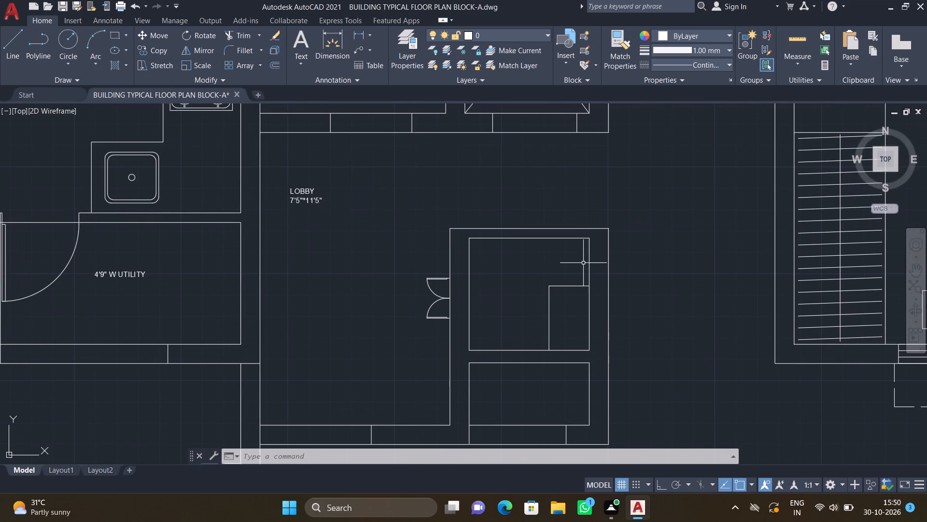
scroll(535, 260, "down", 2)
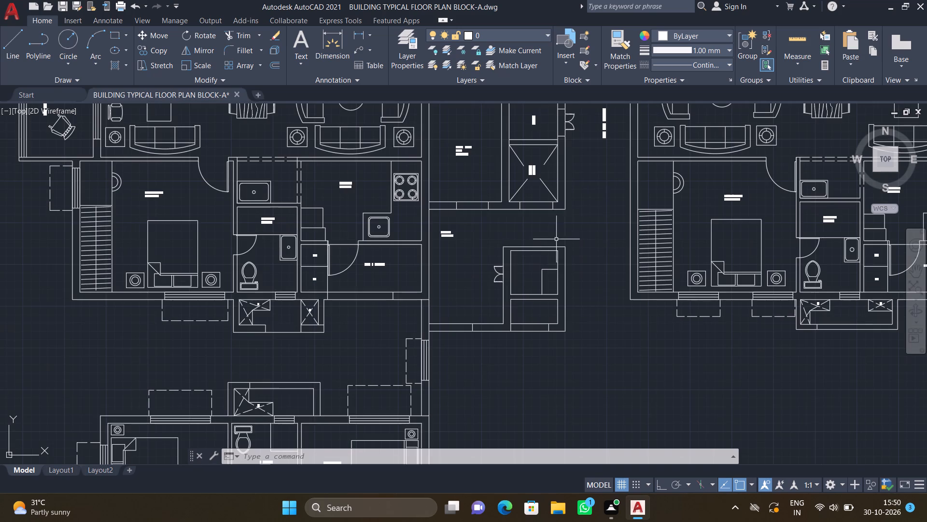
left_click(707, 64)
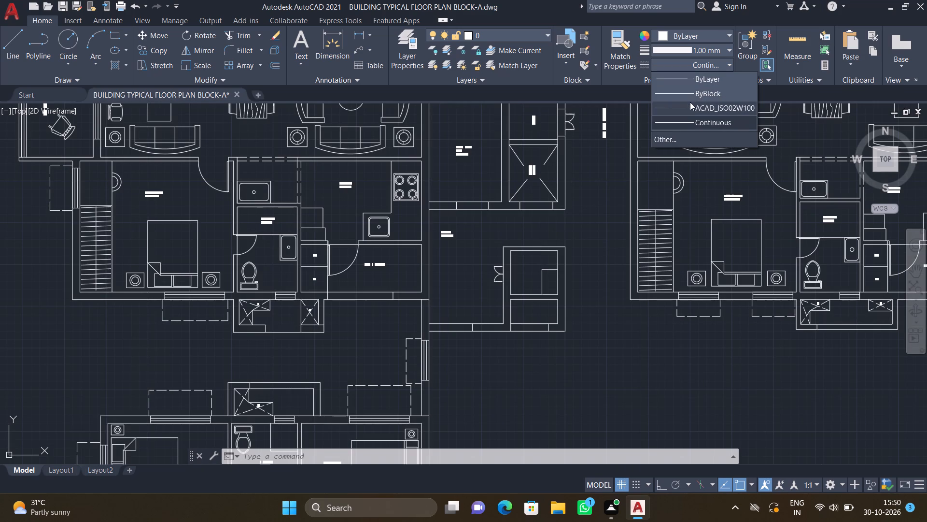
left_click(689, 108)
scroll(544, 285, "up", 3)
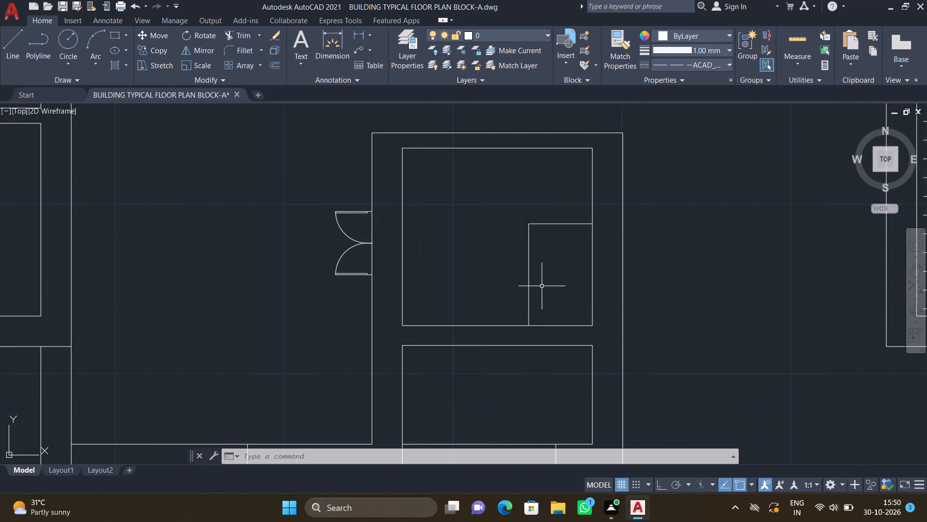
key("l")
key("Return")
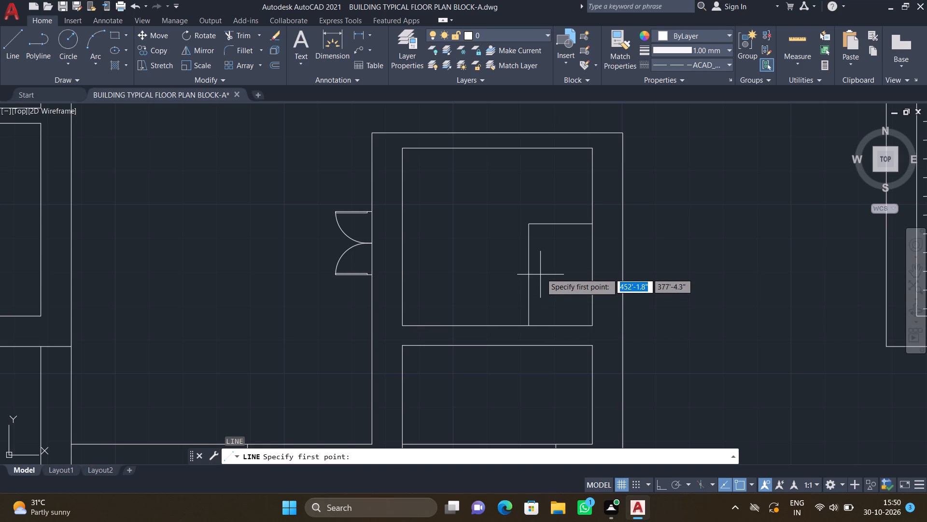
left_click(526, 225)
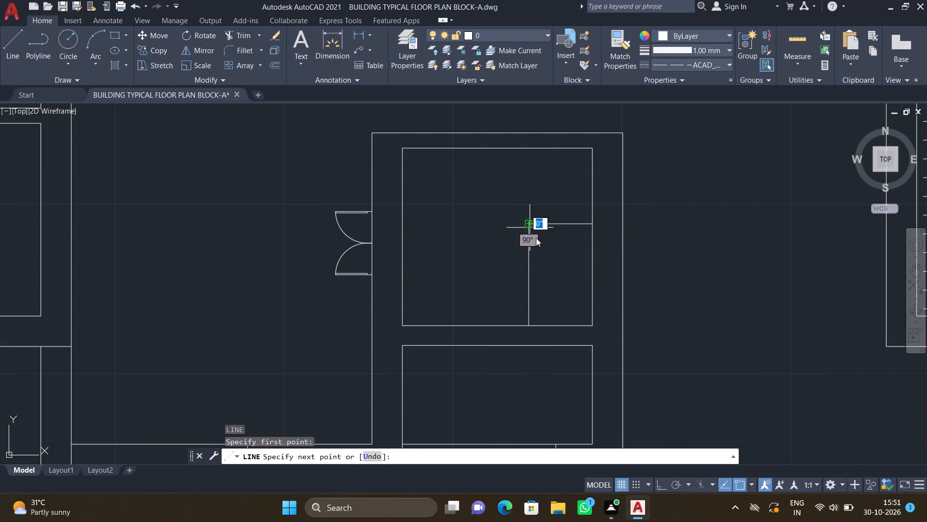
scroll(577, 313, "up", 1)
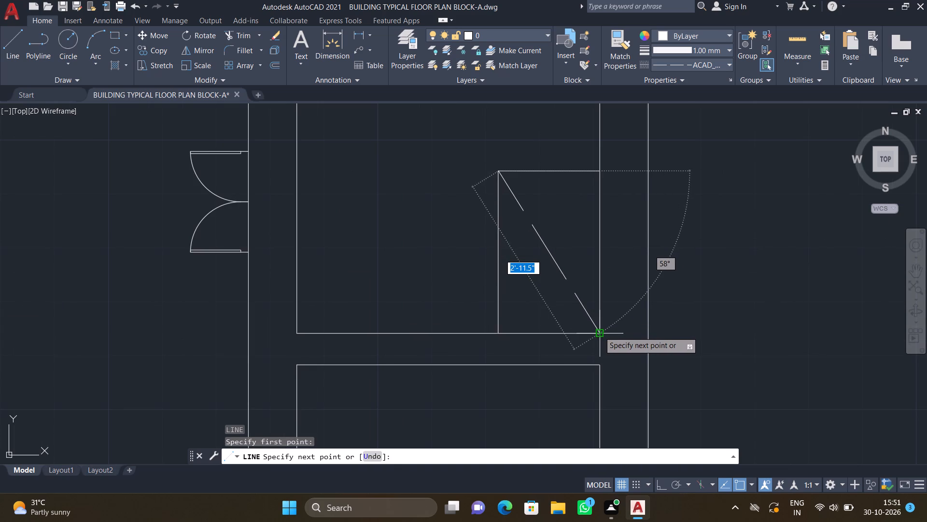
left_click(600, 332)
key("Return")
Draw the crossing diagonal of that small rectangle from its lower-left corner to its upper-right corner.
key("l")
key("Return")
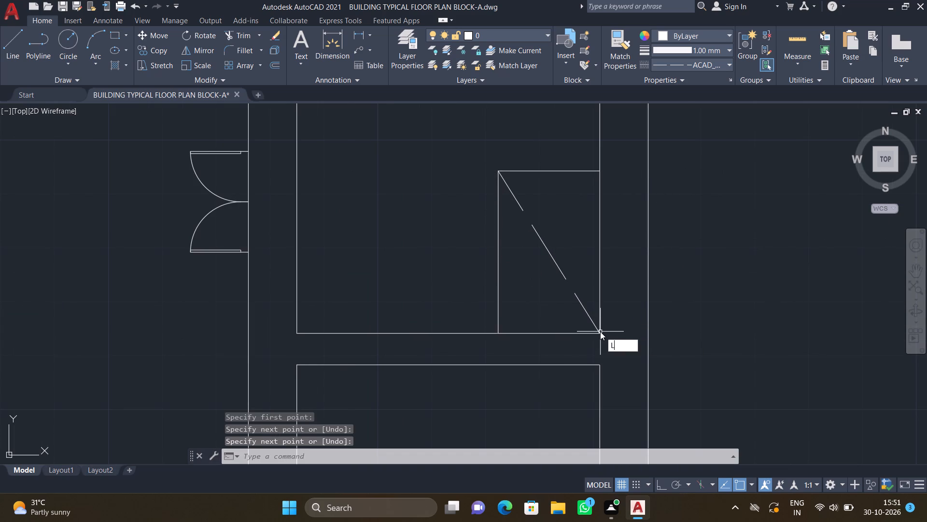
left_click(500, 332)
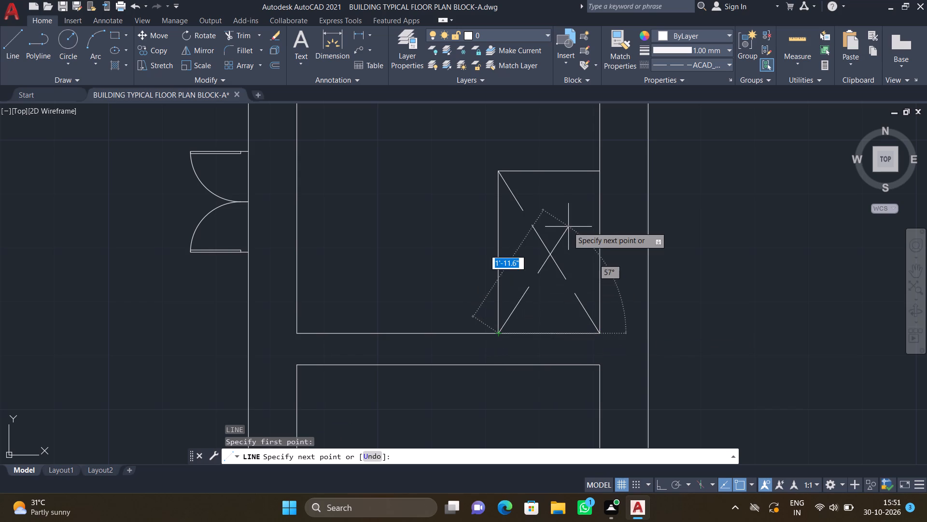
scroll(590, 185, "up", 2)
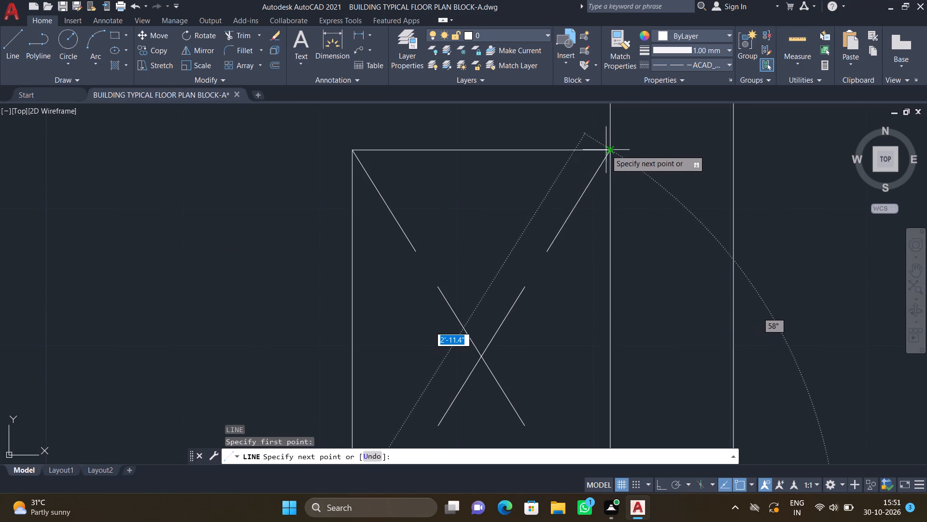
left_click(609, 151)
key("Return")
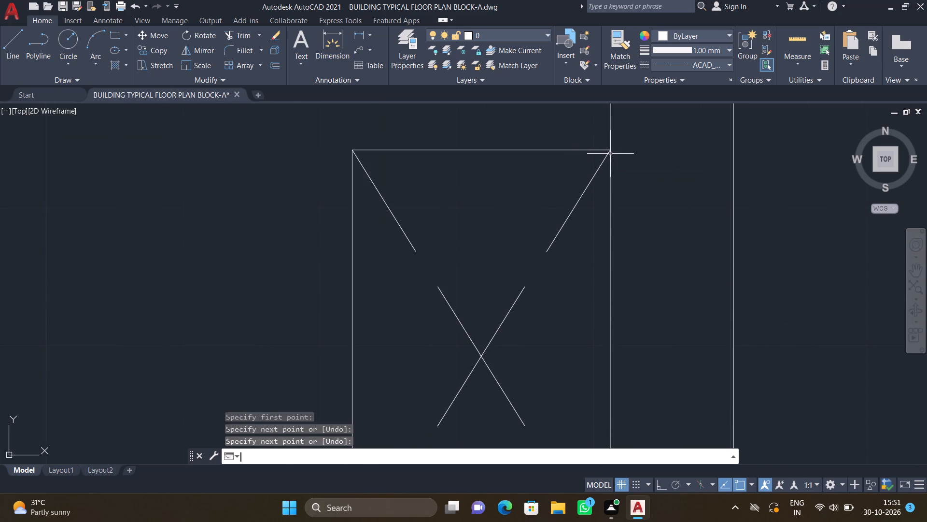
Draw a dashed diagonal across the lower shaft rectangle from its upper-left corner to its lower-right corner.
scroll(580, 190, "down", 3)
middle_click_drag(543, 304, 556, 261)
scroll(553, 269, "down", 1)
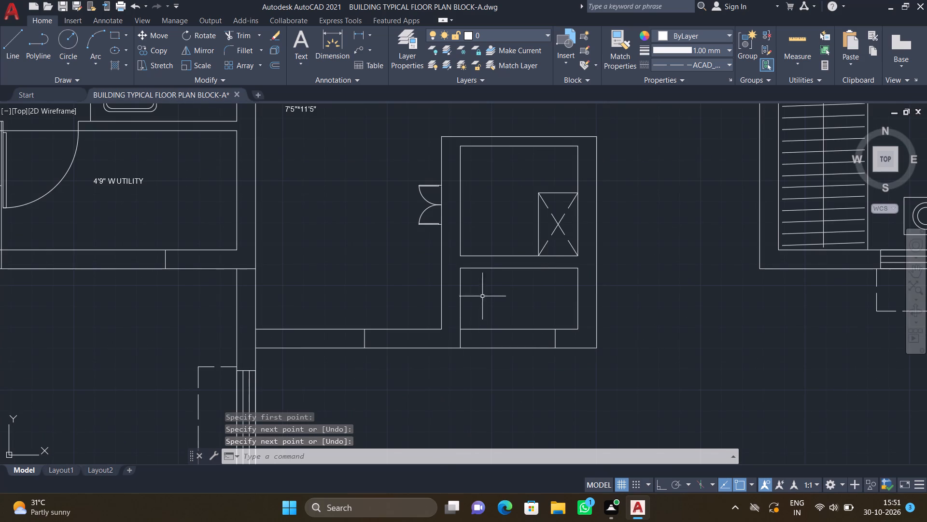
scroll(493, 290, "up", 1)
key("l")
key("Return")
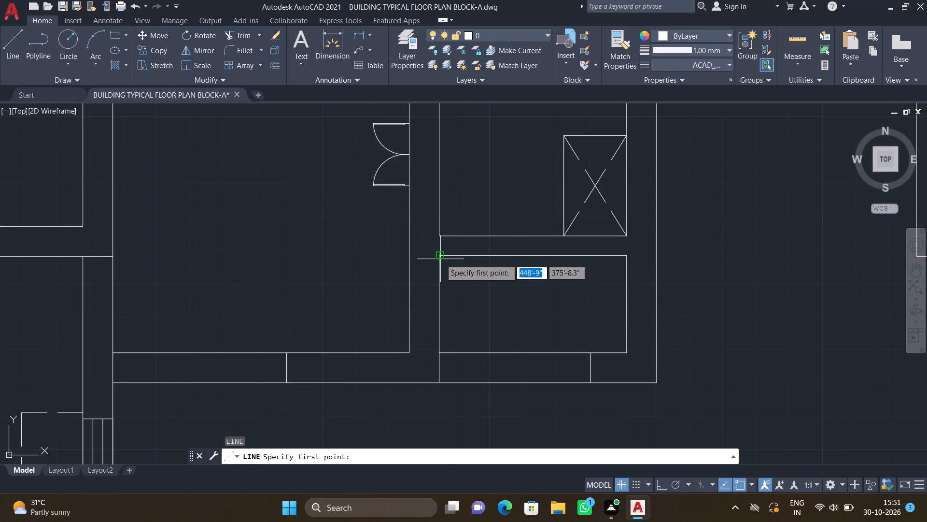
left_click_drag(440, 258, 451, 268)
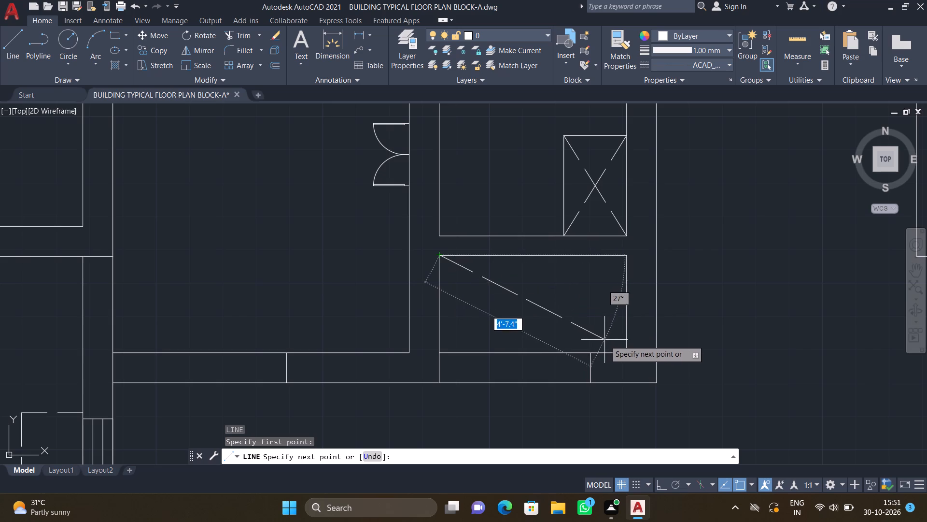
scroll(618, 348, "up", 2)
left_click(637, 362)
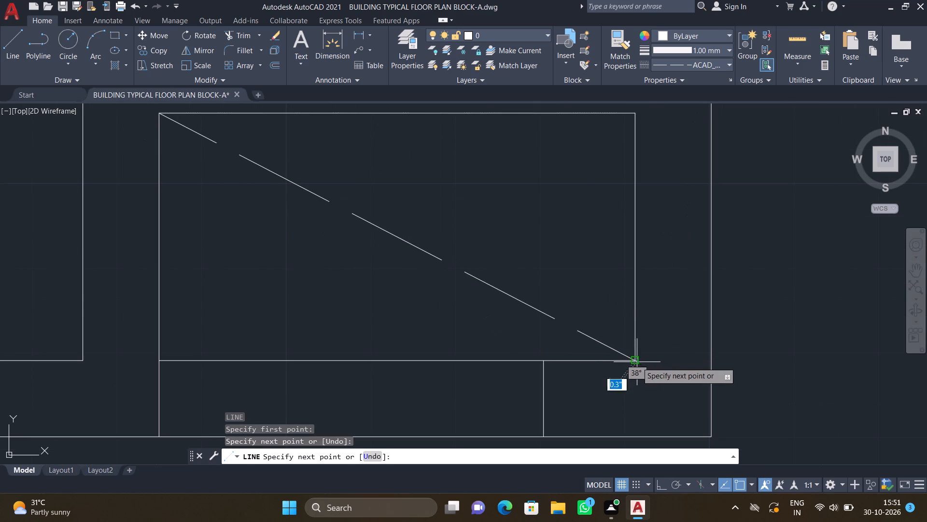
key("Return")
Draw the crossing dashed diagonal of the lower shaft rectangle from its lower-left corner to its upper-right corner.
key("l")
key("Return")
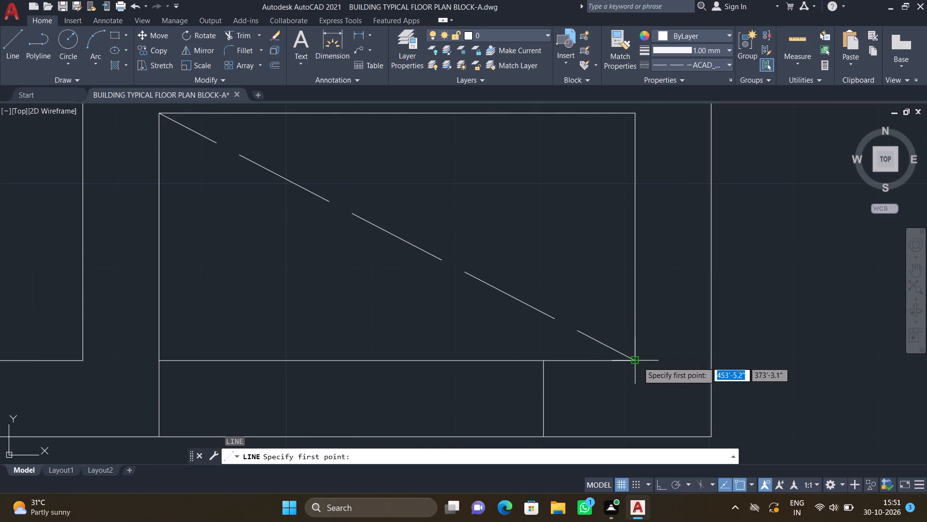
left_click(157, 359)
scroll(268, 312, "down", 2)
middle_click_drag(340, 277, 333, 309)
scroll(394, 278, "up", 2)
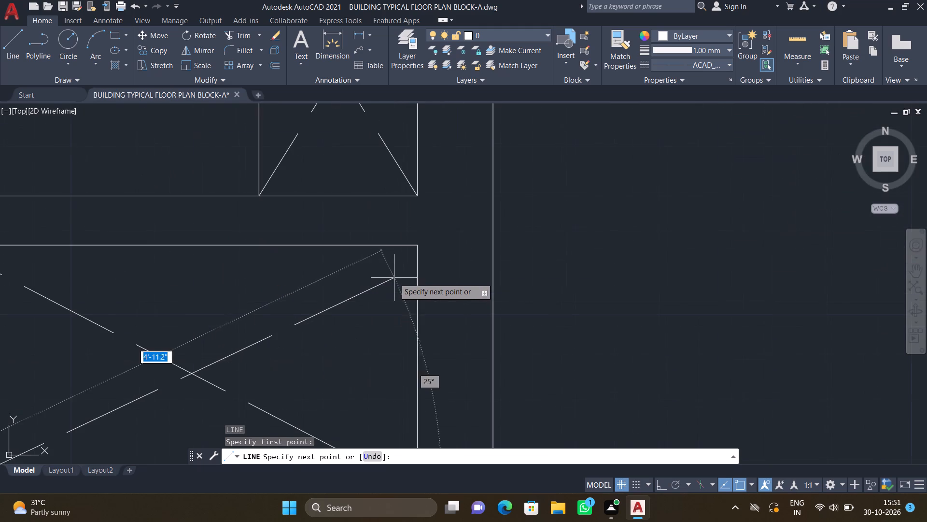
scroll(410, 257, "up", 2)
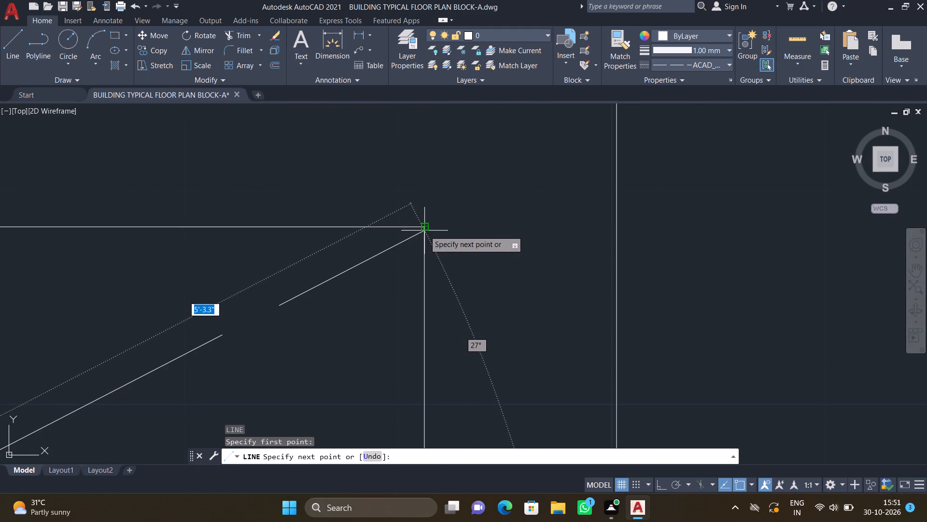
left_click(425, 228)
key("Return")
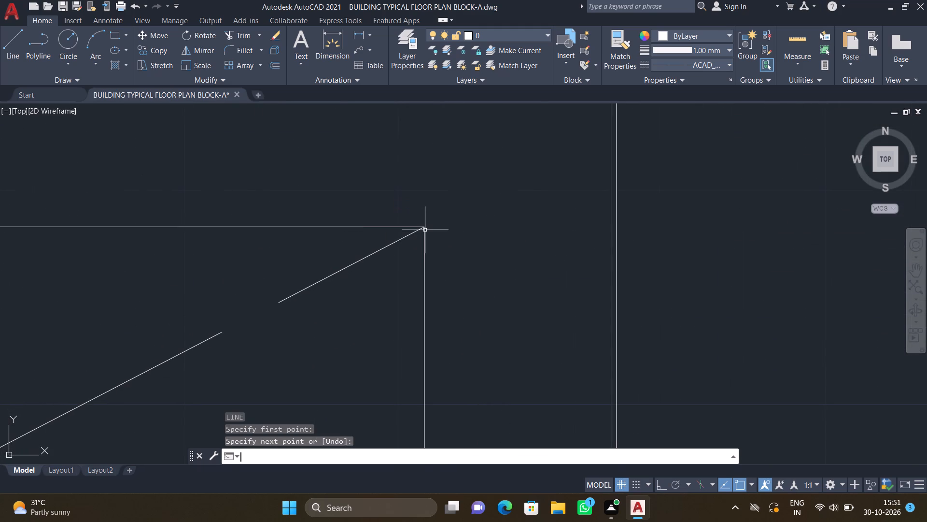
Add the multiline text "D" near the crossing of the diagonals in the small rectangle inside the upper shaft.
scroll(411, 237, "down", 4)
middle_click_drag(398, 216, 489, 299)
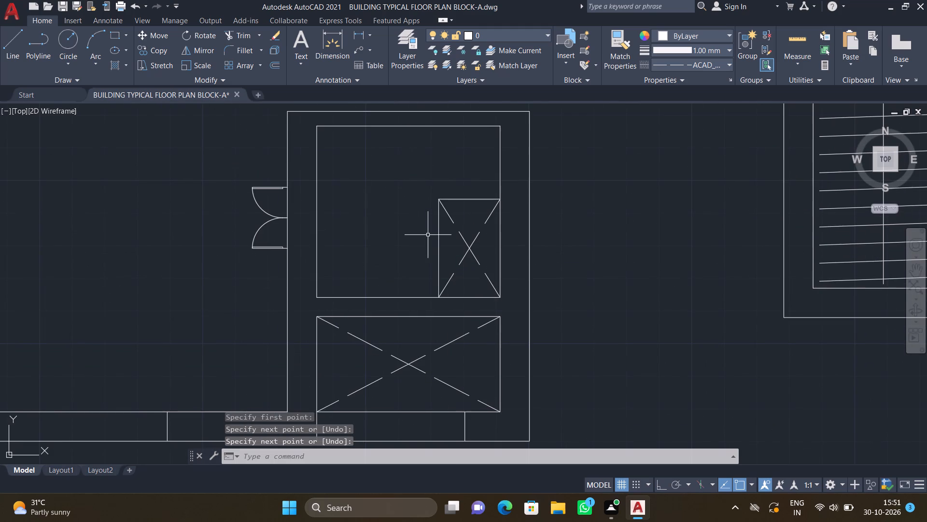
scroll(461, 287, "up", 2)
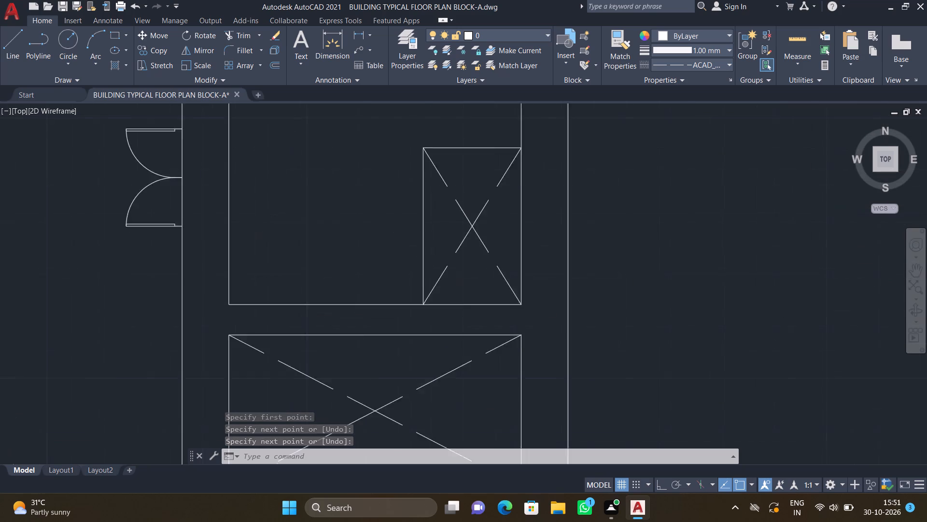
middle_click_drag(473, 200, 516, 331)
scroll(525, 298, "up", 2)
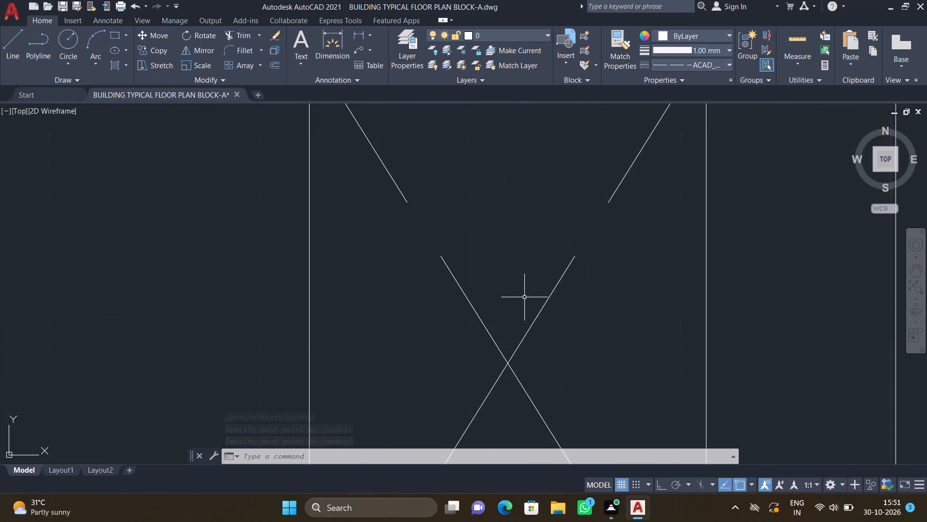
type("MT")
key("Return")
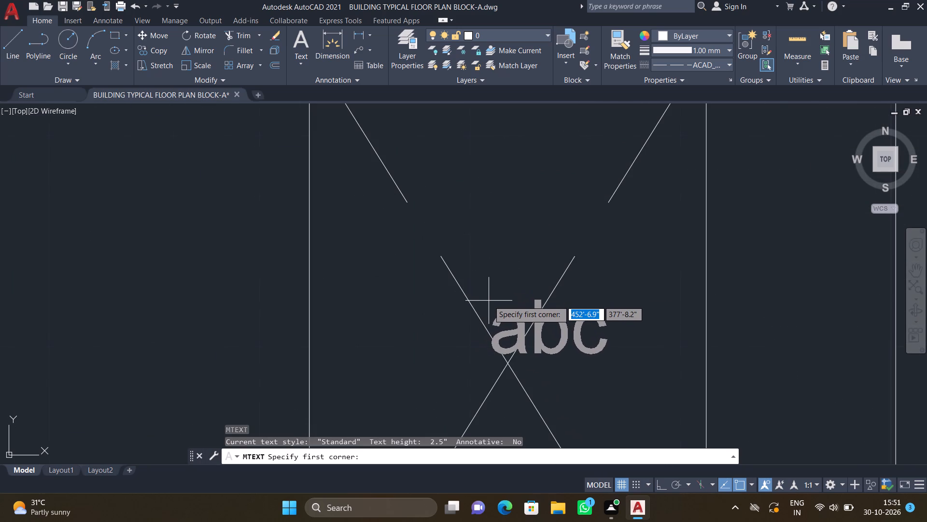
scroll(489, 302, "up", 3)
left_click_drag(484, 295, 496, 315)
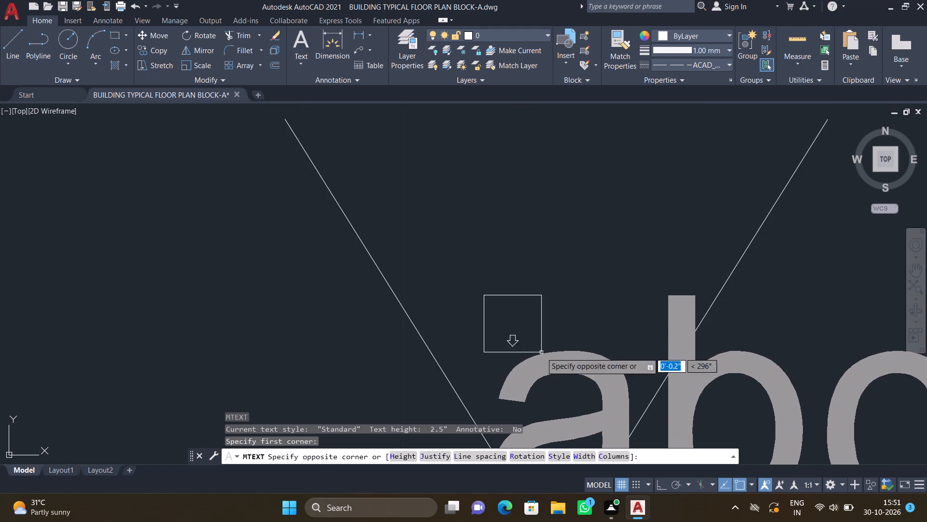
left_click(602, 383)
key("d")
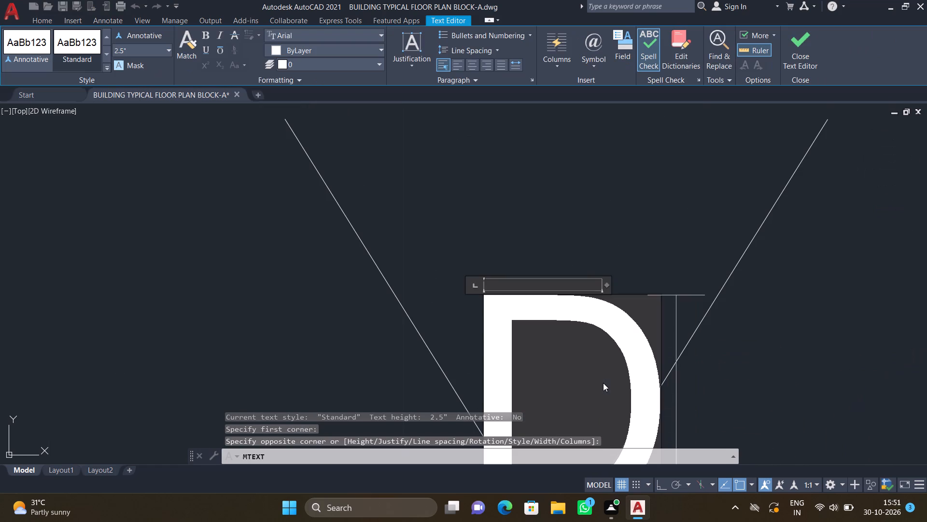
key("Return")
key("Escape")
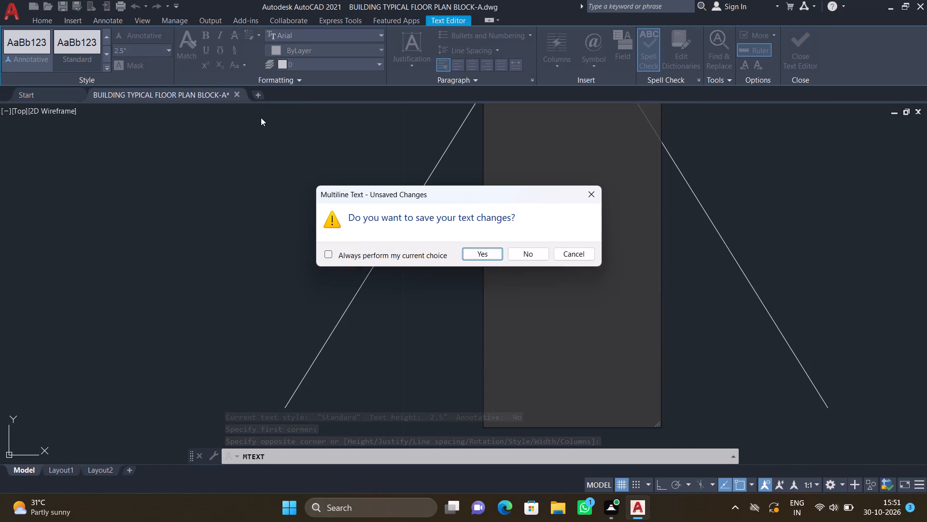
left_click(485, 254)
Set the current linetype to Continuous.
scroll(482, 265, "down", 2)
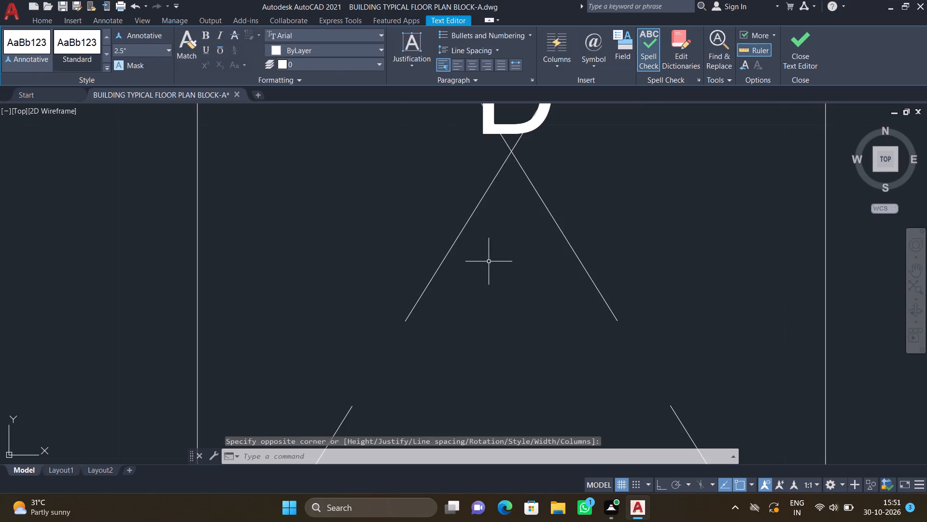
middle_click_drag(530, 250, 521, 322)
scroll(561, 265, "down", 1)
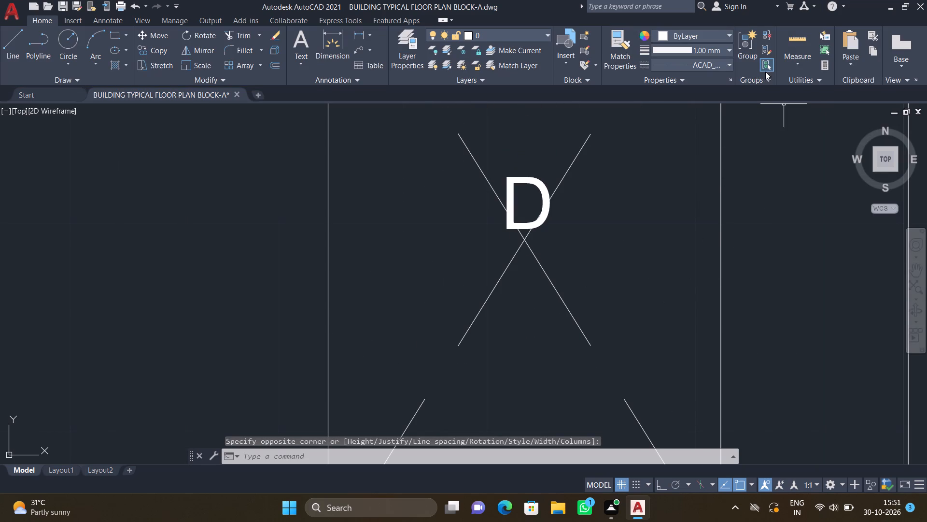
left_click(710, 63)
left_click(698, 120)
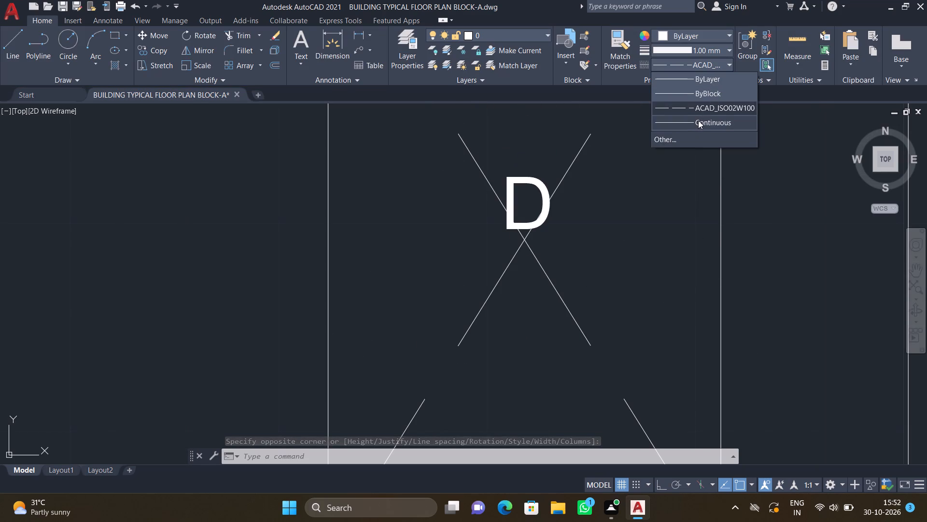
Move the "D" label slightly upward so it sits clear above the crossing point of the small rectangle's diagonals.
scroll(641, 166, "down", 1)
middle_click_drag(598, 188, 591, 285)
scroll(582, 264, "up", 1)
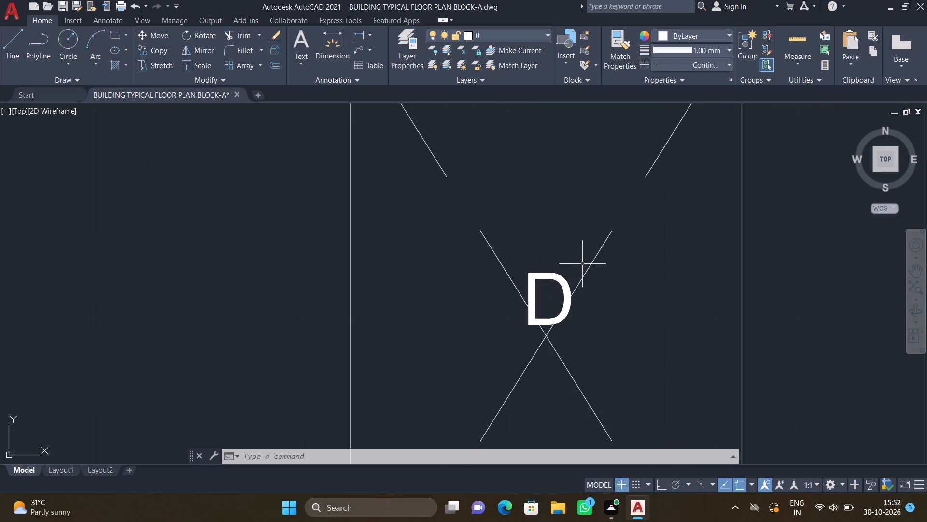
key("m")
key("Return")
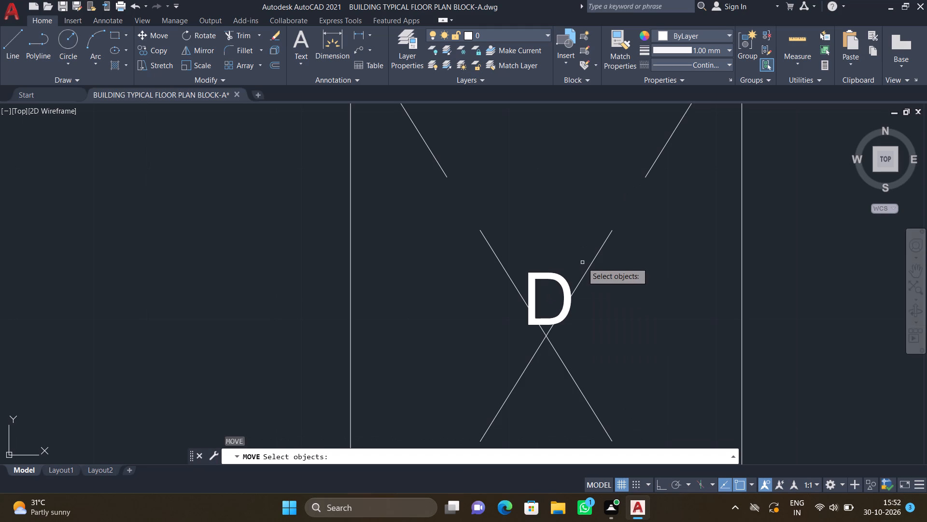
scroll(569, 285, "up", 2)
left_click(569, 275)
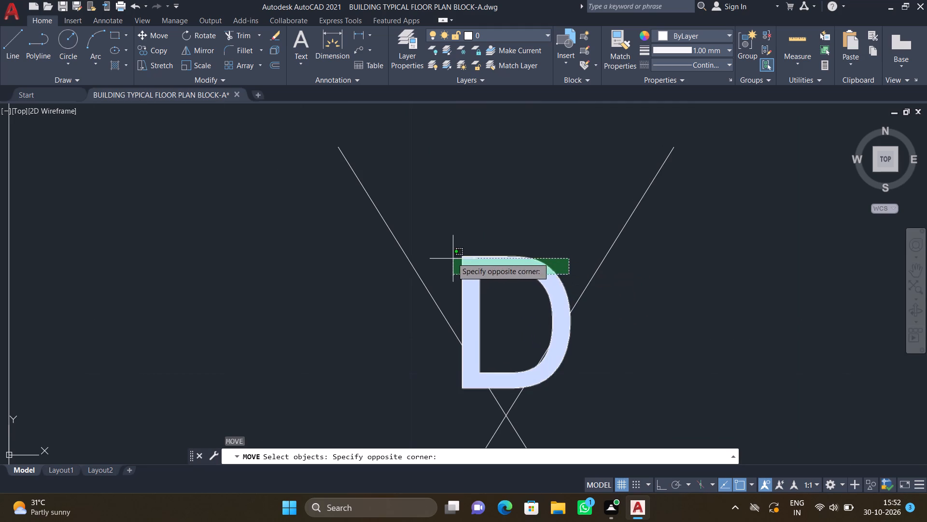
left_click(448, 254)
key("Return")
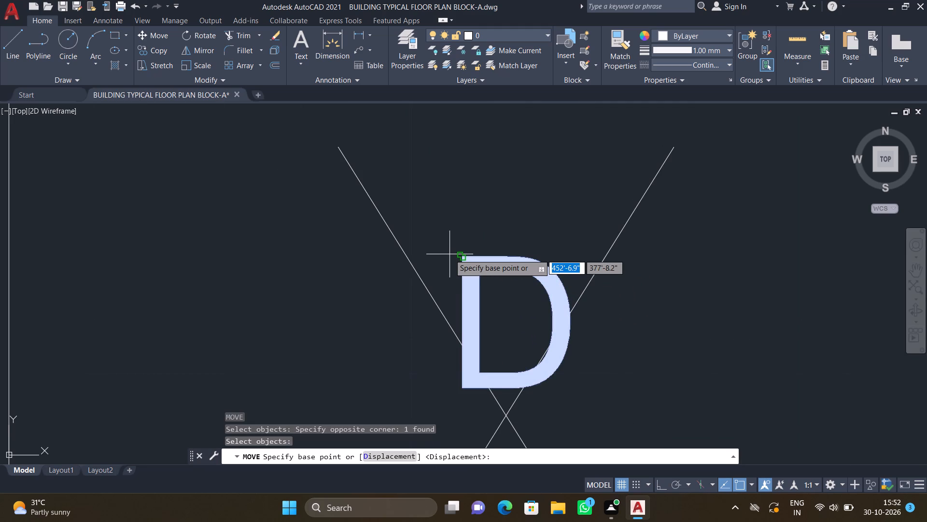
left_click(465, 254)
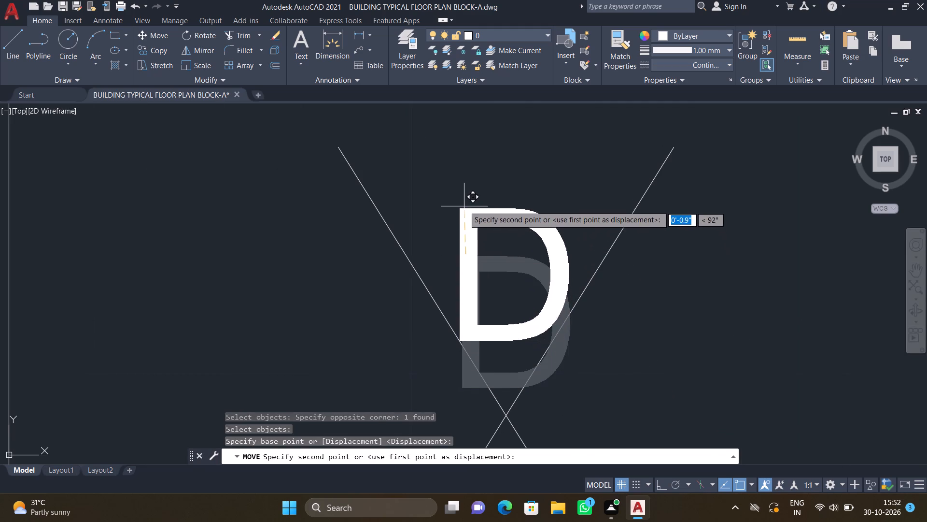
left_click(470, 186)
Add the two-line multiline text "FIRE" / "SHAFT" in the open area of the upper shaft, beside the small rectangle marked D.
scroll(482, 312, "down", 4)
scroll(484, 364, "down", 3)
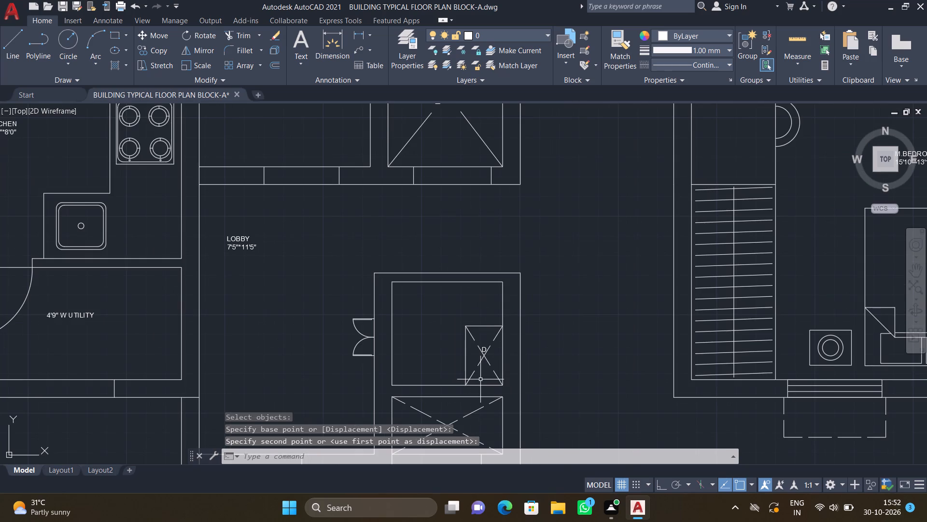
scroll(423, 315, "down", 1)
middle_click_drag(425, 316, 514, 317)
scroll(507, 328, "up", 2)
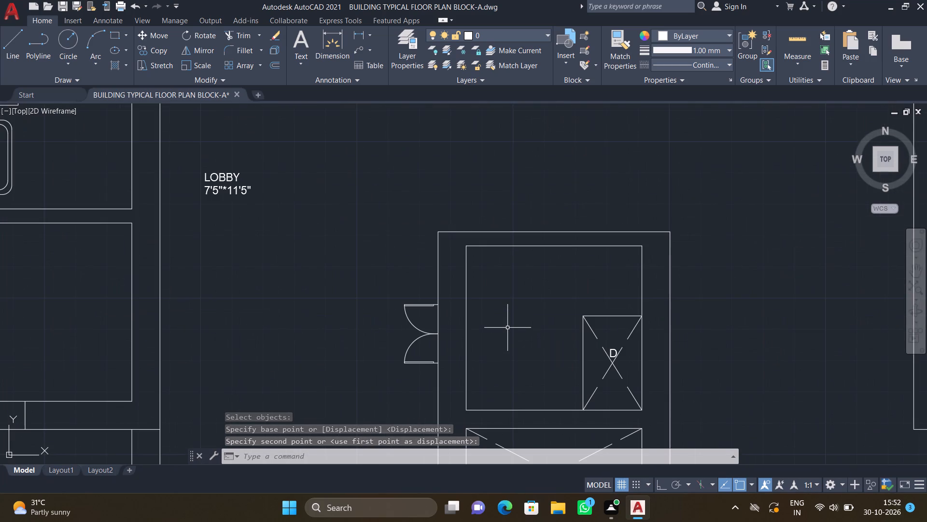
type("MT")
key("Return")
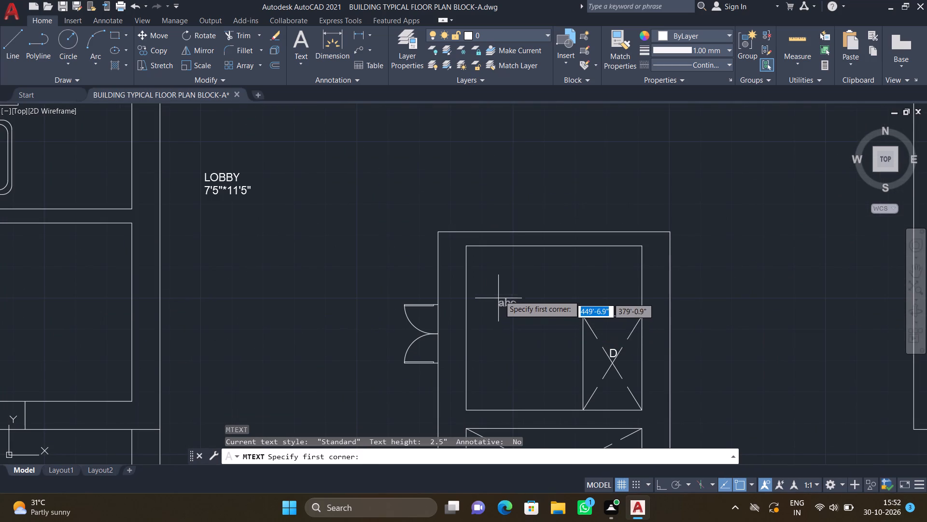
scroll(499, 292, "up", 1)
left_click(484, 273)
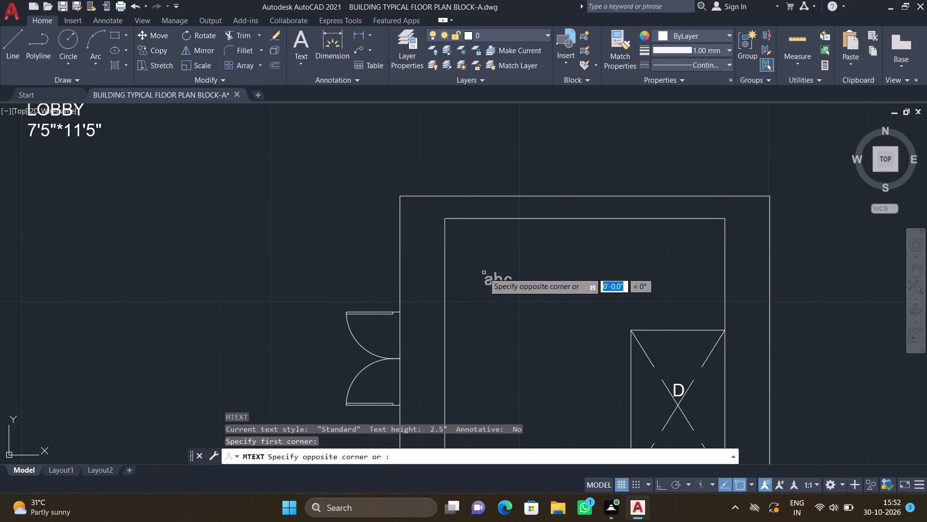
scroll(675, 325, "up", 1)
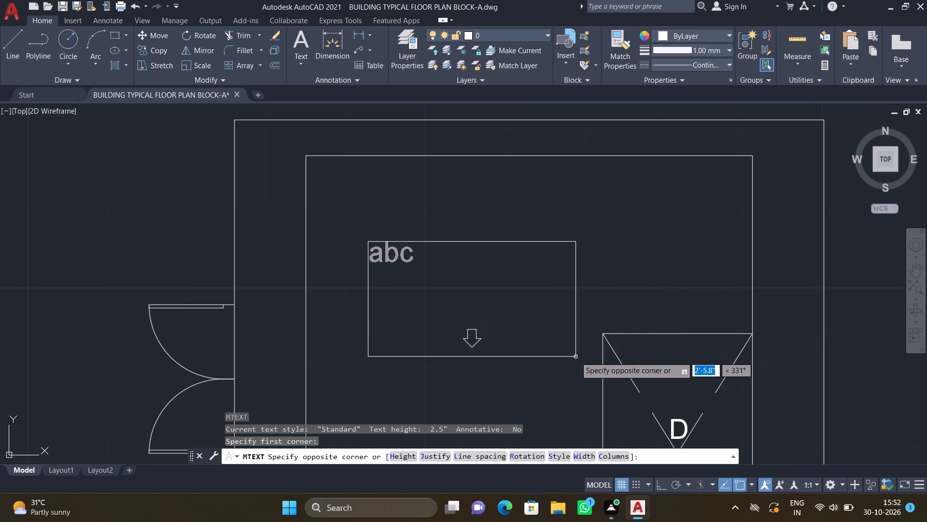
left_click(576, 357)
key("f")
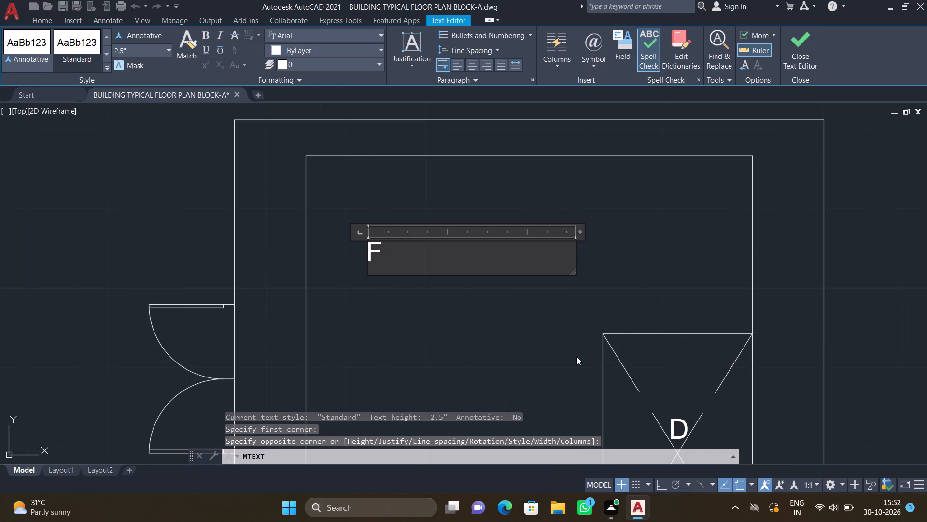
key("i")
type("RE")
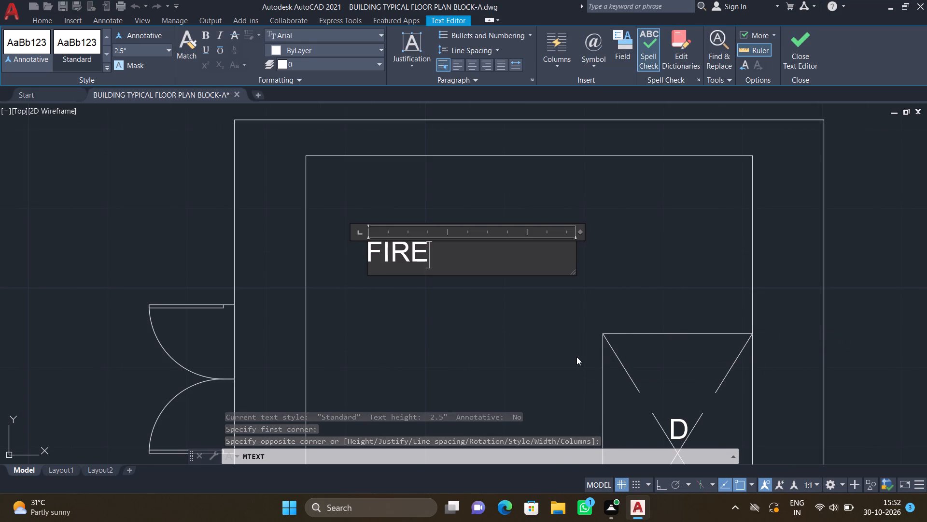
key("Return")
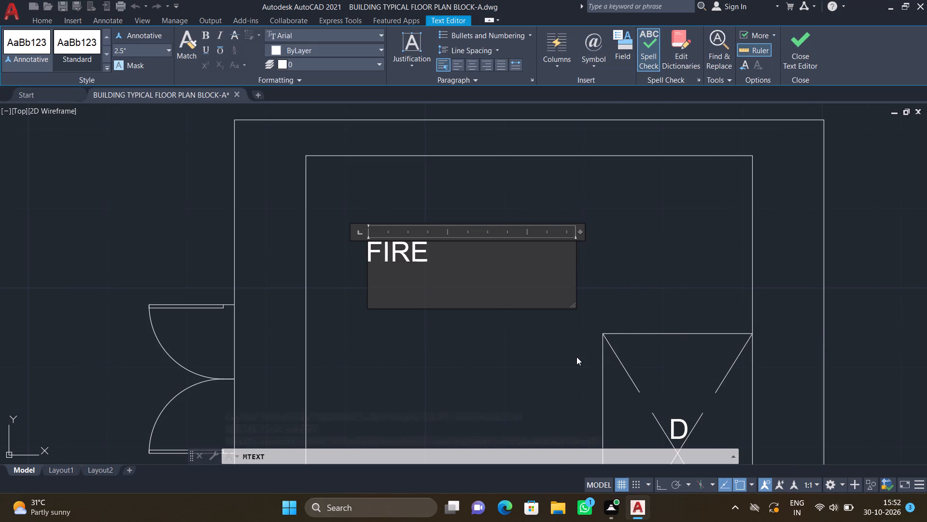
type("SHAFT")
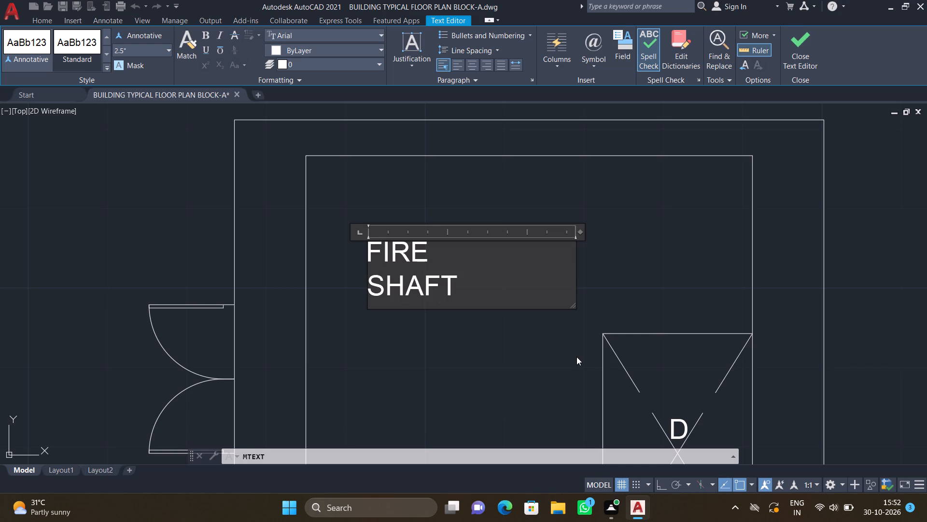
key("Escape")
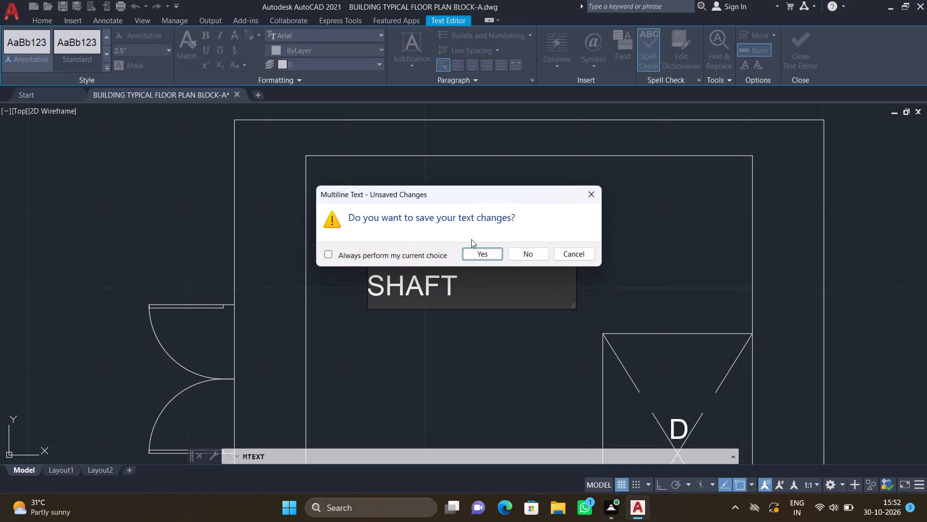
left_click(478, 250)
Move the "FIRE SHAFT" label about 6.8" straight down within the upper shaft.
key("m")
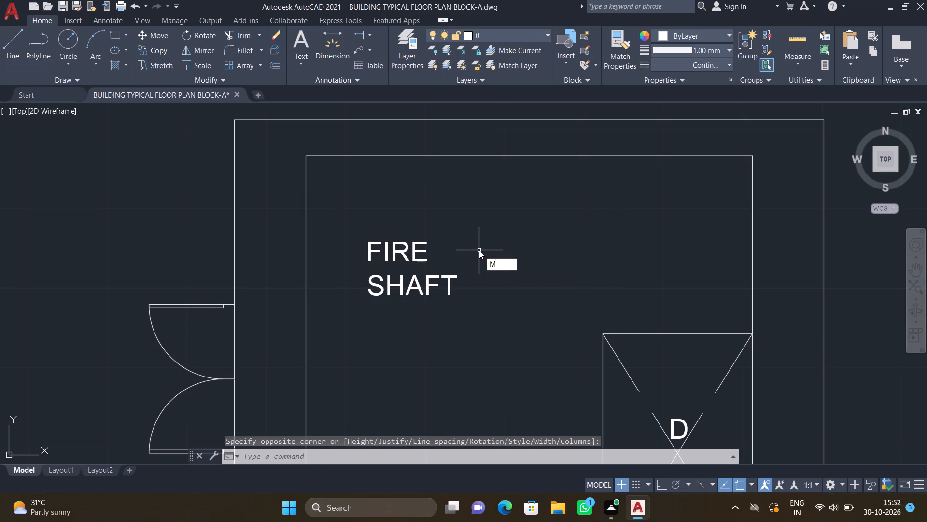
key("Return")
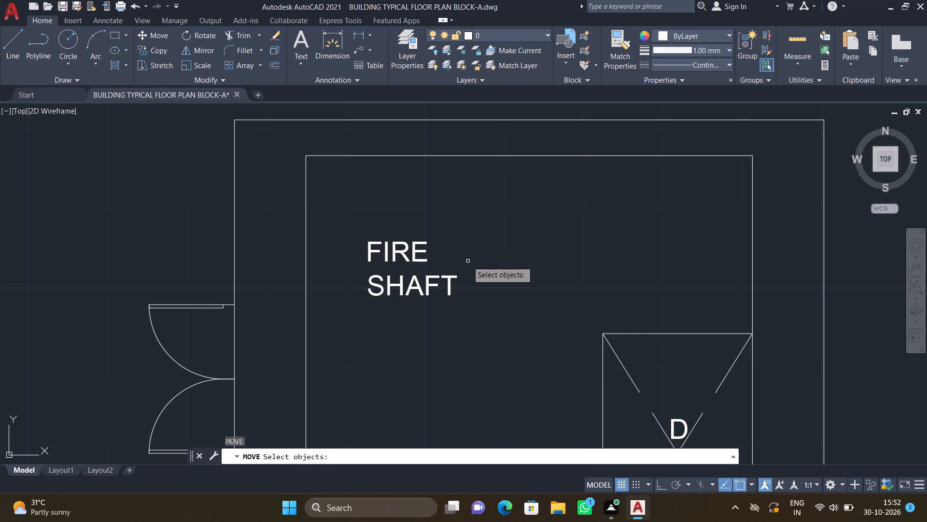
left_click(449, 288)
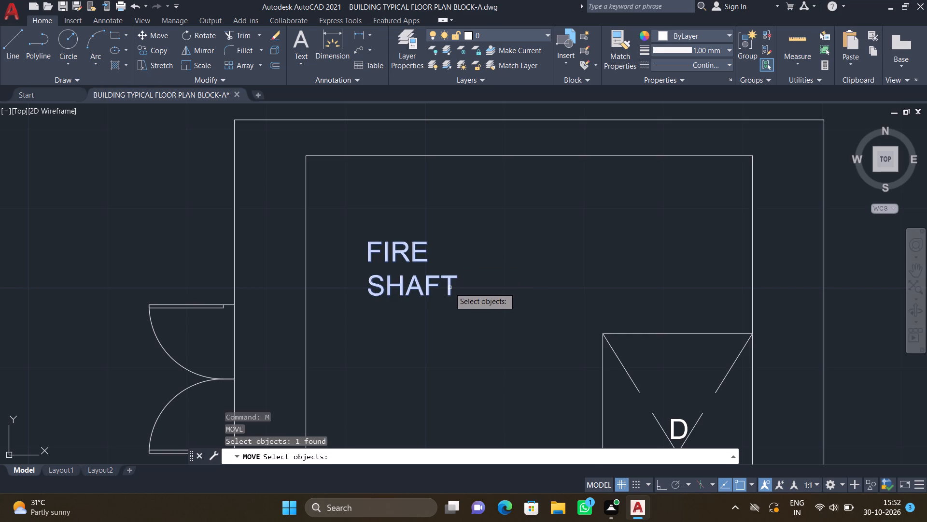
key("Return")
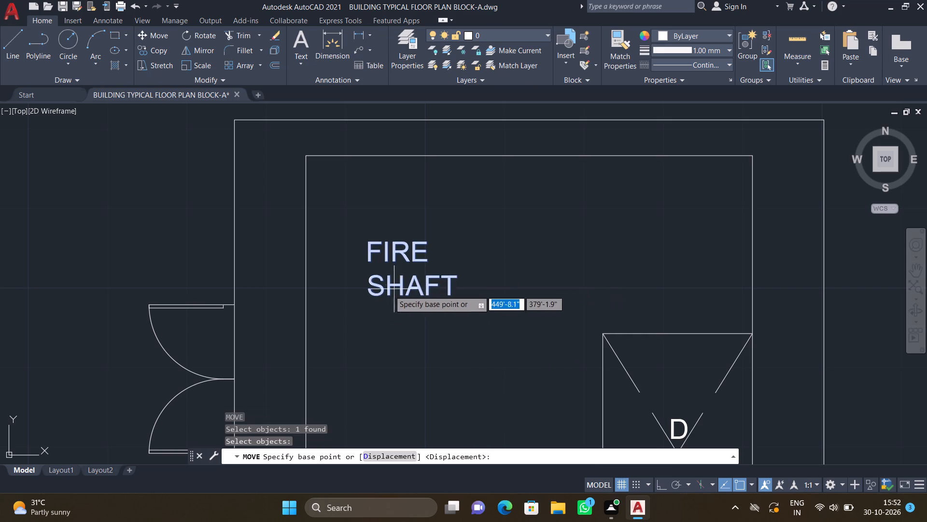
left_click(371, 242)
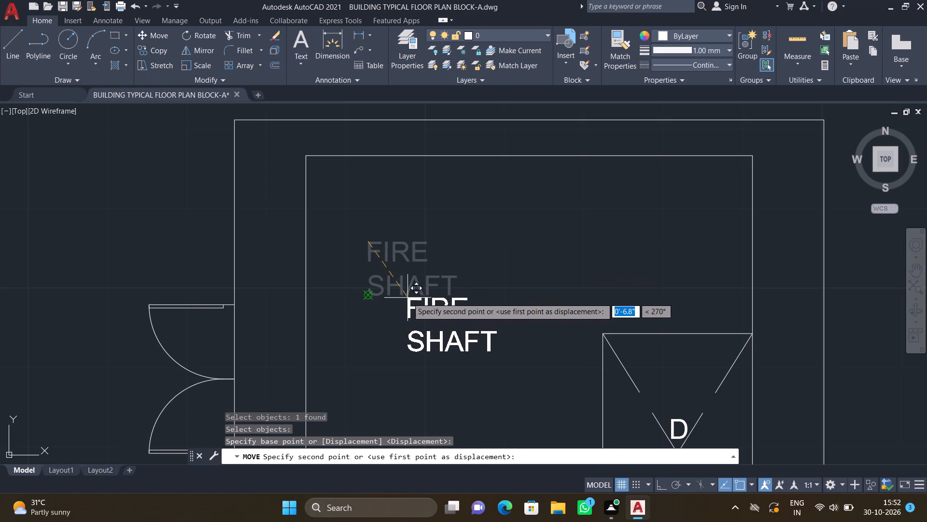
left_click(428, 300)
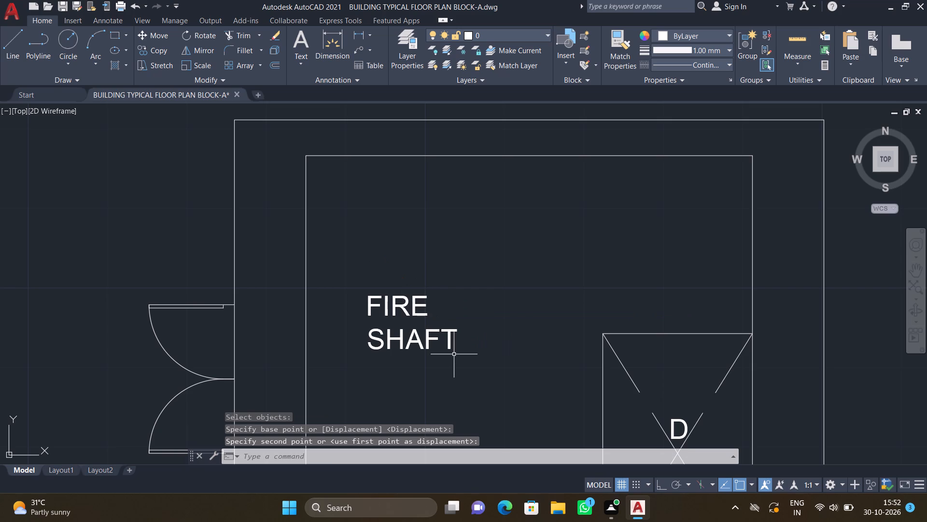
Move the "FIRE SHAFT" label a short distance sideways within the upper shaft, toward the small rectangle marked D.
key("m")
key("Return")
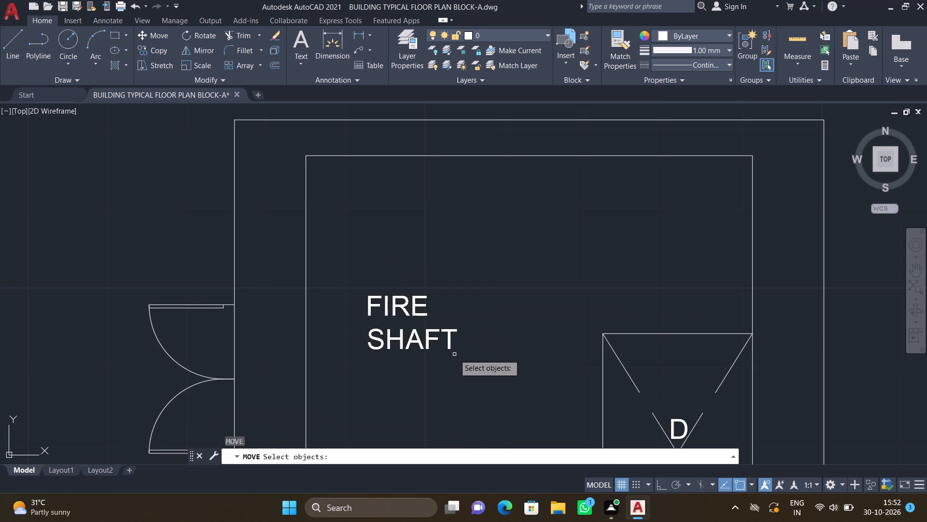
left_click(451, 344)
key("Return")
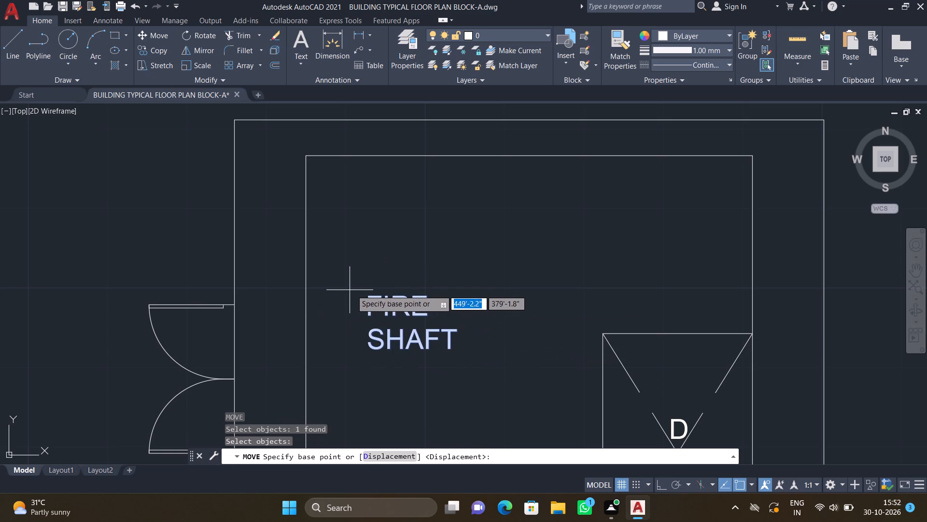
left_click(372, 296)
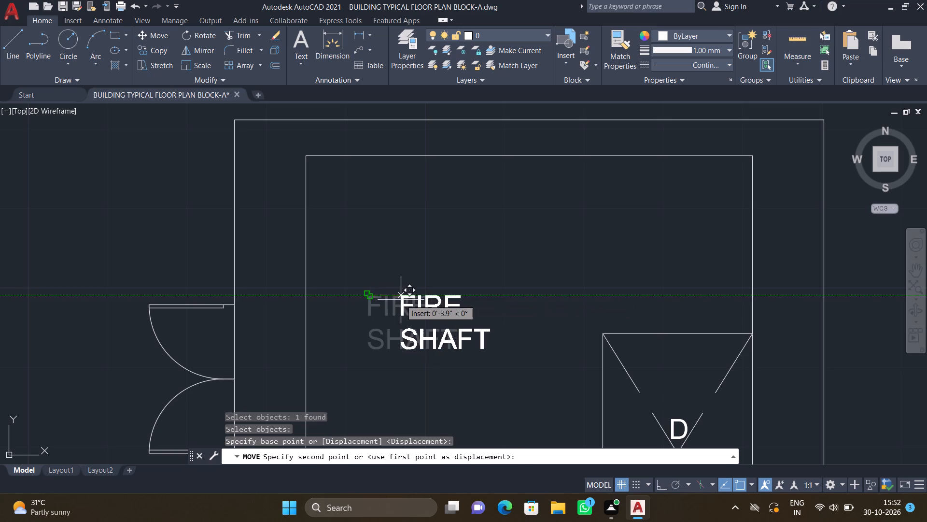
left_click(437, 306)
Add the two-line multiline text "PRESS" / "SHAFT" inside the lower shaft, beside the crossing of its dashed diagonals.
scroll(439, 303, "down", 3)
middle_click_drag(465, 390, 467, 309)
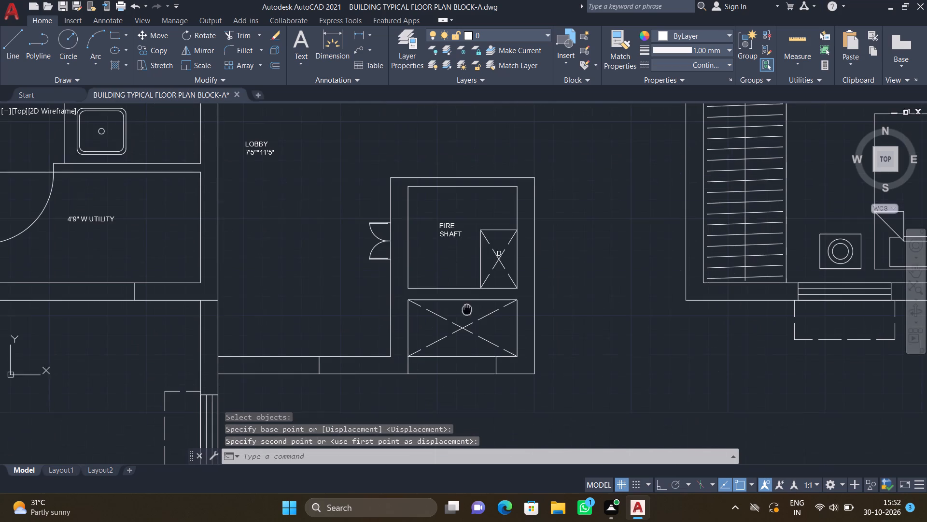
scroll(441, 332, "up", 1)
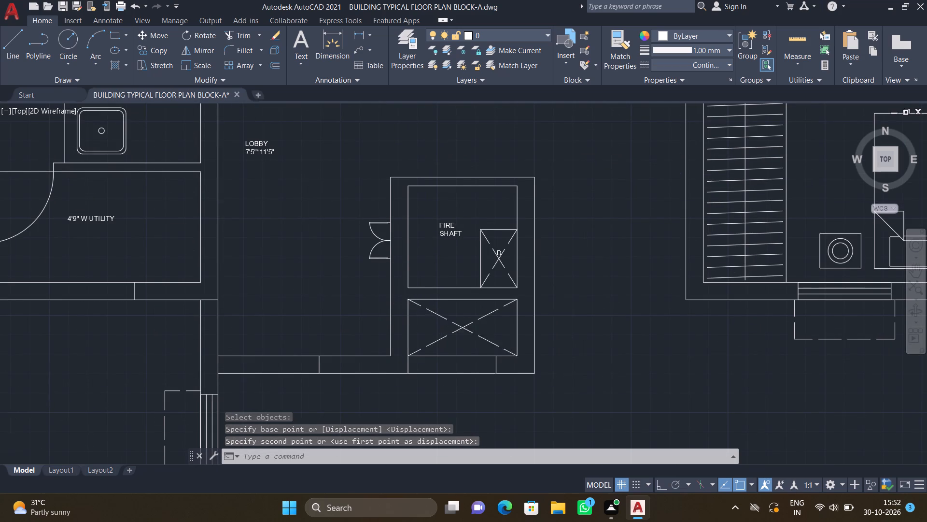
scroll(441, 332, "up", 1)
type("MT")
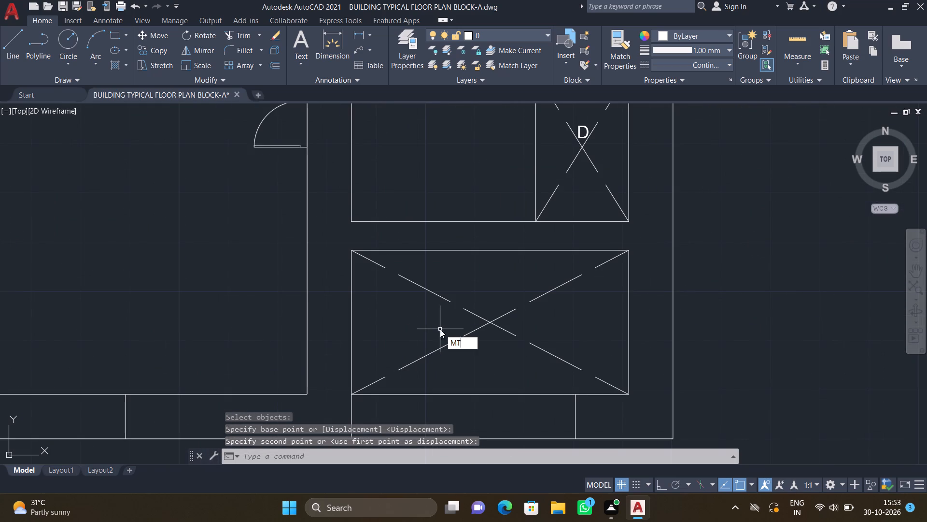
key("Return")
scroll(432, 319, "up", 2)
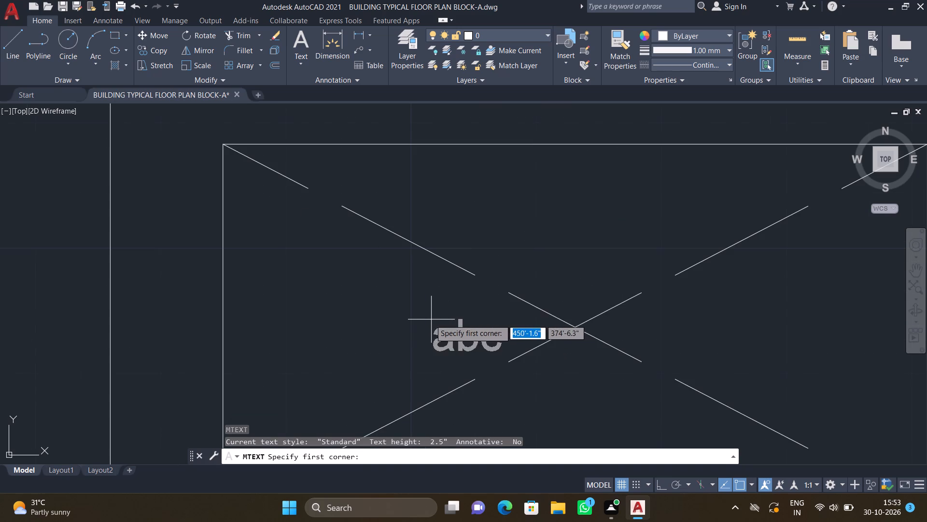
left_click(397, 290)
scroll(418, 352, "down", 2)
middle_click_drag(449, 350, 407, 317)
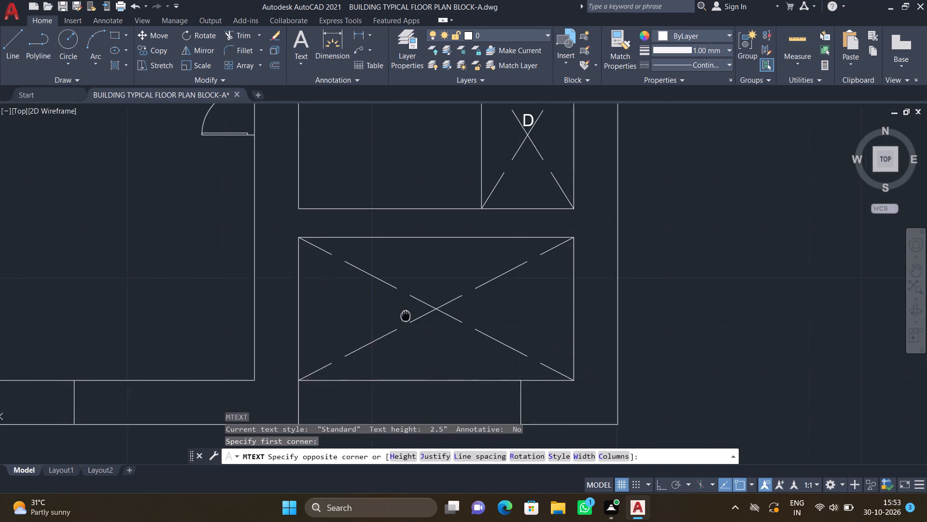
middle_click_drag(407, 317, 394, 310)
scroll(503, 332, "up", 2)
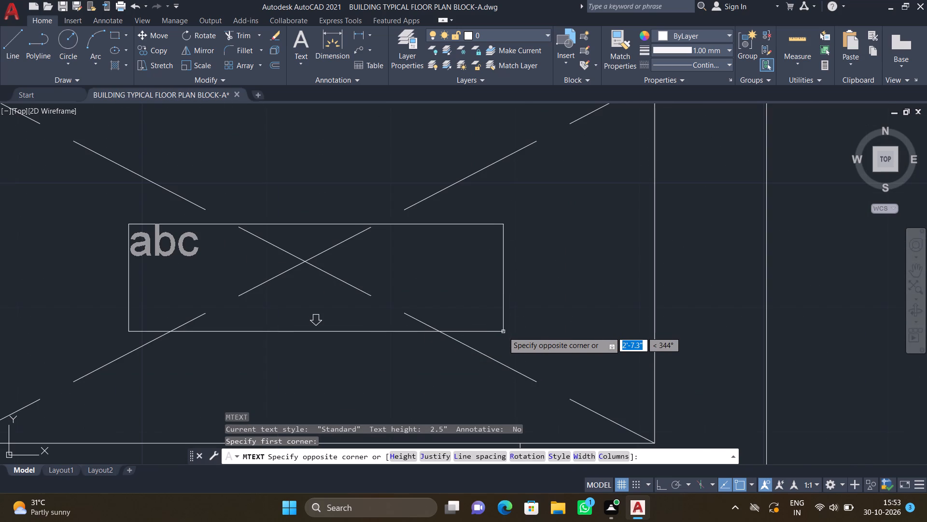
left_click(508, 340)
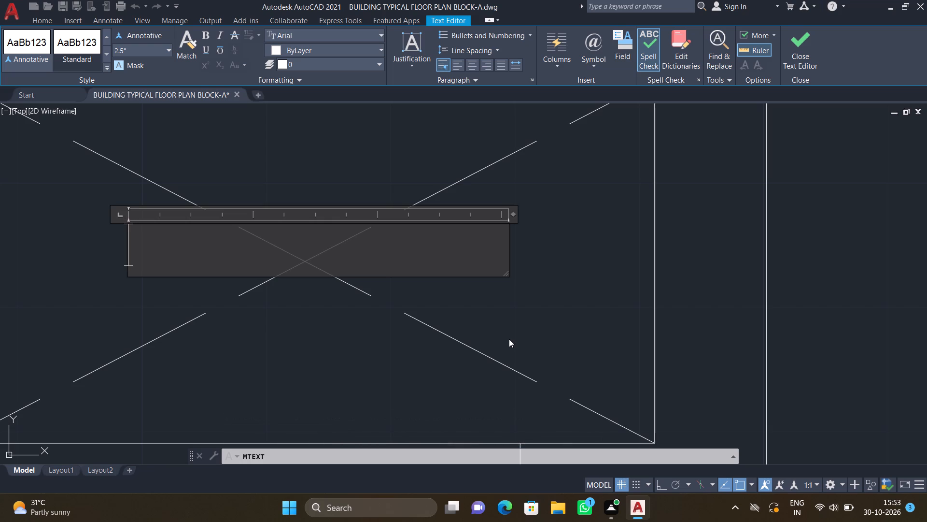
type("PRESS")
key("Return")
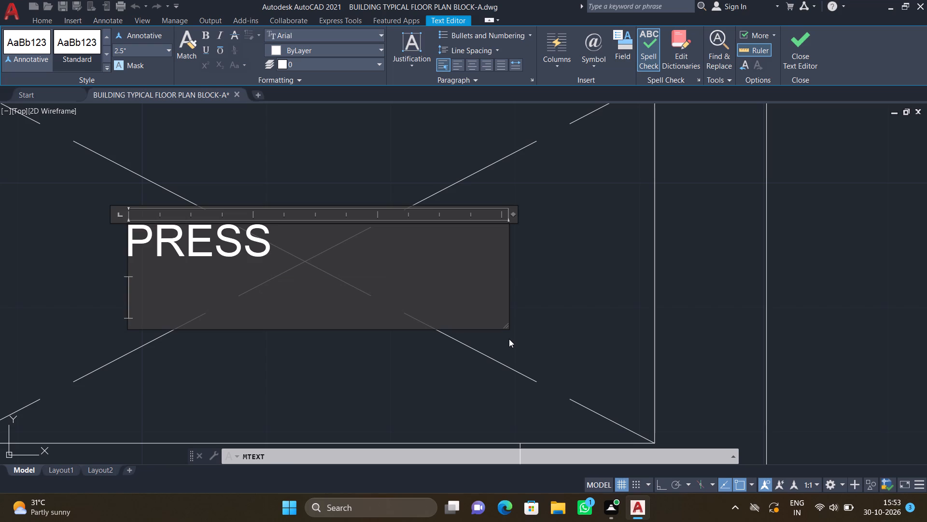
type("SHA")
type("FT")
key("Escape")
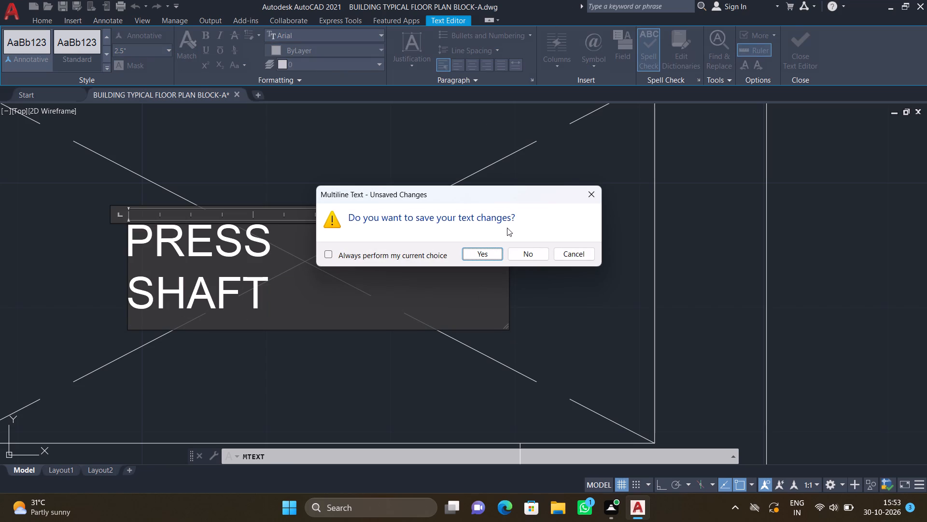
left_click(478, 255)
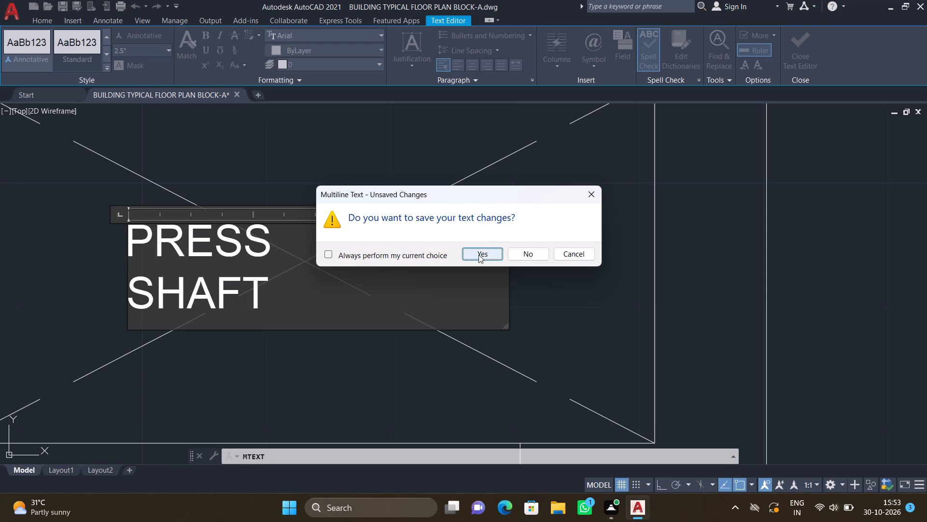
Move the "PRESS SHAFT" label about 9.2" so it sits centred over the crossing of the lower shaft's diagonals.
scroll(458, 248, "down", 1)
middle_click_drag(438, 244, 523, 267)
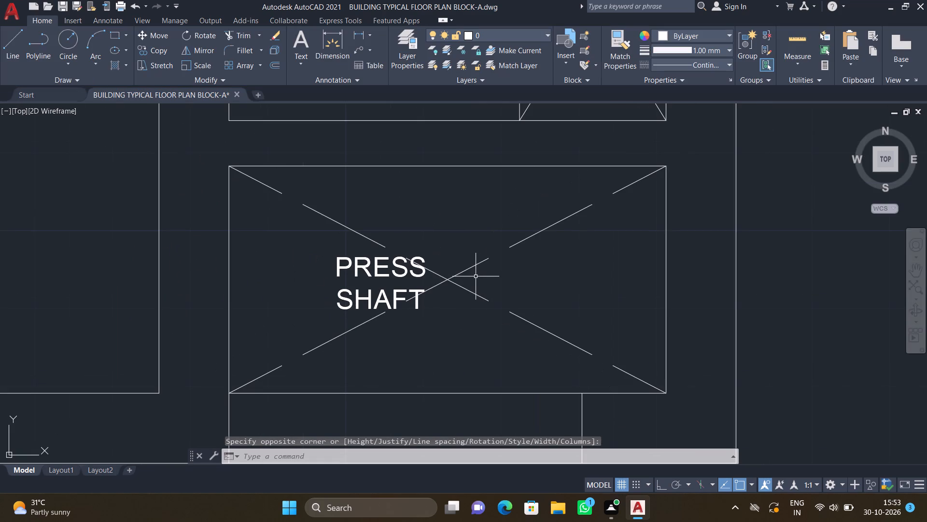
key("m")
key("Return")
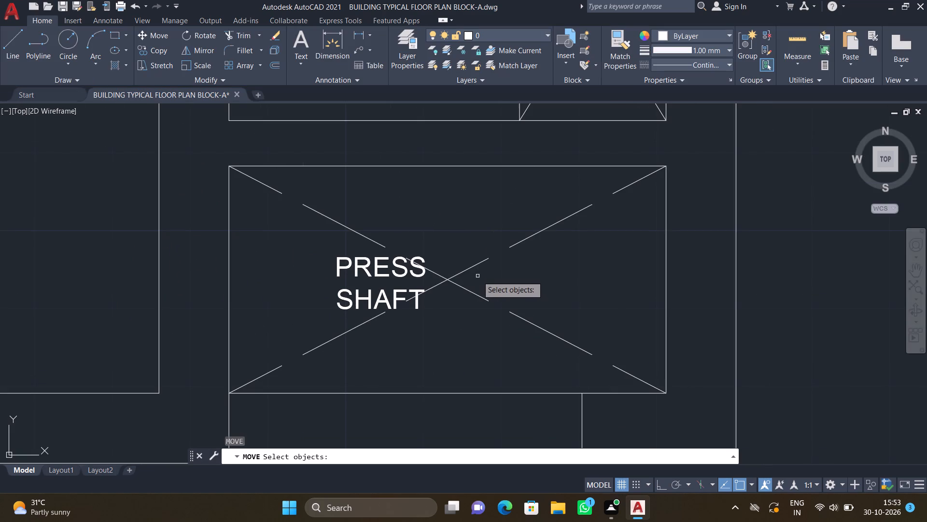
left_click(420, 272)
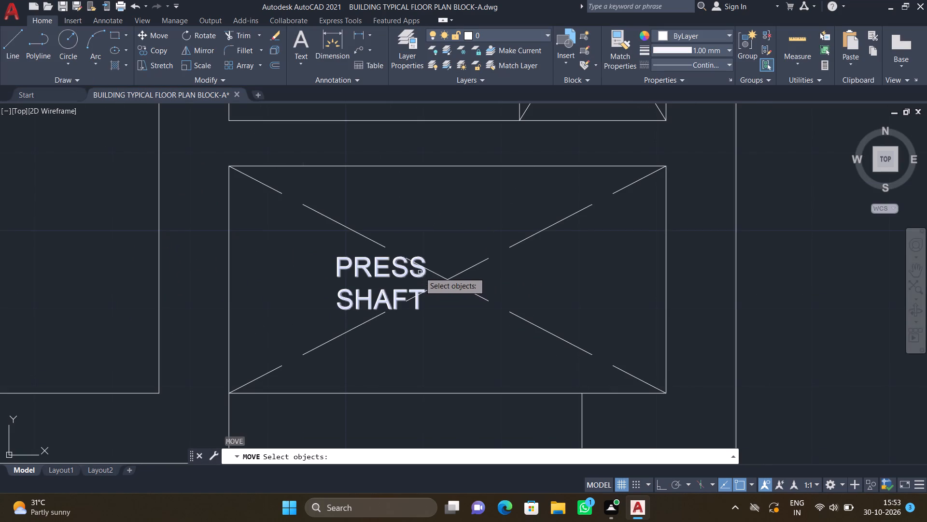
key("Return")
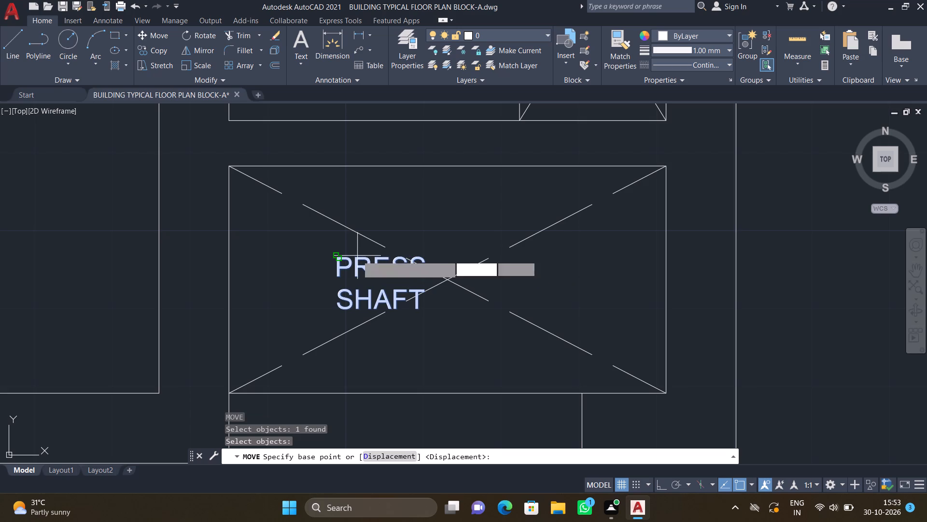
left_click(335, 257)
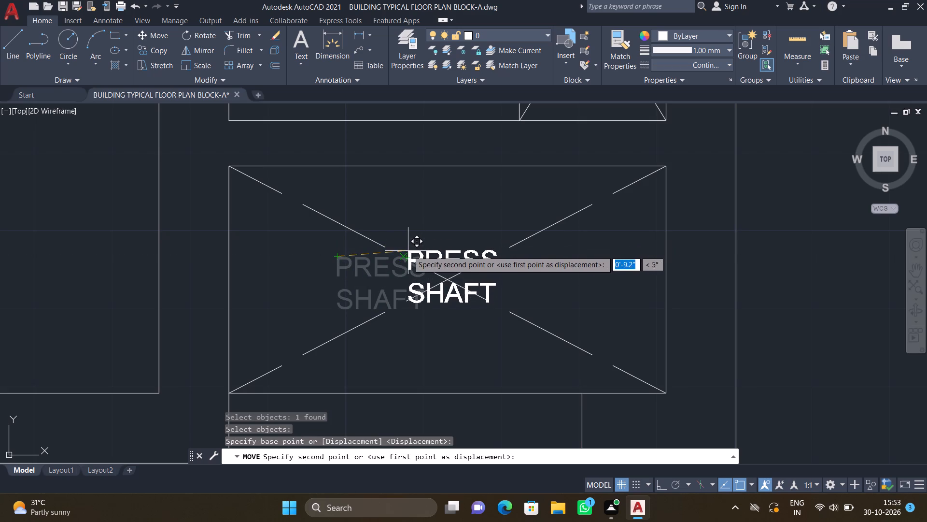
left_click(408, 251)
Copy the upper-right quarter door of the larger vertical door set beside the plan onto the lobby's bottom wall, with its hinge end on the outer wall line.
scroll(411, 241, "down", 4)
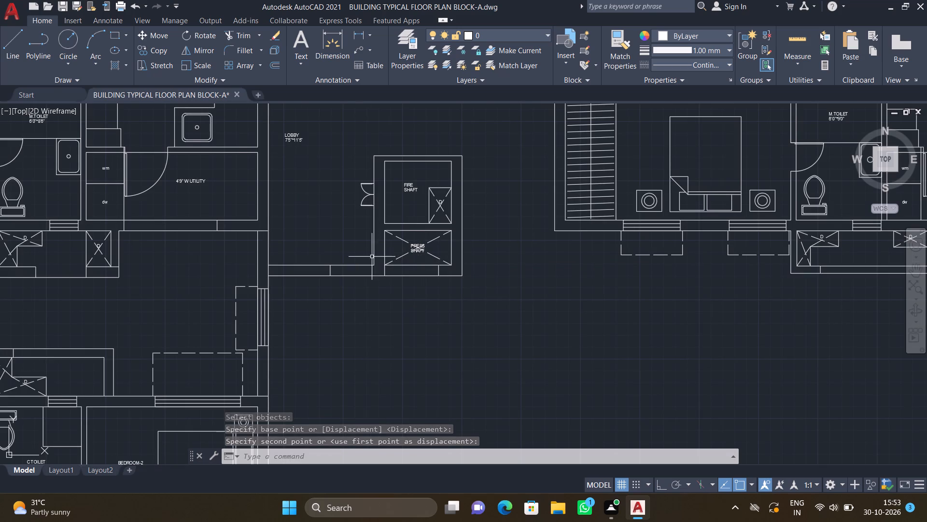
scroll(372, 257, "down", 2)
middle_click_drag(366, 262, 588, 330)
scroll(383, 305, "down", 1)
scroll(291, 216, "down", 1)
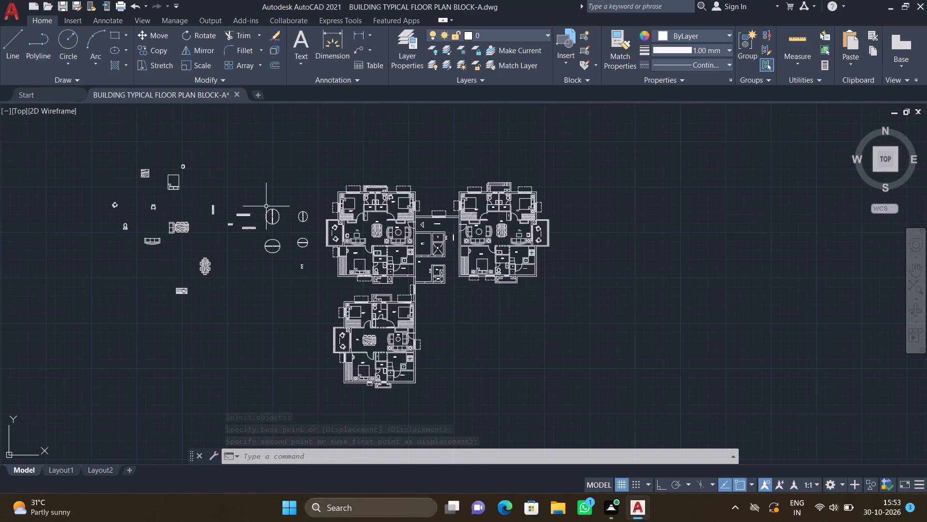
middle_click_drag(276, 214, 342, 248)
scroll(336, 252, "up", 5)
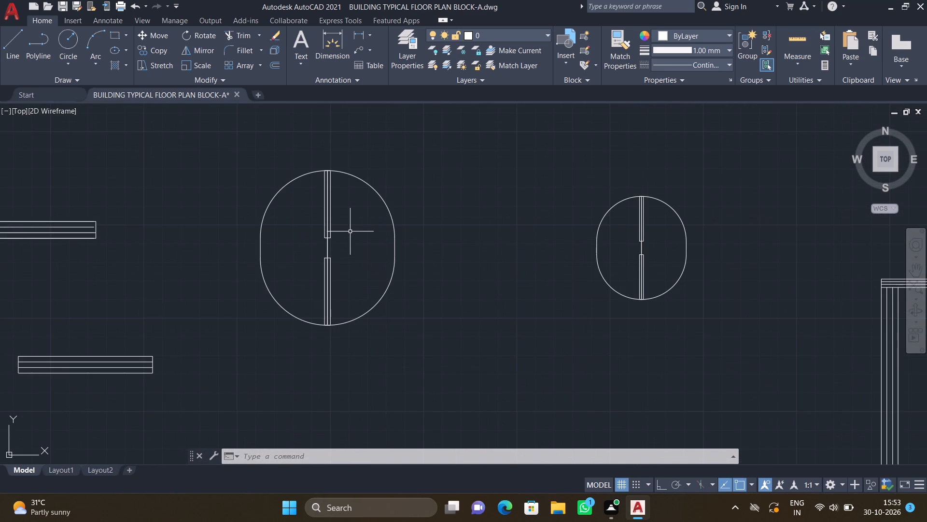
type("CO")
key("Return")
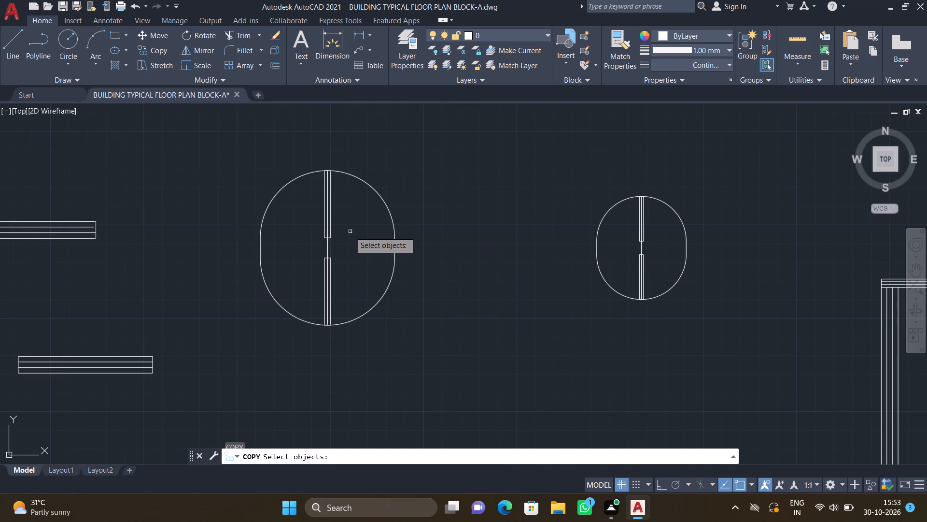
left_click(383, 200)
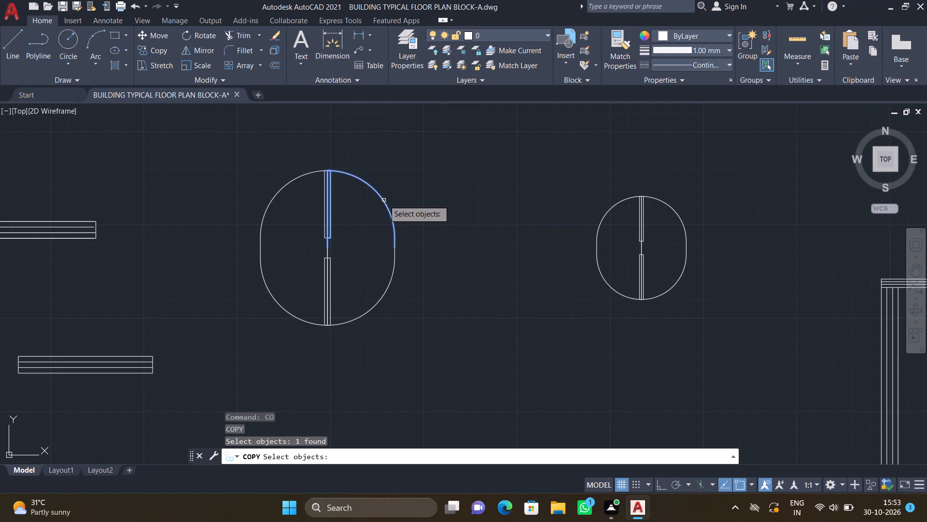
key("Return")
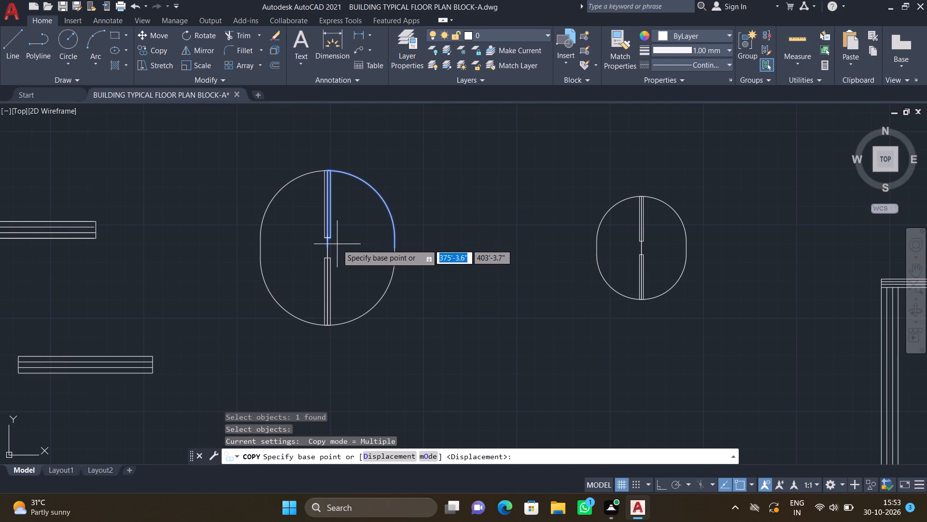
scroll(337, 244, "up", 2)
left_click(309, 247)
scroll(346, 270, "down", 2)
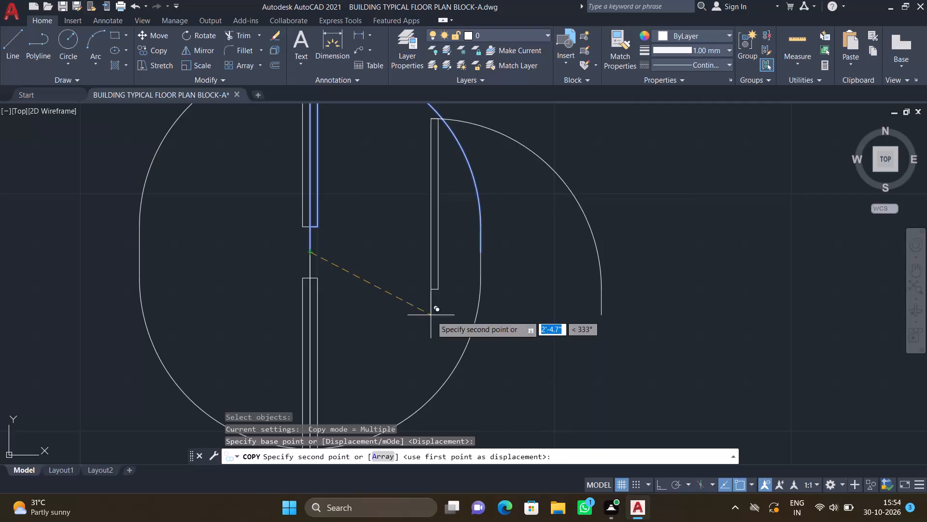
scroll(475, 329, "down", 4)
middle_click_drag(499, 343, 378, 200)
scroll(382, 206, "down", 2)
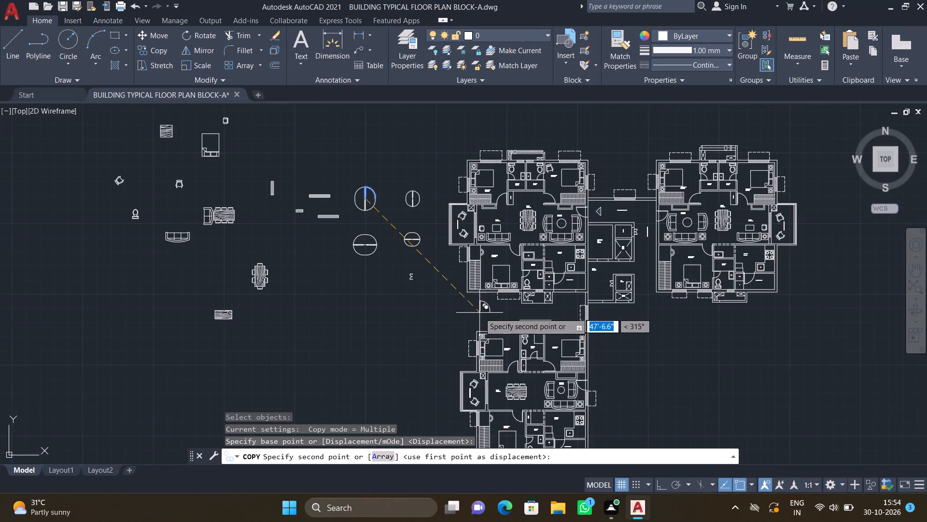
middle_click_drag(467, 302, 418, 227)
middle_click_drag(502, 294, 482, 316)
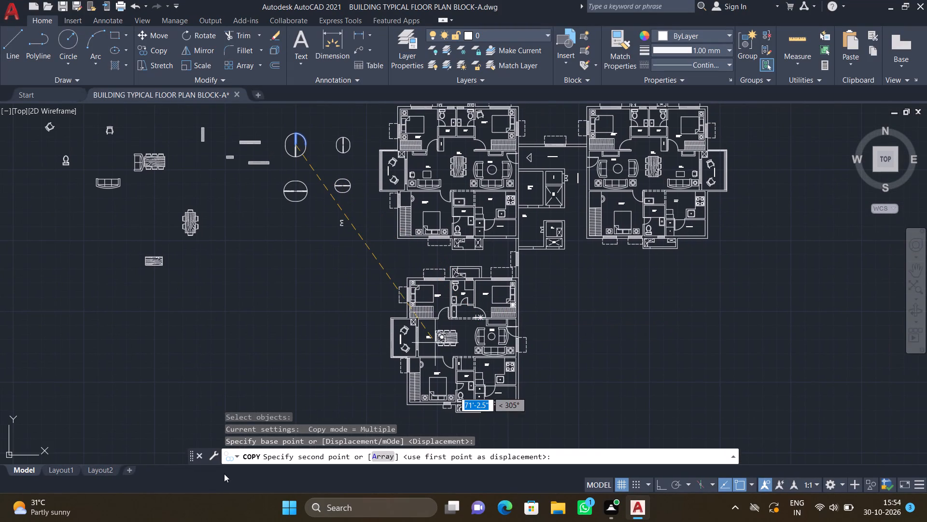
scroll(222, 478, "up", 3)
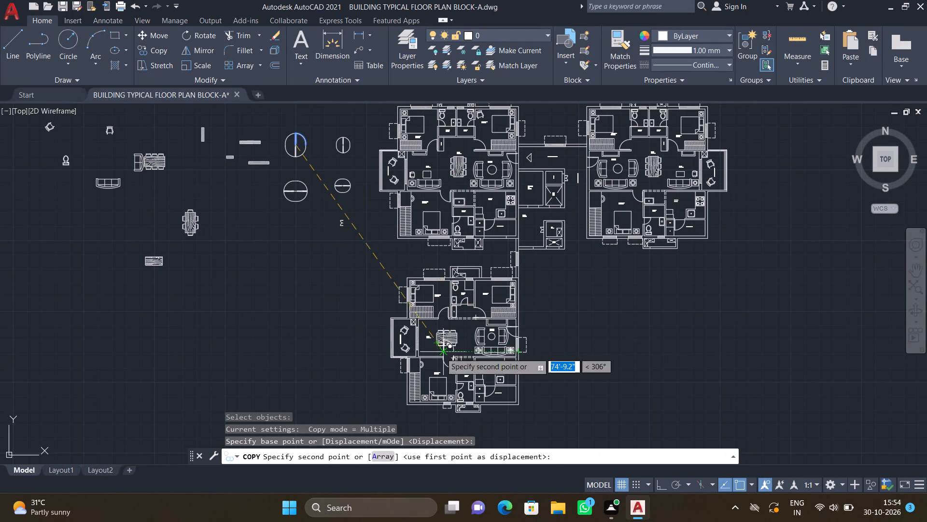
scroll(443, 349, "up", 2)
scroll(506, 325, "down", 2)
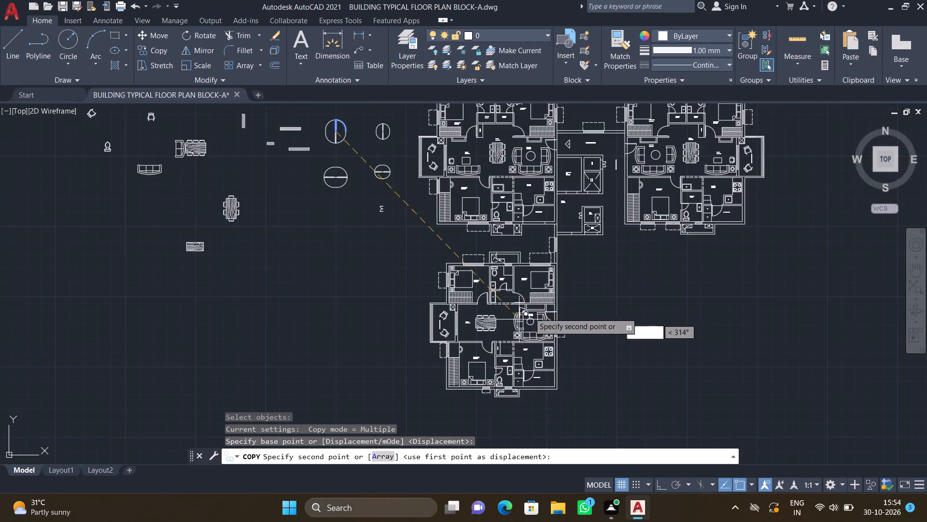
middle_click_drag(580, 275, 524, 343)
scroll(514, 303, "up", 3)
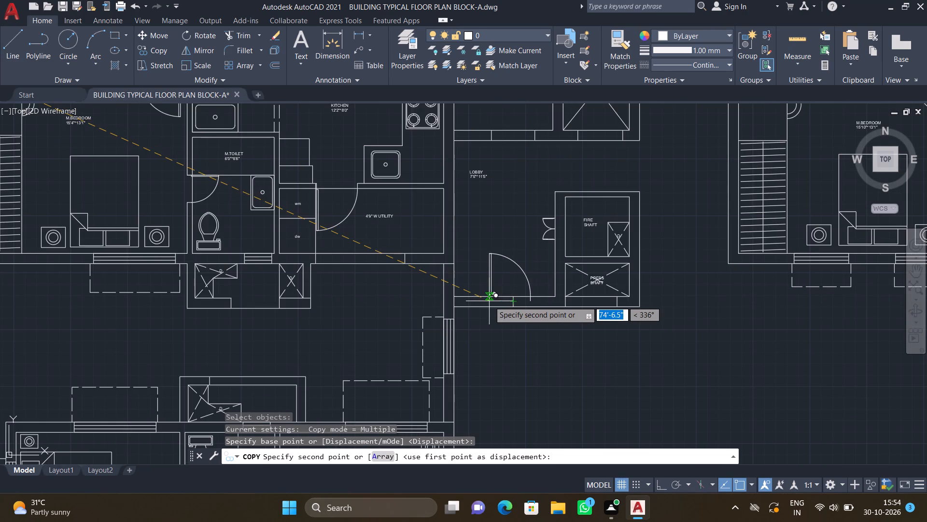
scroll(485, 302, "up", 2)
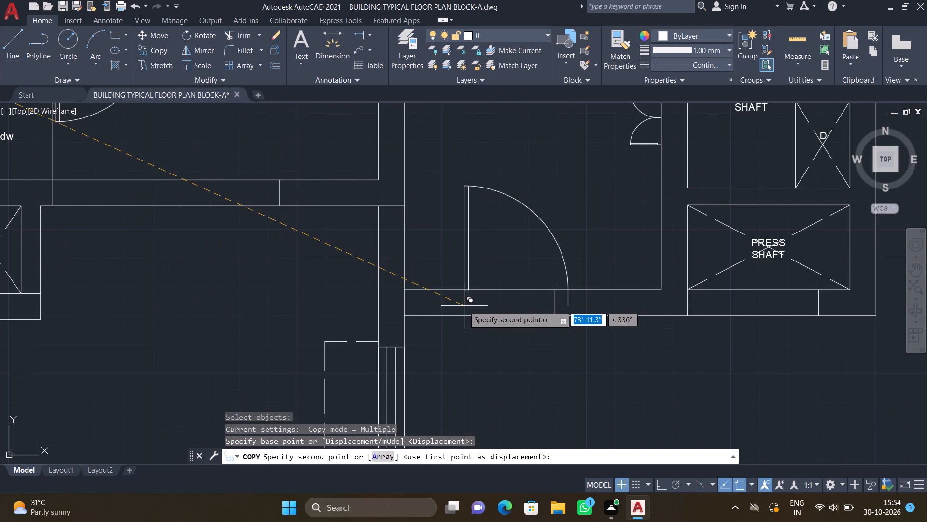
scroll(450, 315, "up", 2)
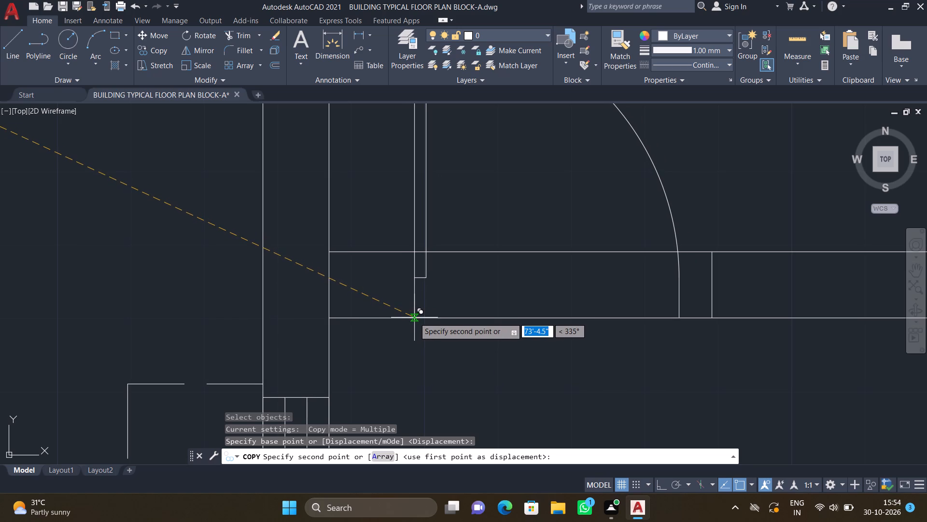
left_click(416, 317)
key("Return")
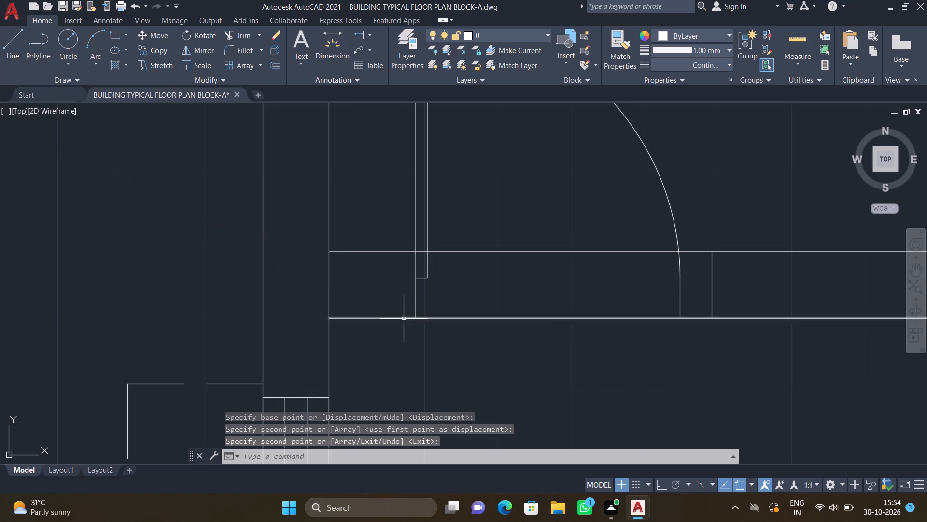
scroll(409, 335, "down", 1)
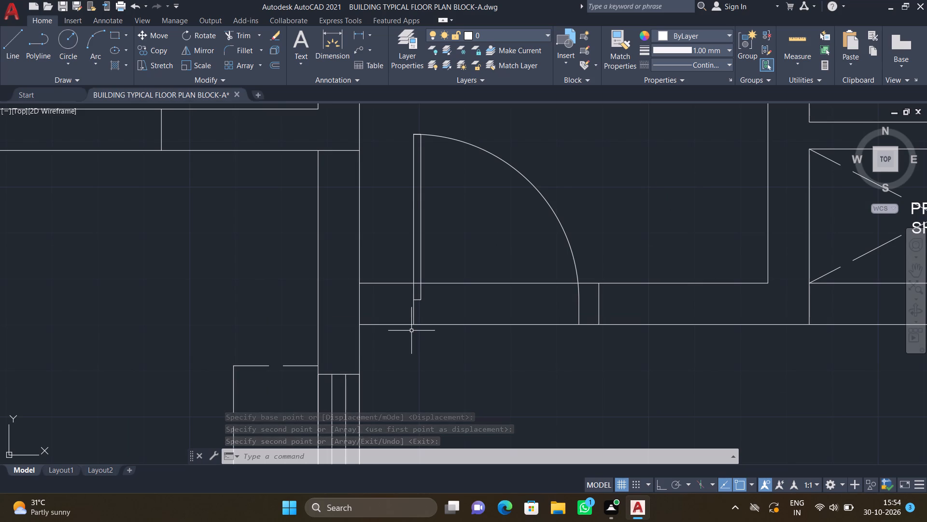
scroll(411, 330, "down", 1)
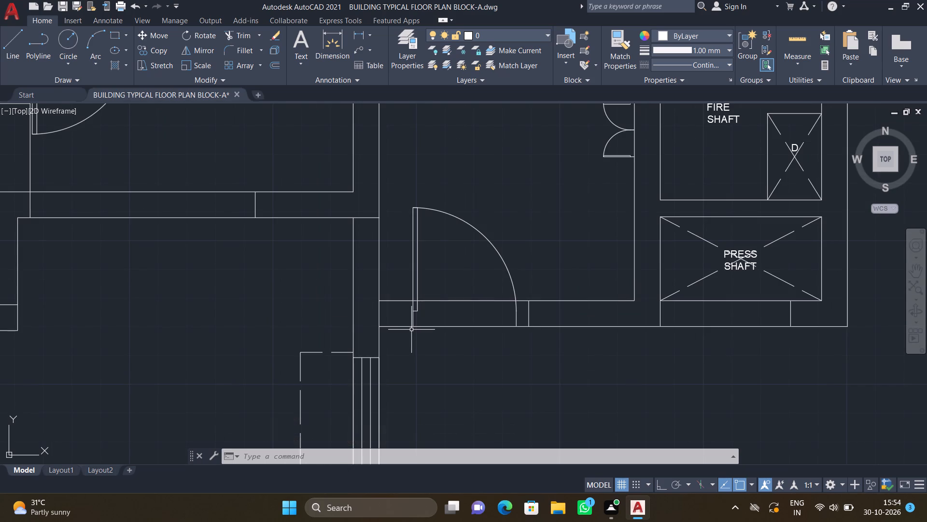
Copy the lower-left quarter door of the larger horizontal door set into the lobby's corridor-side opening, just below the wall under the press shaft.
scroll(412, 327, "down", 3)
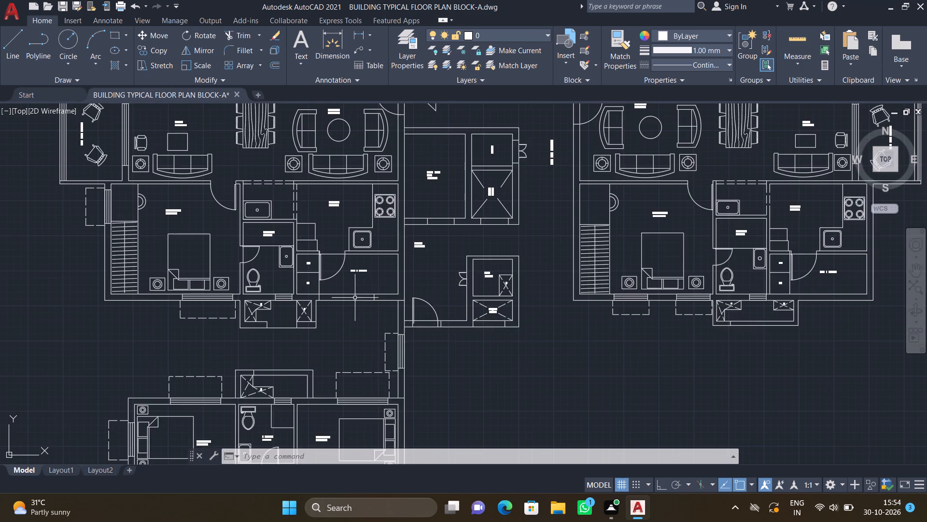
scroll(373, 304, "down", 1)
middle_click_drag(396, 309, 530, 339)
scroll(435, 307, "down", 2)
middle_click_drag(372, 288, 428, 328)
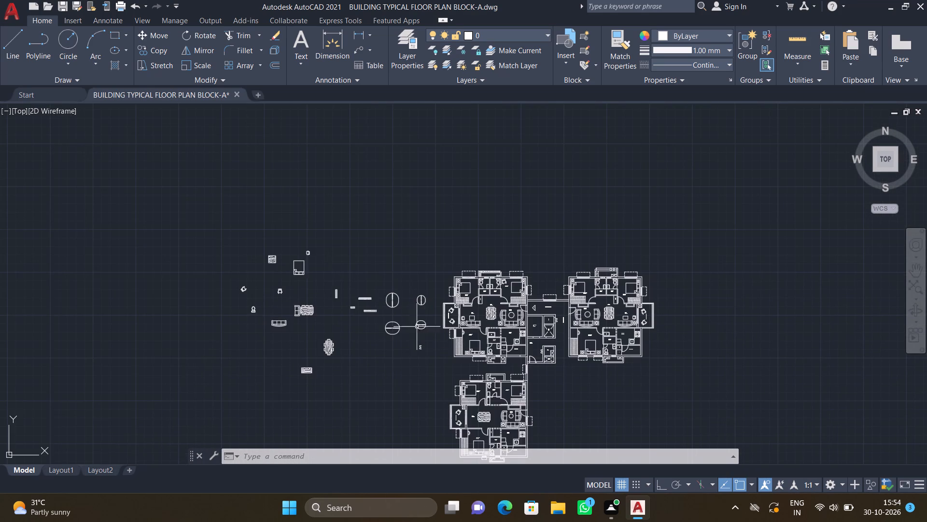
scroll(392, 324, "up", 3)
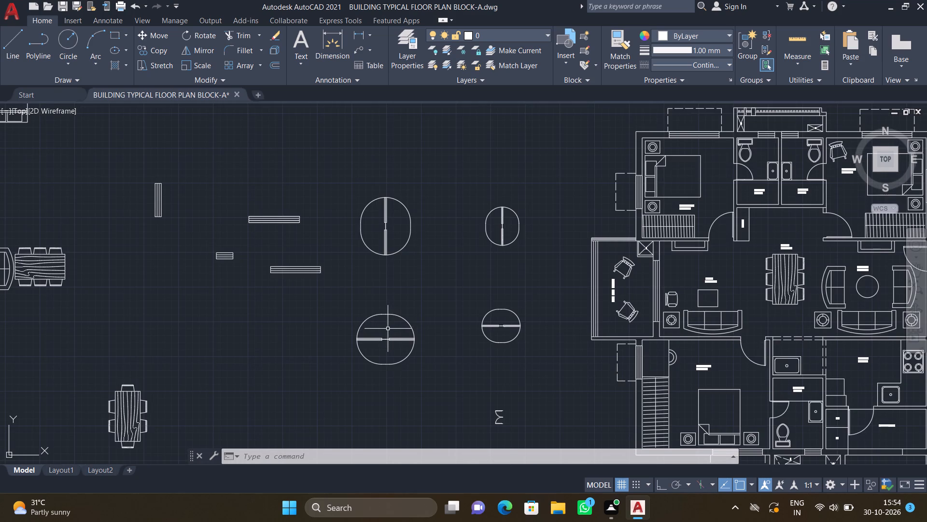
scroll(384, 328, "up", 1)
middle_click_drag(378, 343, 407, 289)
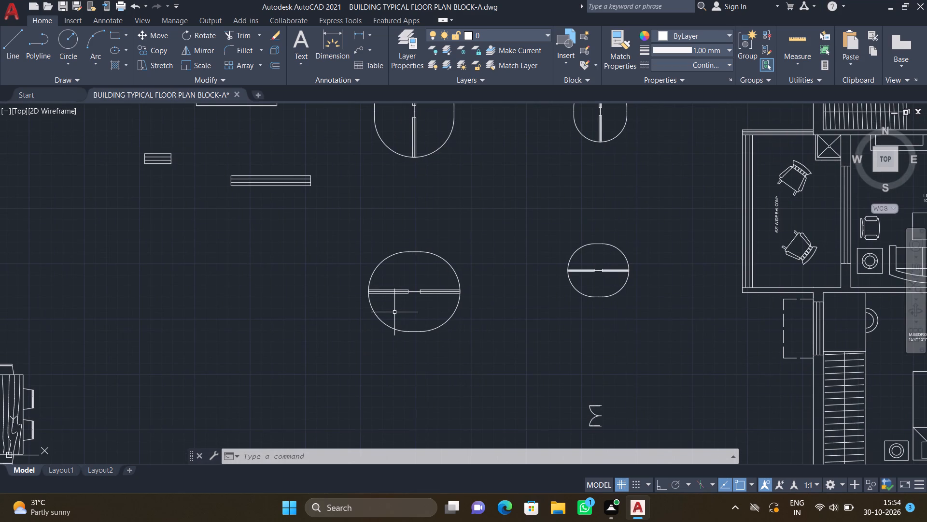
type("CO")
key("Return")
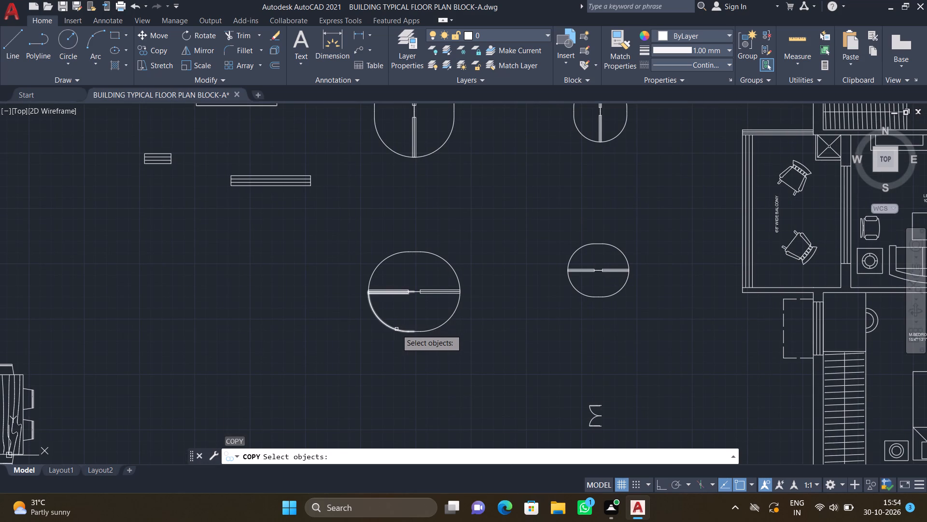
left_click(396, 329)
key("Return")
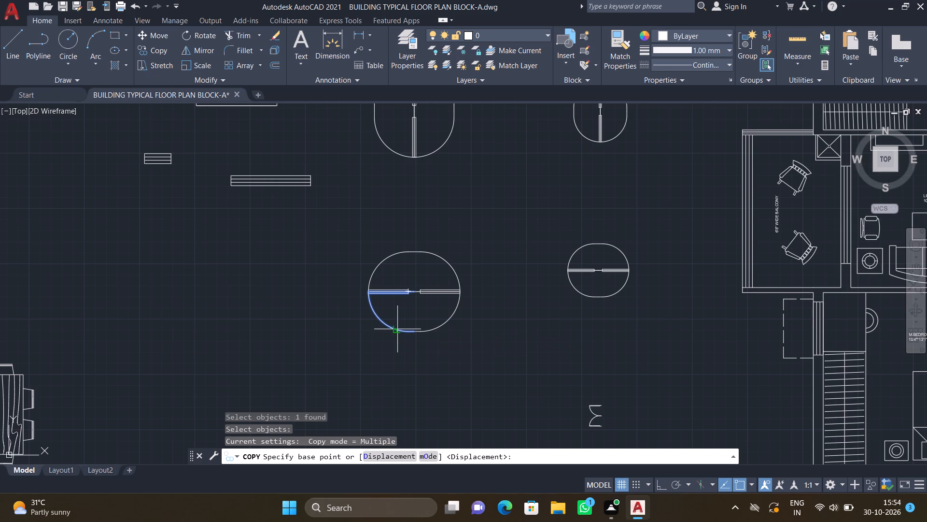
scroll(415, 298, "up", 2)
left_click(413, 285)
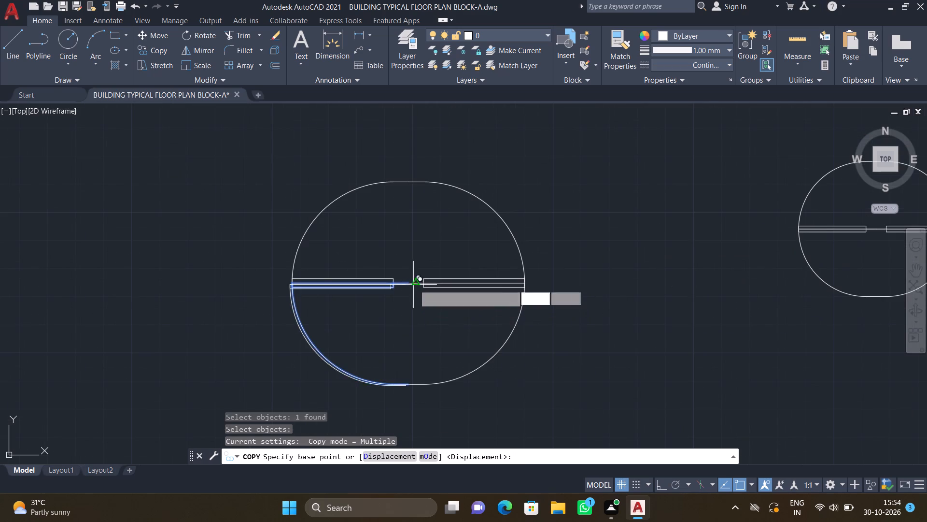
scroll(463, 353, "down", 2)
middle_click_drag(578, 375, 543, 362)
scroll(541, 362, "down", 2)
middle_click_drag(575, 357, 582, 363)
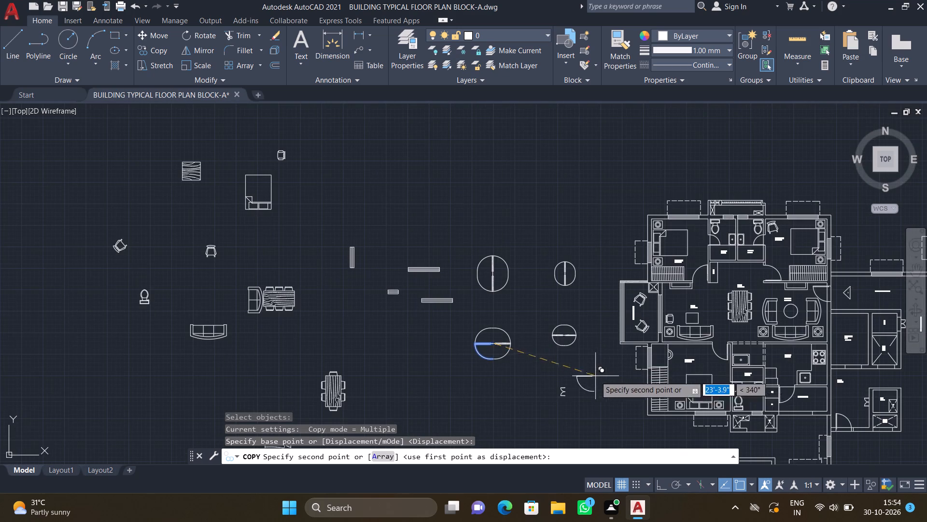
middle_click_drag(582, 363, 464, 270)
right_click_drag(536, 332, 565, 331)
scroll(536, 330, "up", 3)
left_click_drag(536, 328, 651, 354)
left_click_drag(656, 359, 926, 521)
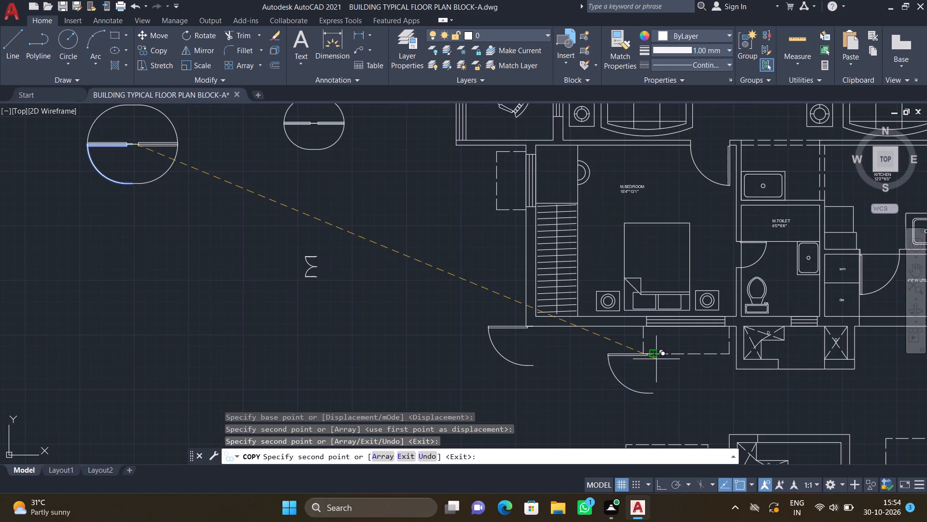
left_click_drag(926, 521, 926, 521)
scroll(926, 521, "up", 2)
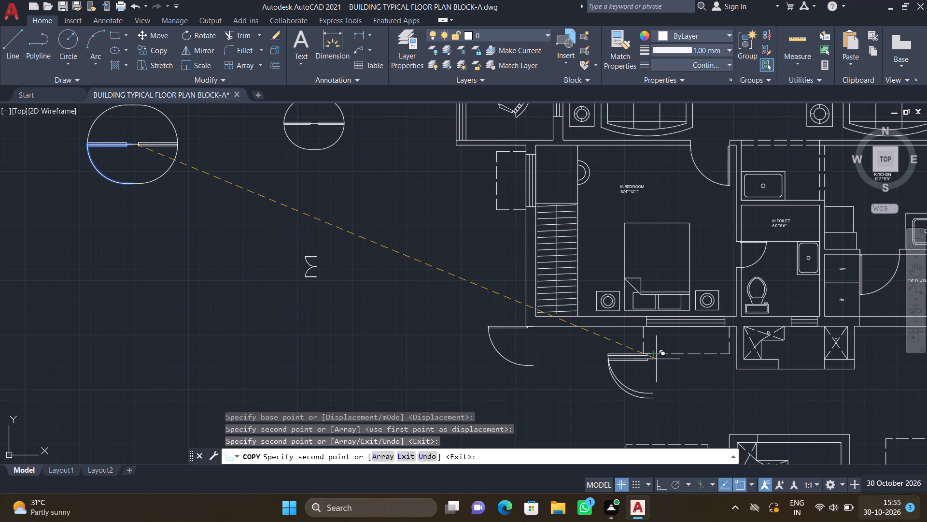
left_click(900, 521)
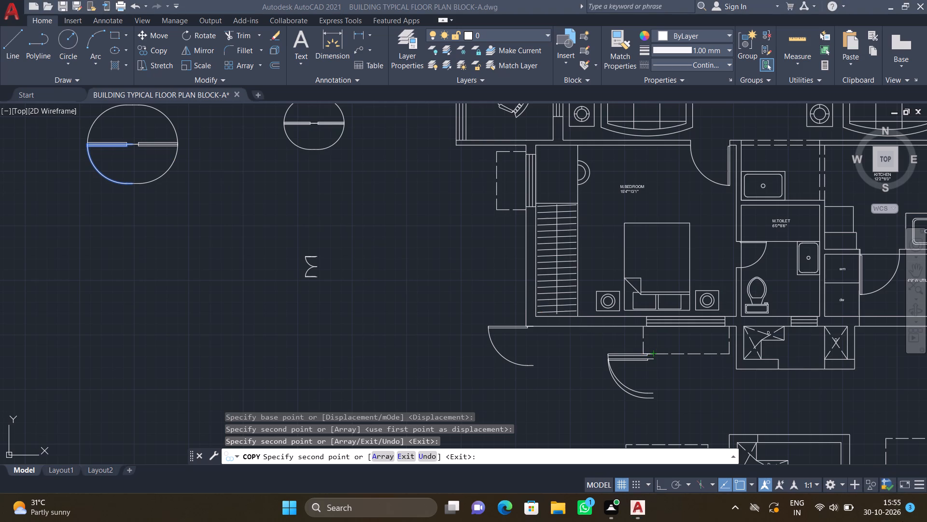
right_click(902, 521)
right_click(902, 521)
scroll(763, 465, "up", 1)
scroll(883, 480, "down", 3)
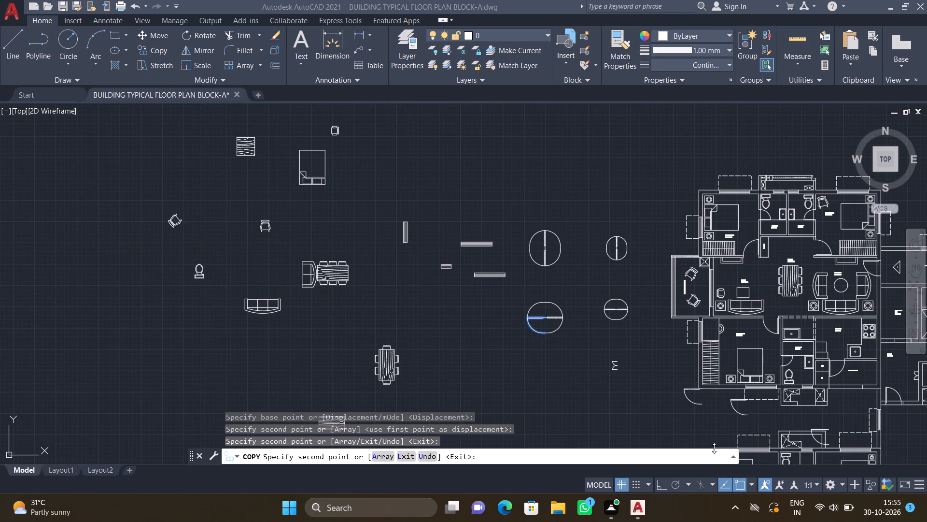
middle_click_drag(694, 422, 642, 404)
scroll(642, 404, "down", 2)
middle_click_drag(563, 364, 538, 353)
scroll(604, 365, "down", 1)
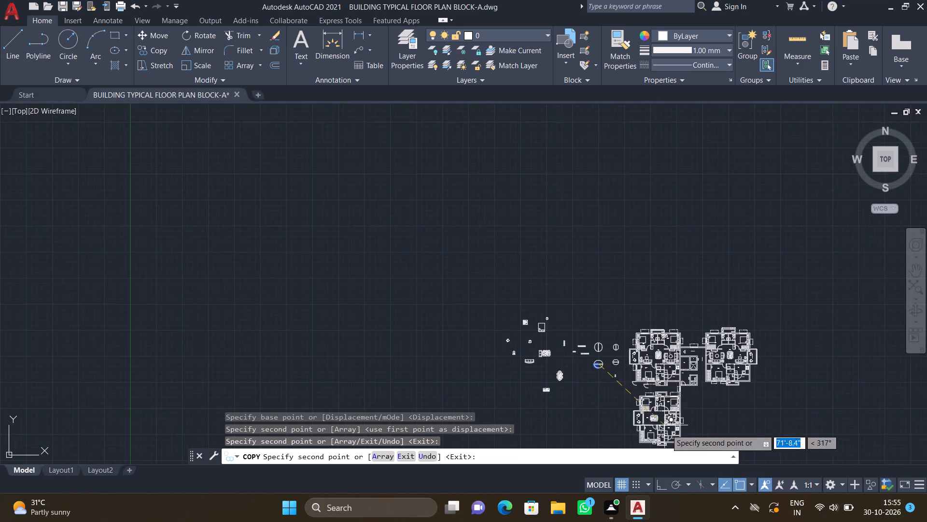
middle_click_drag(667, 430, 574, 370)
scroll(604, 319, "up", 2)
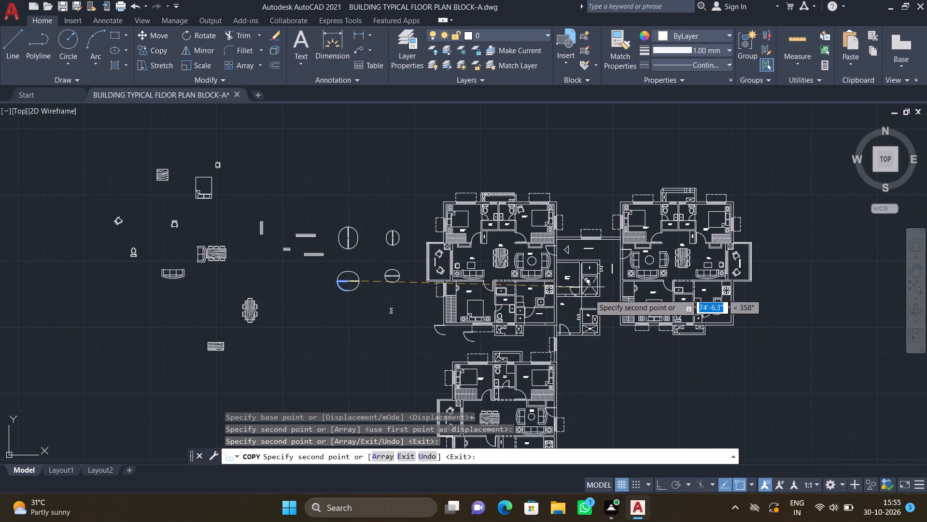
scroll(610, 310, "up", 2)
scroll(553, 281, "up", 2)
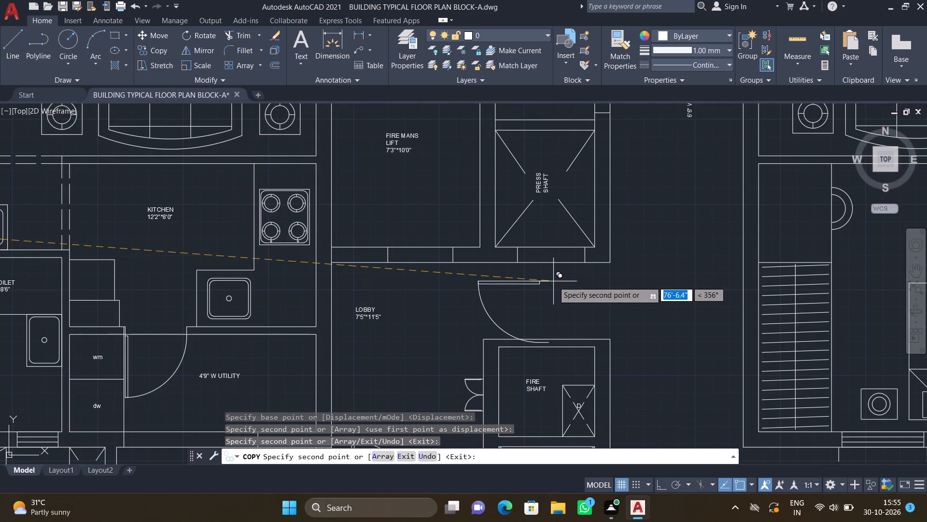
scroll(601, 278, "up", 2)
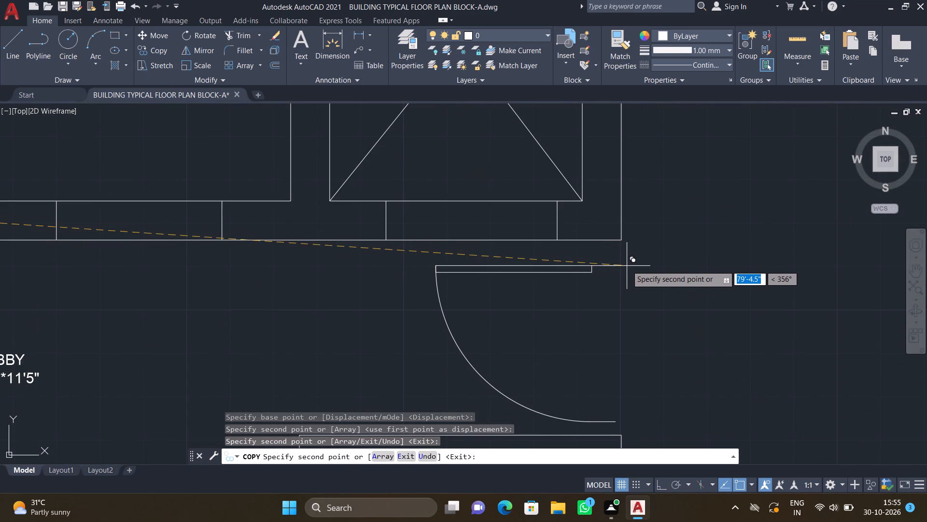
left_click(622, 259)
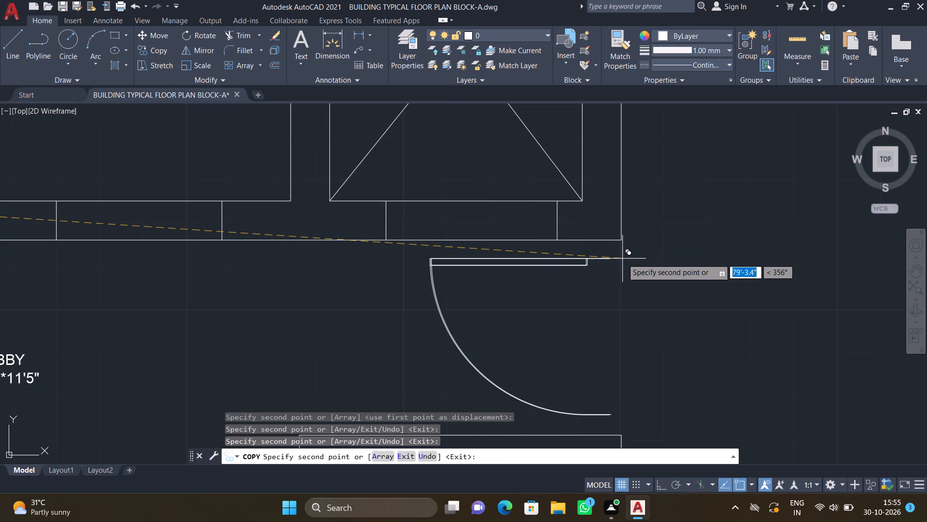
key("Return")
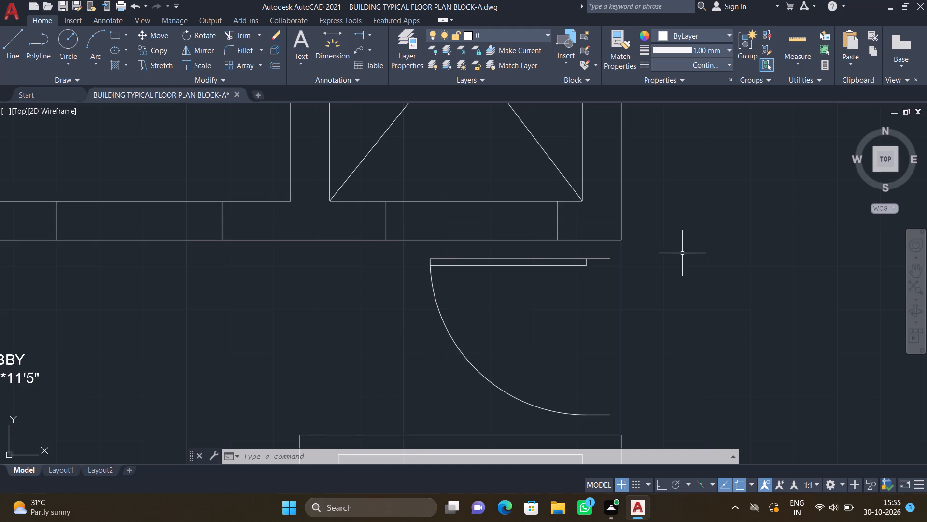
With Ortho on, draw a vertical line about 3'-8.9" long across the lobby's corridor-side opening, joining the outer wall corners above and below it.
scroll(681, 286, "down", 3)
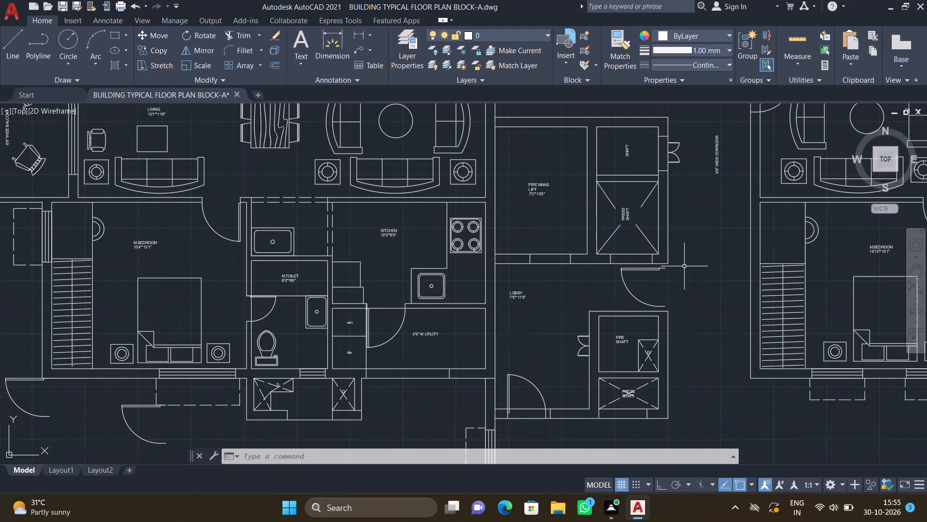
scroll(647, 279, "up", 2)
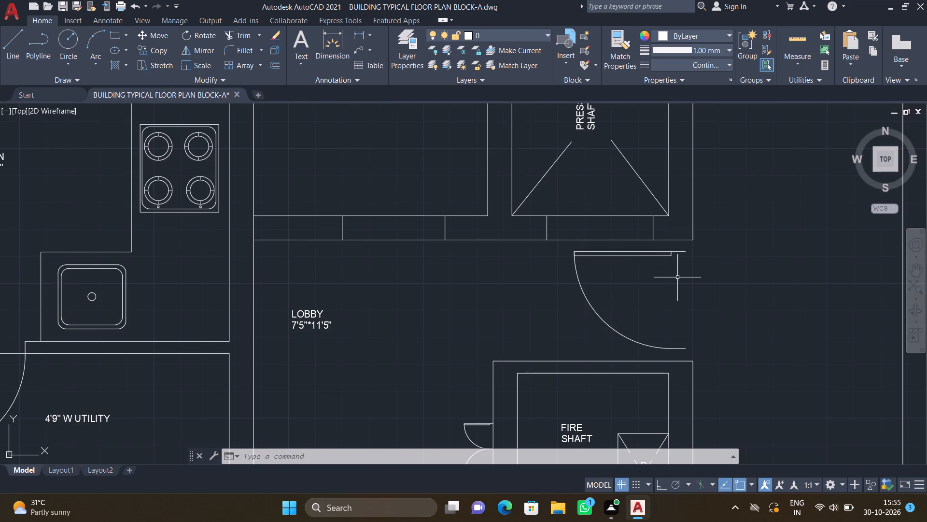
key("l")
key("Return")
scroll(695, 248, "up", 2)
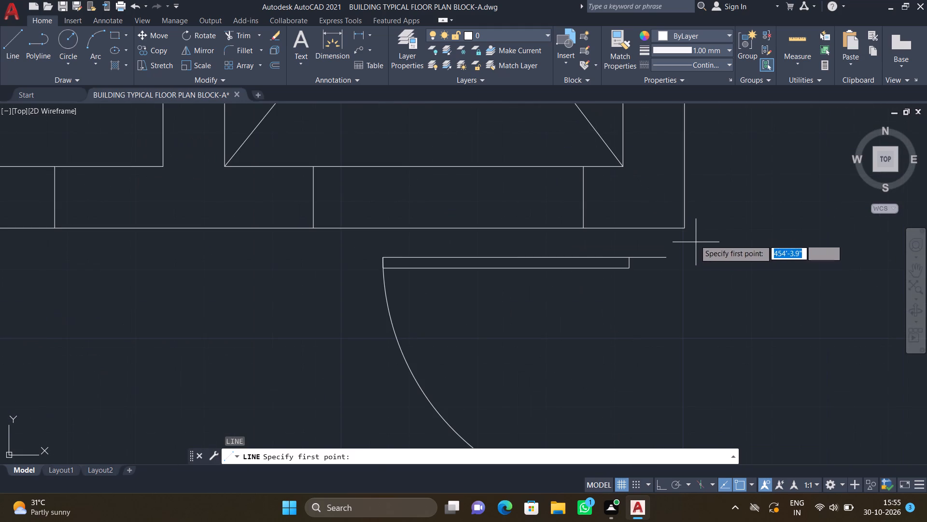
left_click(687, 229)
scroll(686, 312, "down", 1)
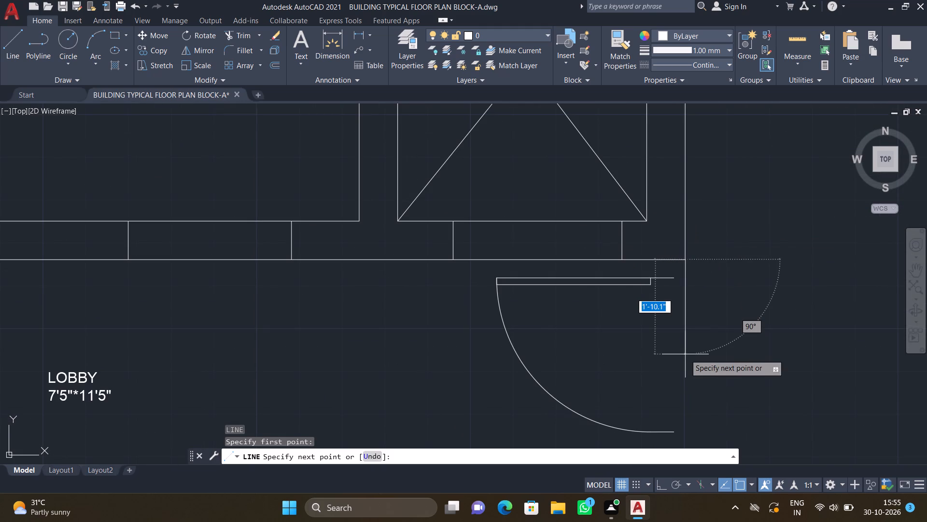
scroll(684, 357, "down", 2)
middle_click_drag(671, 376, 666, 371)
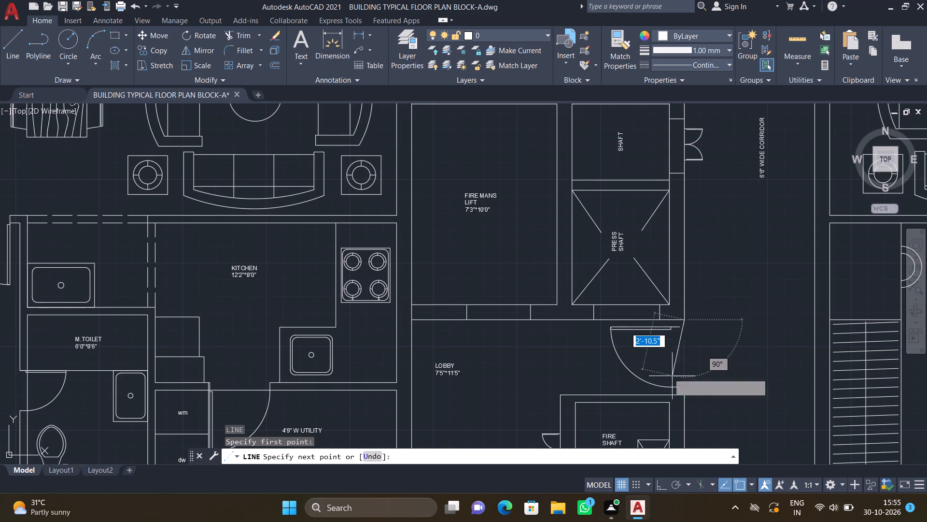
middle_click_drag(666, 371, 646, 358)
scroll(660, 373, "up", 4)
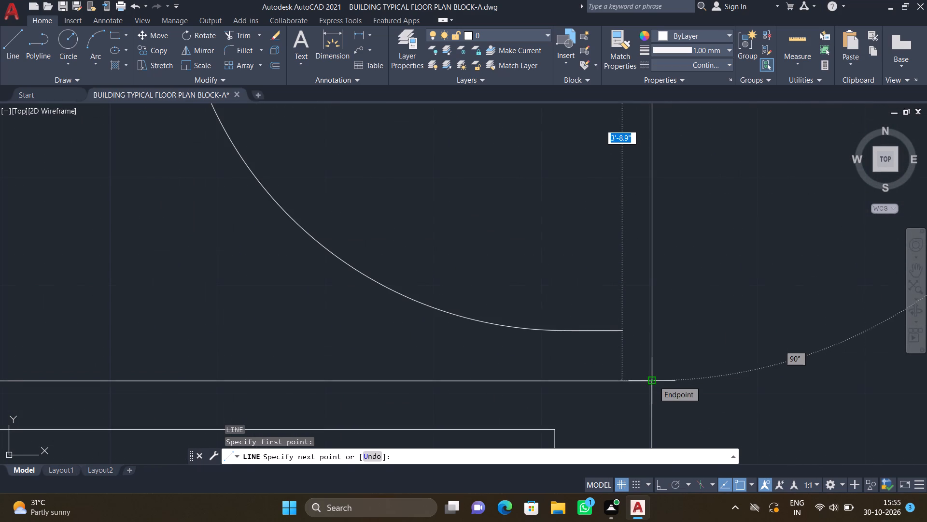
key("F8")
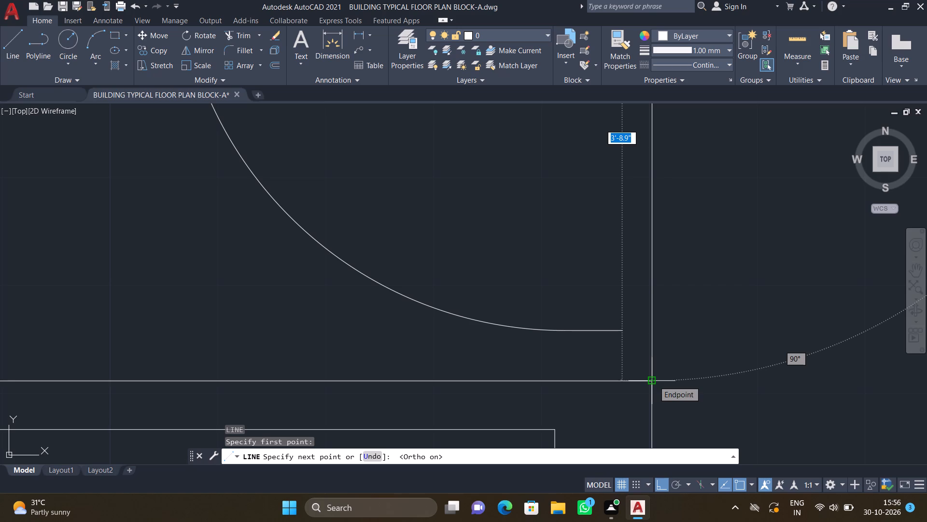
scroll(654, 381, "up", 3)
left_click(642, 384)
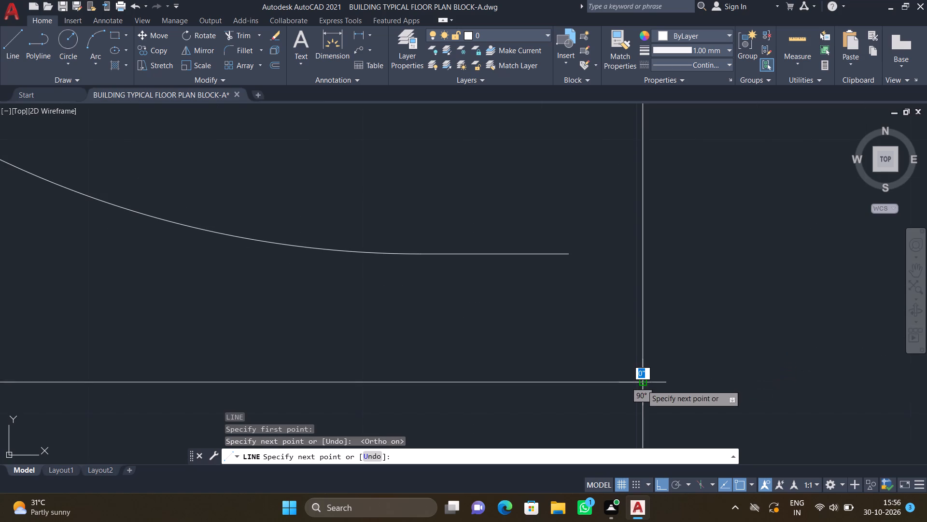
key("Return")
scroll(611, 368, "down", 2)
middle_click_drag(596, 333, 594, 432)
scroll(590, 419, "down", 2)
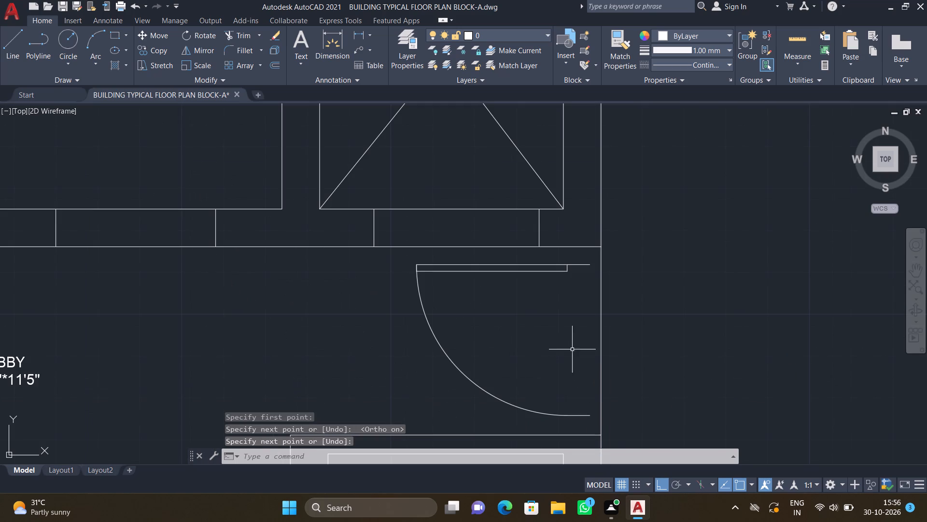
Move the copied quarter door about 2.7" horizontally so its jamb end meets the line across the lobby's corridor-side opening.
key("m")
key("Return")
left_click(586, 264)
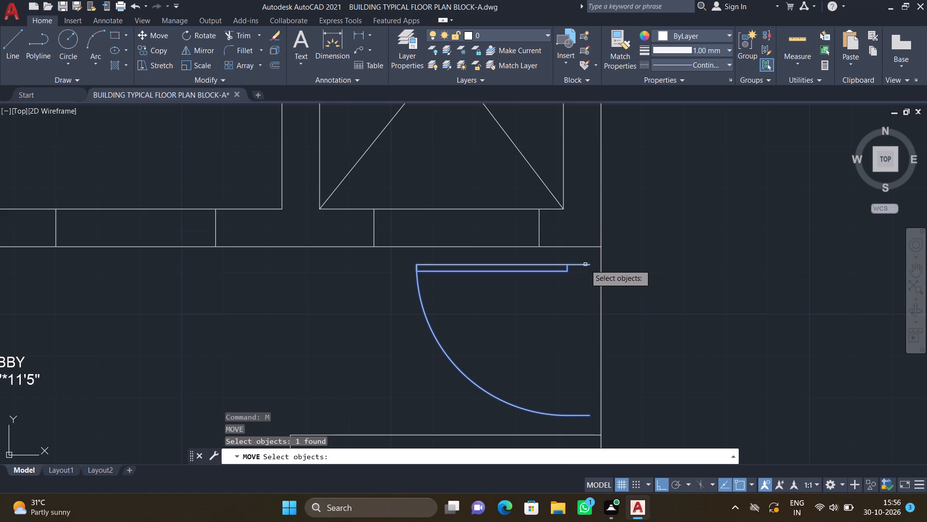
key("Return")
scroll(595, 269, "up", 1)
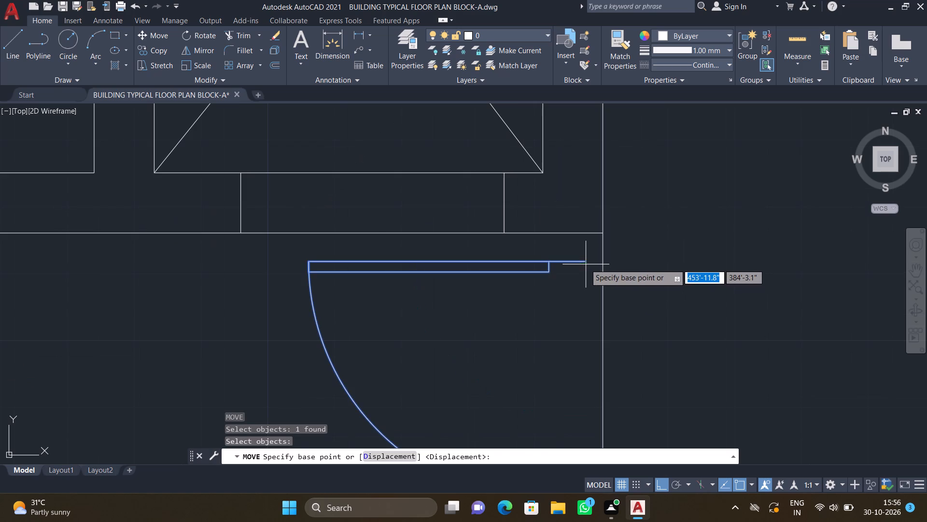
left_click(585, 263)
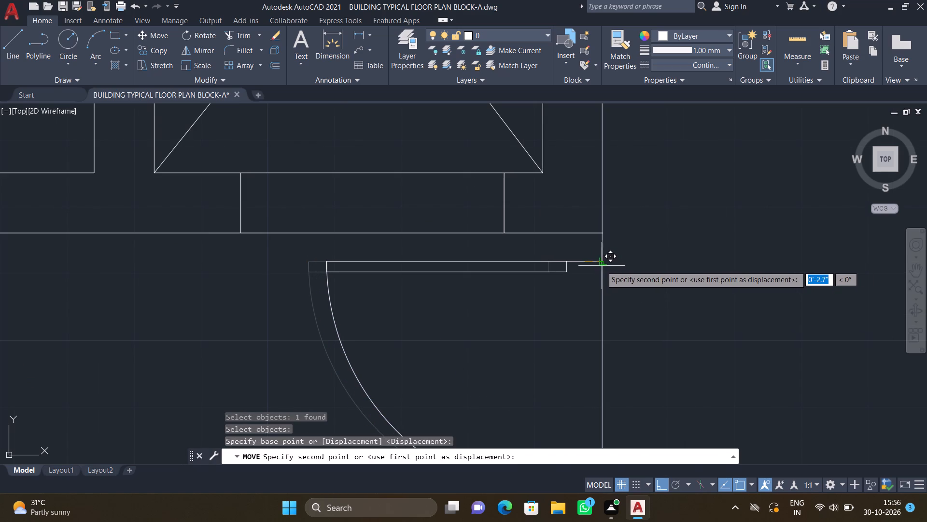
left_click(601, 265)
scroll(541, 345, "down", 4)
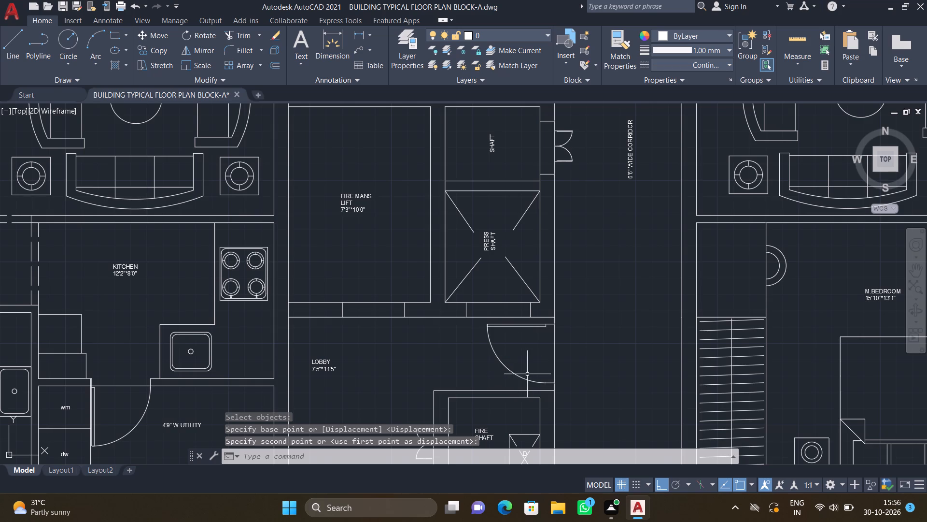
Scale up the quarter door in the lobby's corridor-side opening about its jamb end so its swing fills the opening down to the fire shaft wall.
middle_click_drag(523, 372, 497, 347)
key("m")
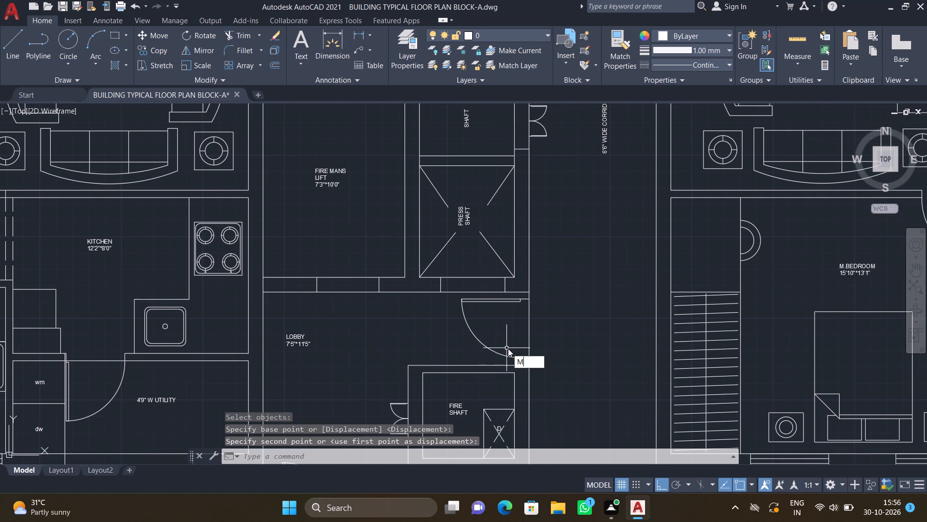
key("Escape")
type("SC")
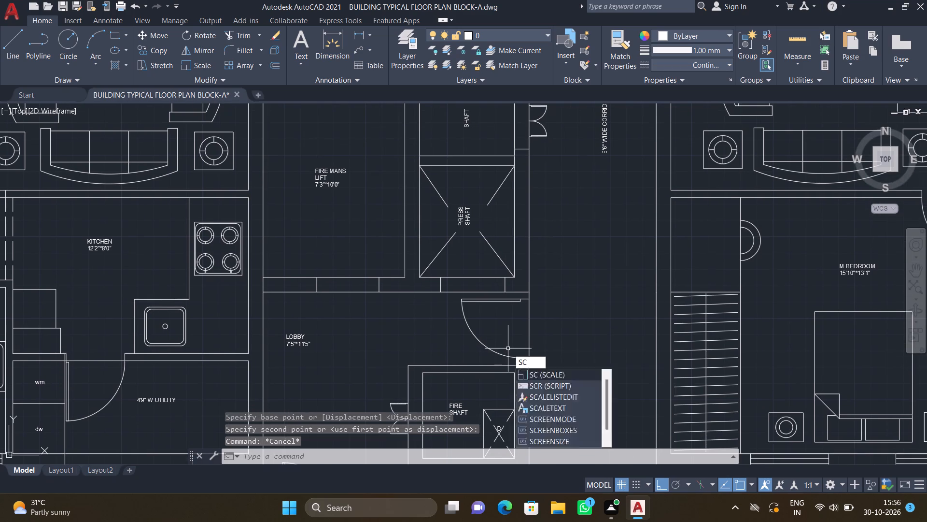
key("Return")
left_click(514, 355)
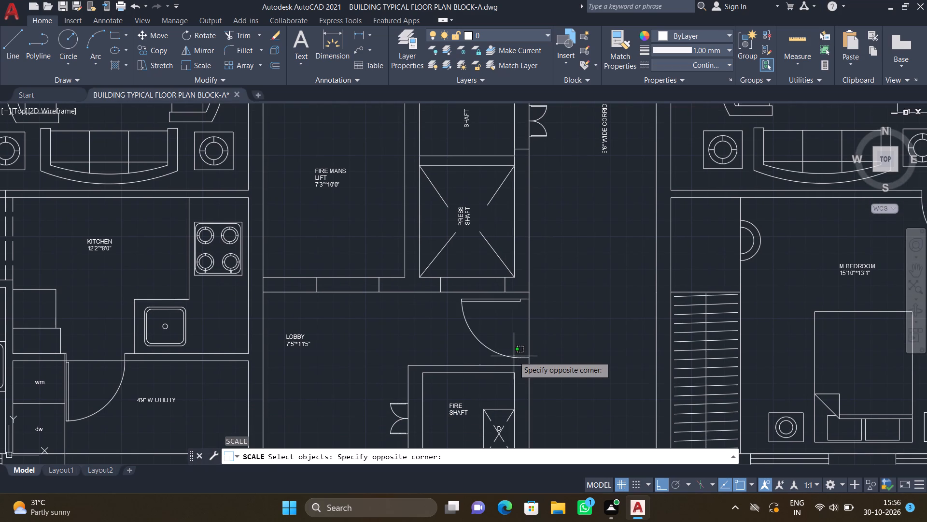
left_click(502, 354)
key("Return")
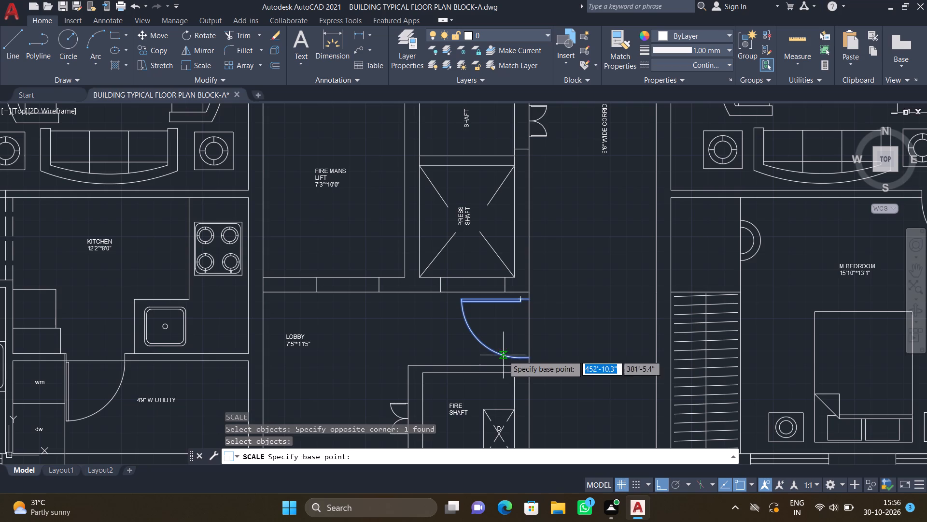
scroll(564, 311, "up", 2)
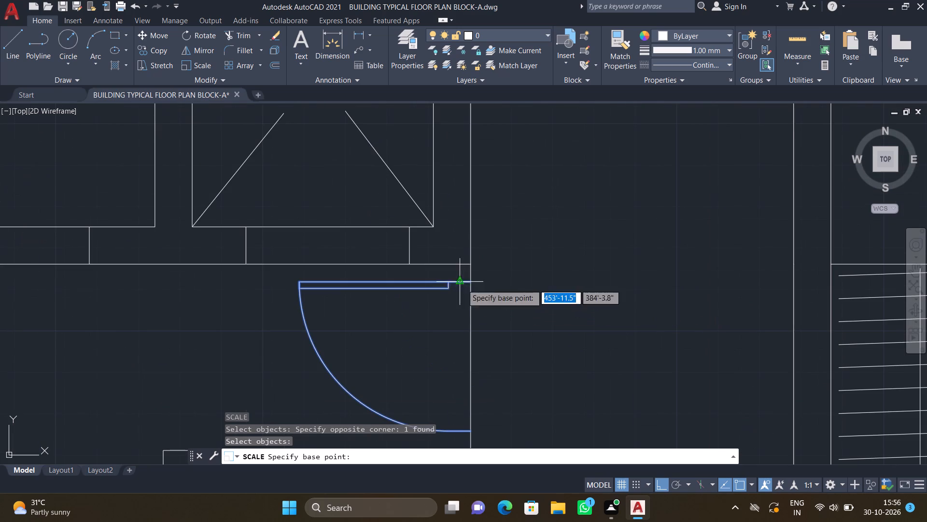
left_click(467, 283)
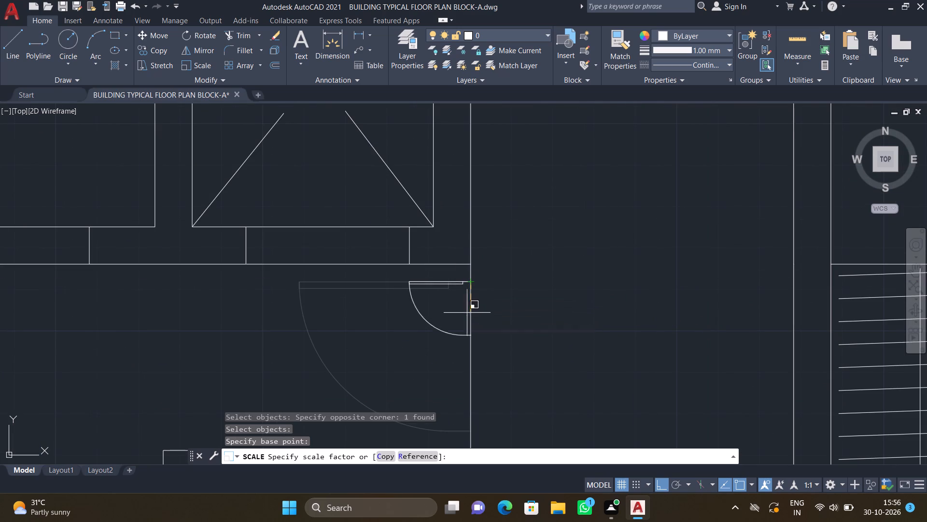
middle_click_drag(435, 361, 426, 340)
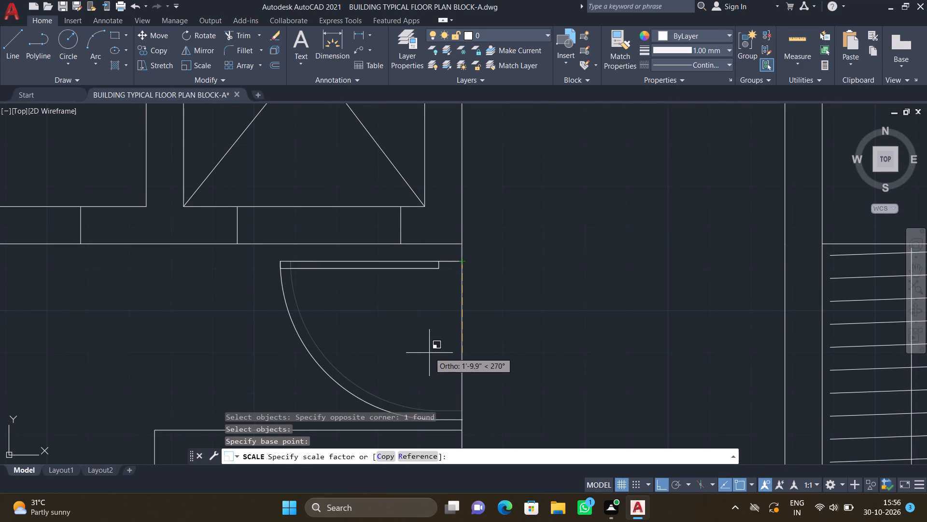
left_click(429, 357)
Draw a line from the lobby block's outer bottom corner below the press shaft, about 19'-10" down, and across to the lower flat's outer wall.
scroll(409, 354, "down", 6)
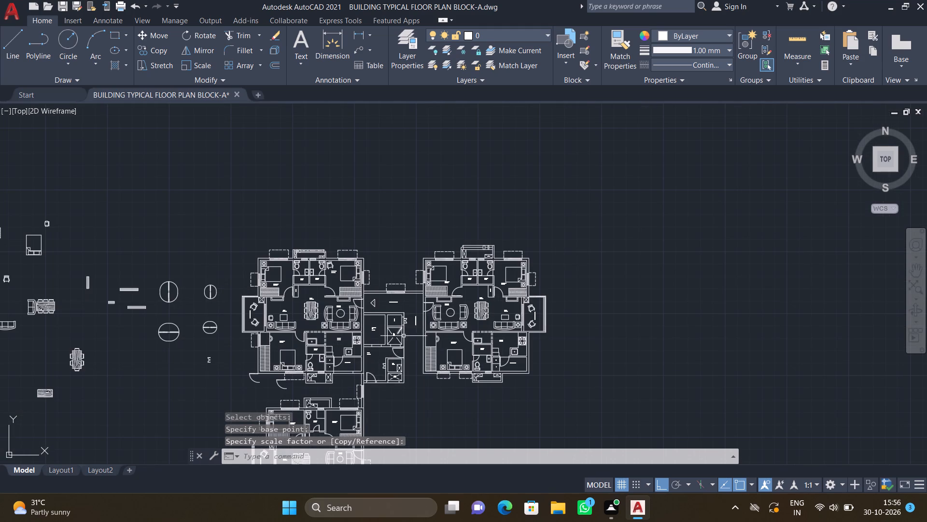
middle_click_drag(338, 405, 399, 285)
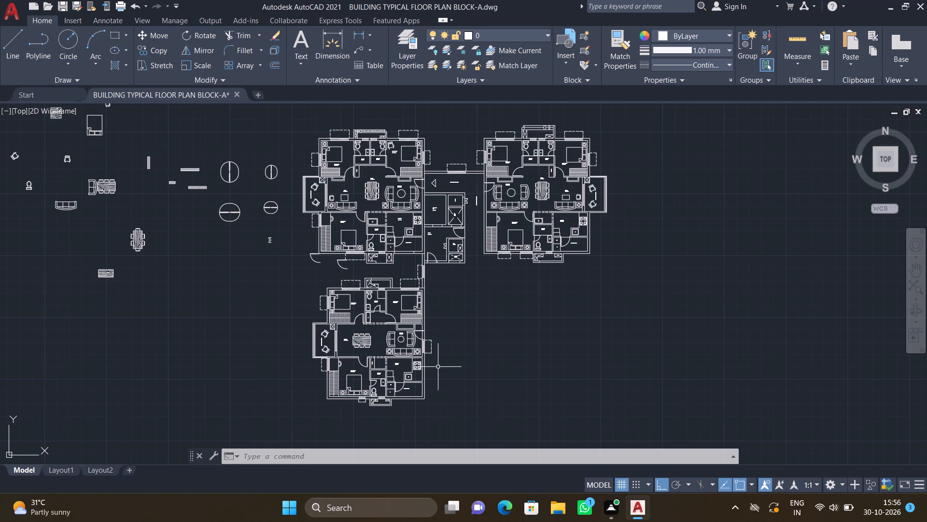
scroll(437, 366, "down", 2)
middle_click_drag(421, 397, 500, 391)
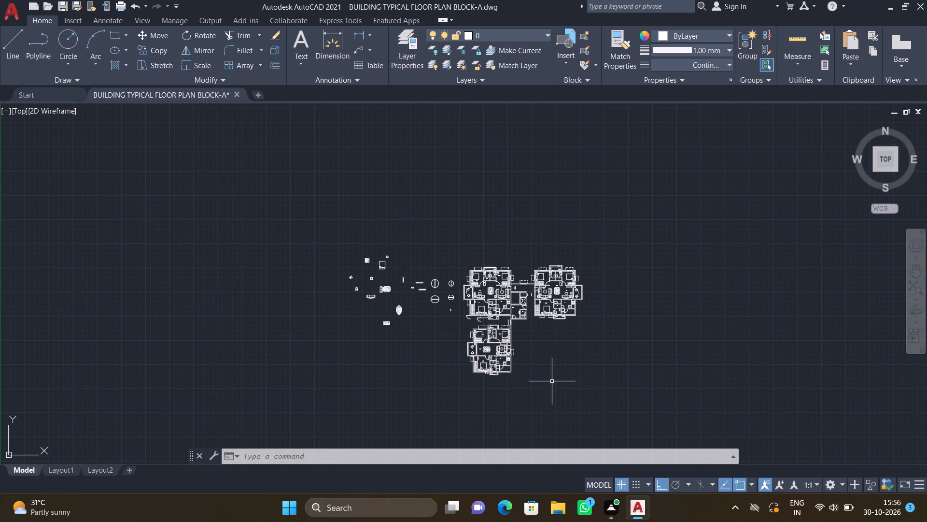
scroll(536, 336, "up", 3)
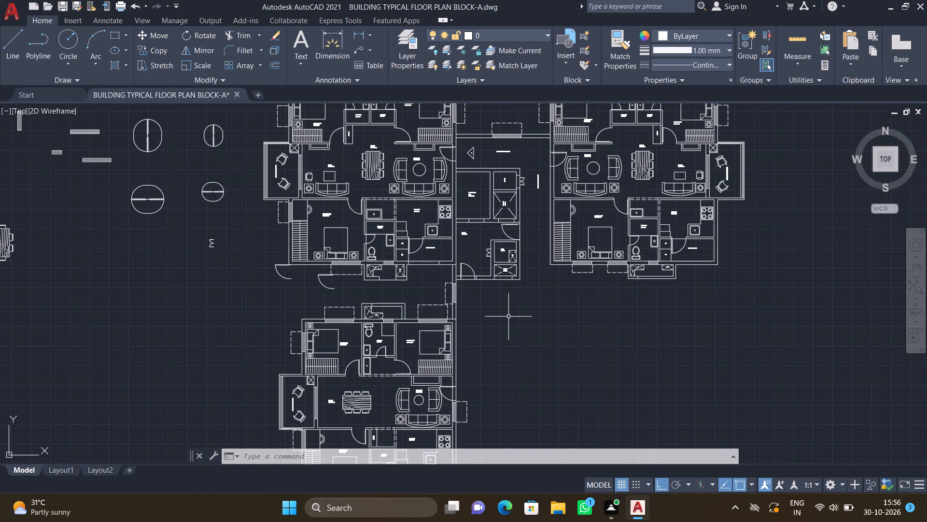
key("l")
key("Return")
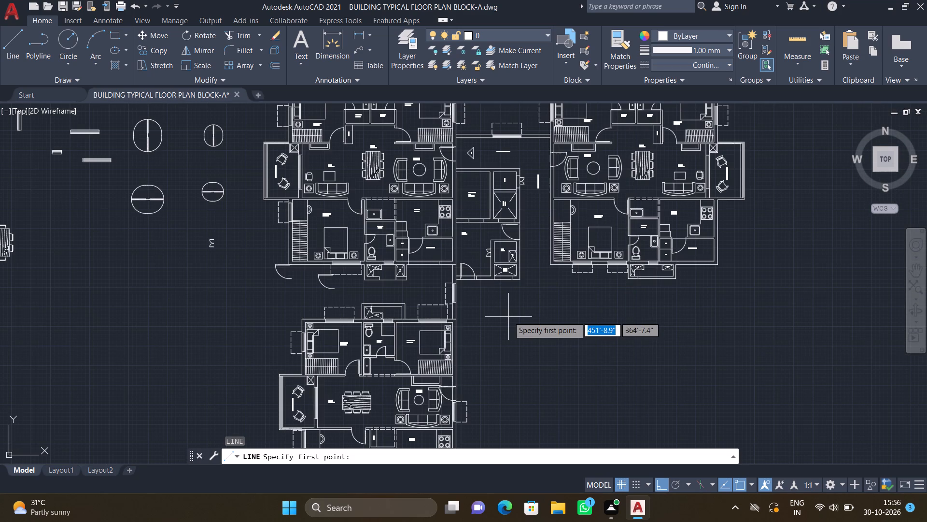
scroll(548, 290, "up", 2)
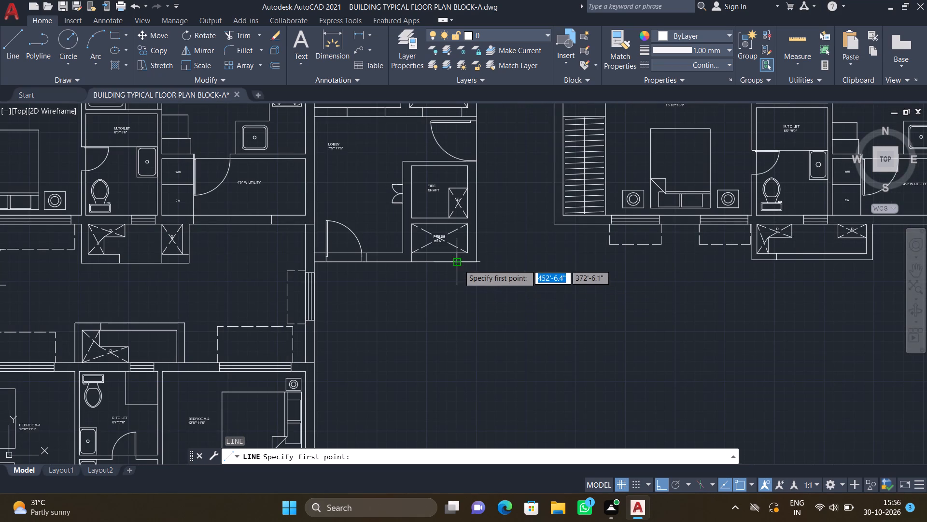
left_click(475, 261)
scroll(512, 389, "down", 2)
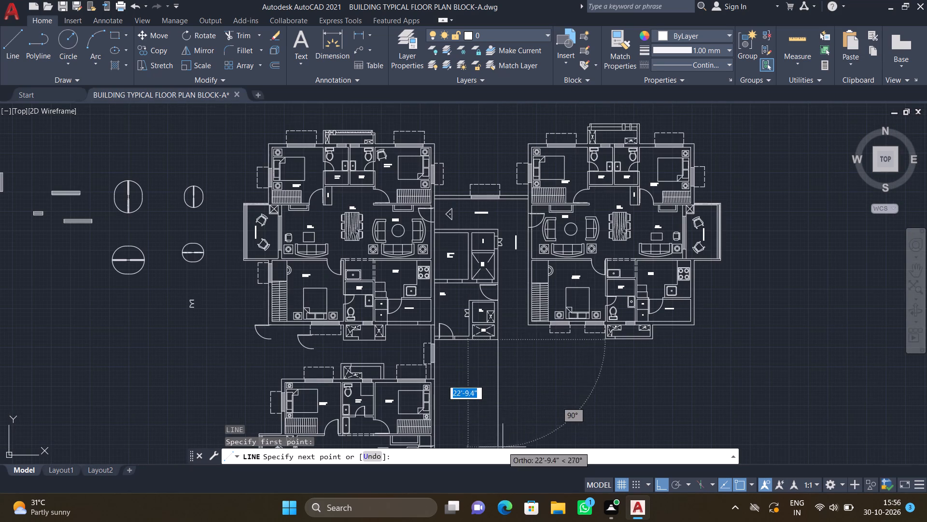
scroll(480, 408, "down", 1)
middle_click_drag(475, 401, 469, 365)
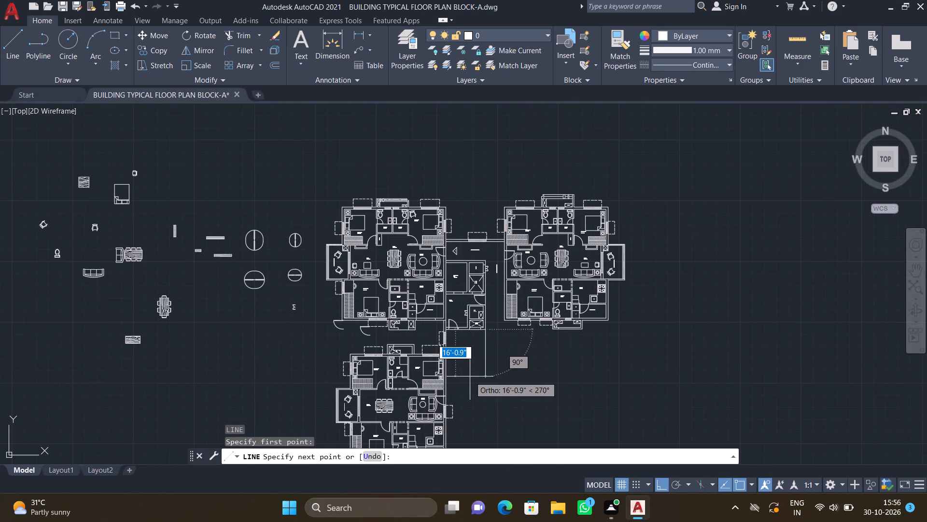
scroll(470, 377, "up", 3)
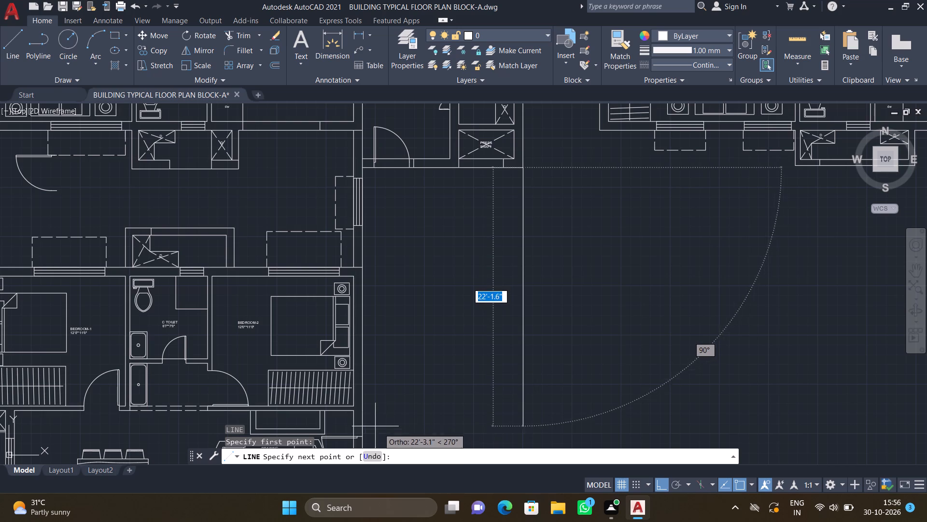
scroll(366, 404, "up", 2)
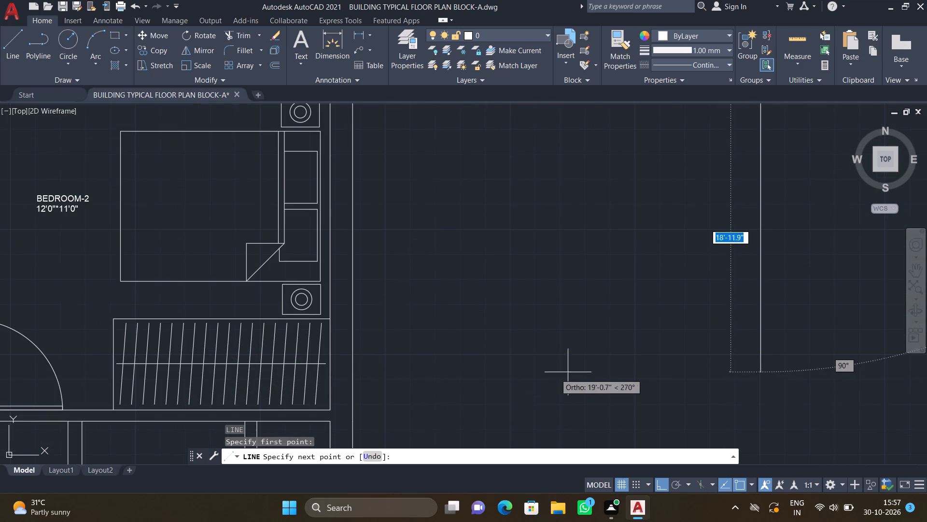
scroll(643, 391, "down", 2)
middle_click_drag(646, 406, 563, 350)
scroll(608, 347, "up", 1)
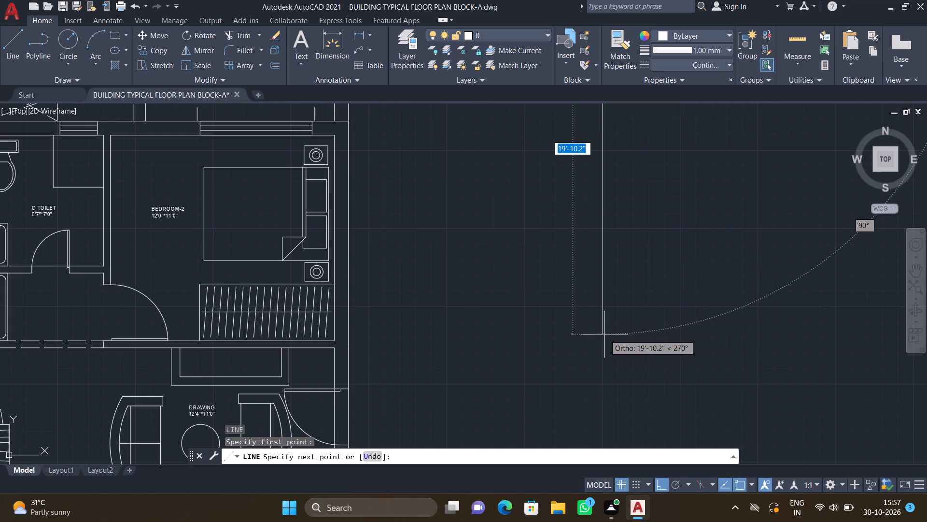
left_click(604, 334)
scroll(342, 350, "up", 2)
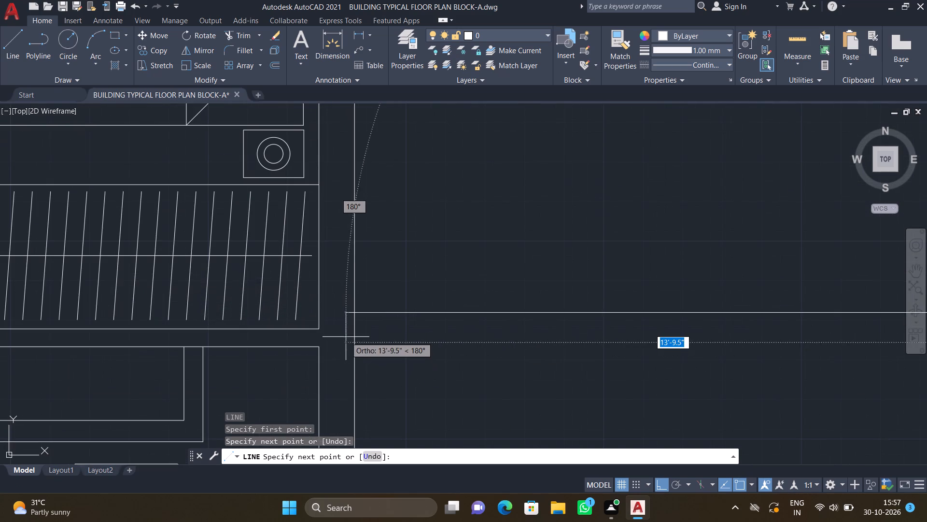
left_click(351, 316)
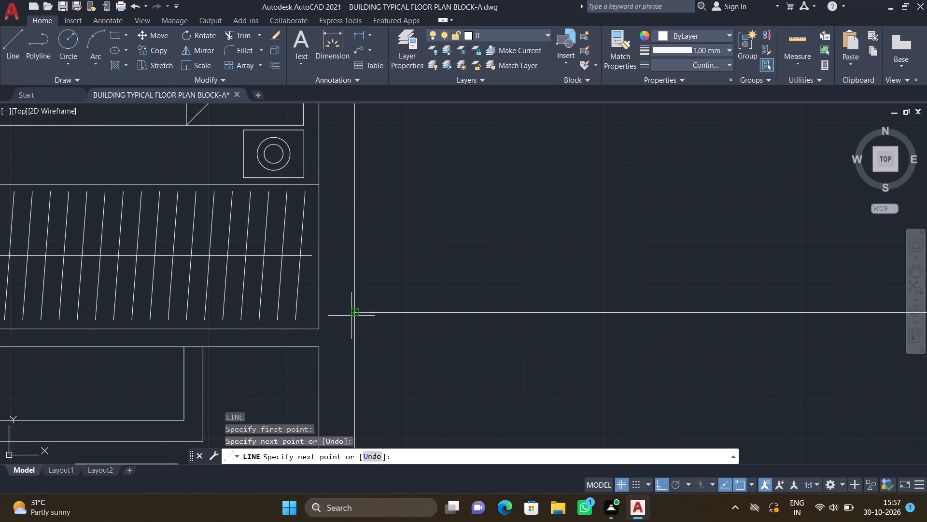
key("Return")
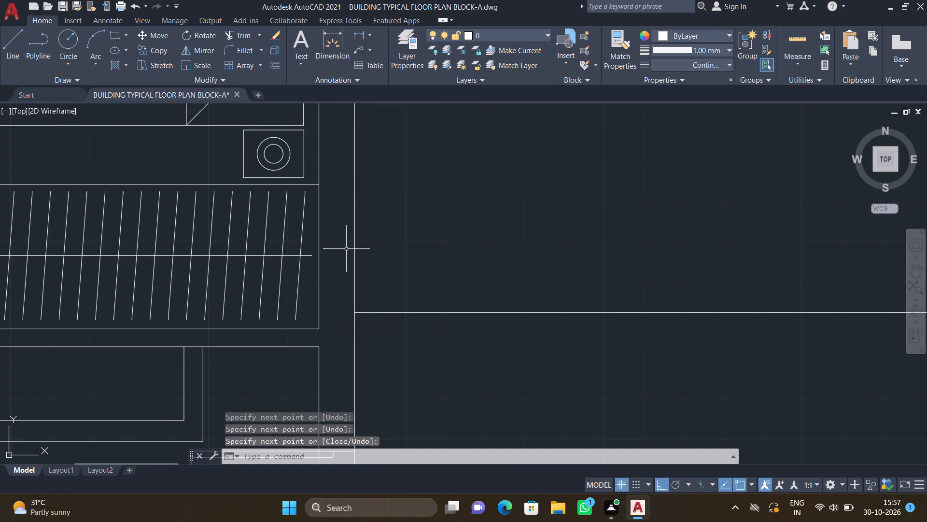
Offset the bottom line of the new enclosure below the lobby 9" inward to form the wall thickness.
scroll(436, 319, "down", 3)
middle_click(516, 366)
scroll(507, 328, "down", 2)
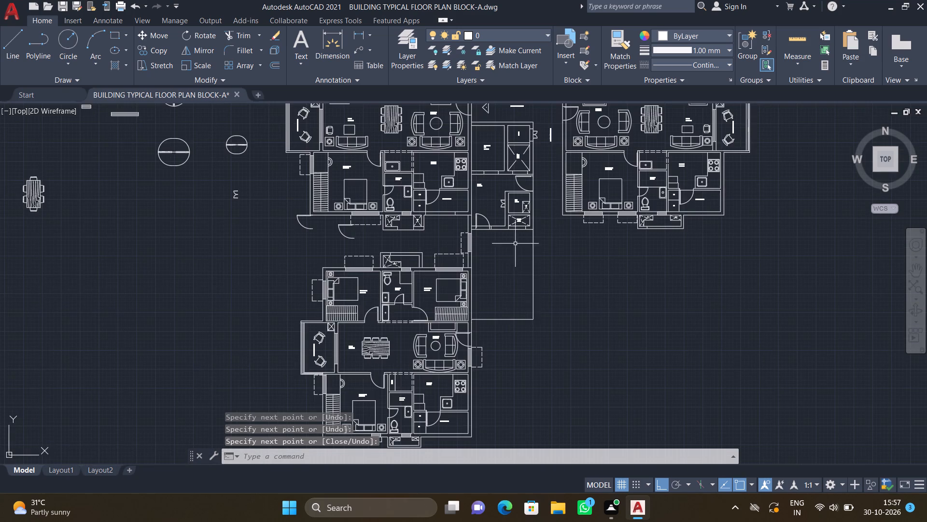
middle_click_drag(513, 260, 525, 319)
scroll(505, 396, "up", 2)
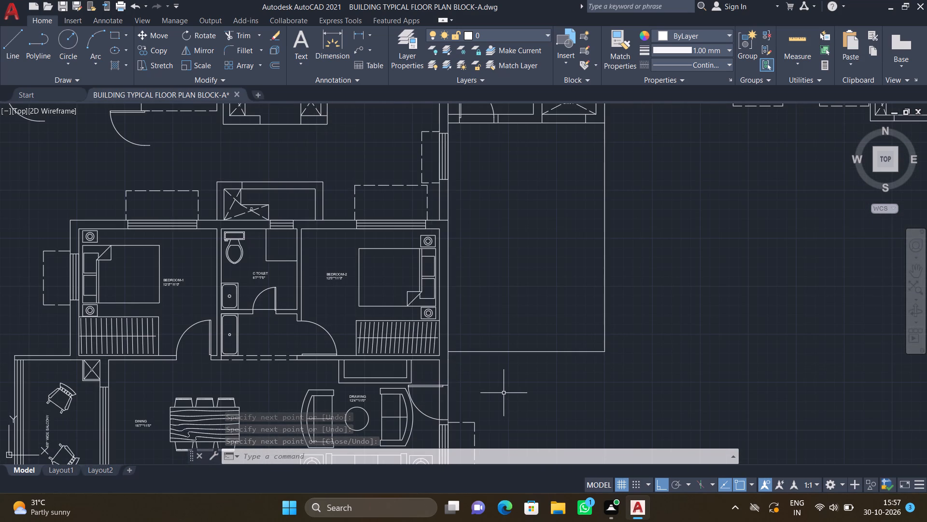
key("o")
key("Return")
key("9")
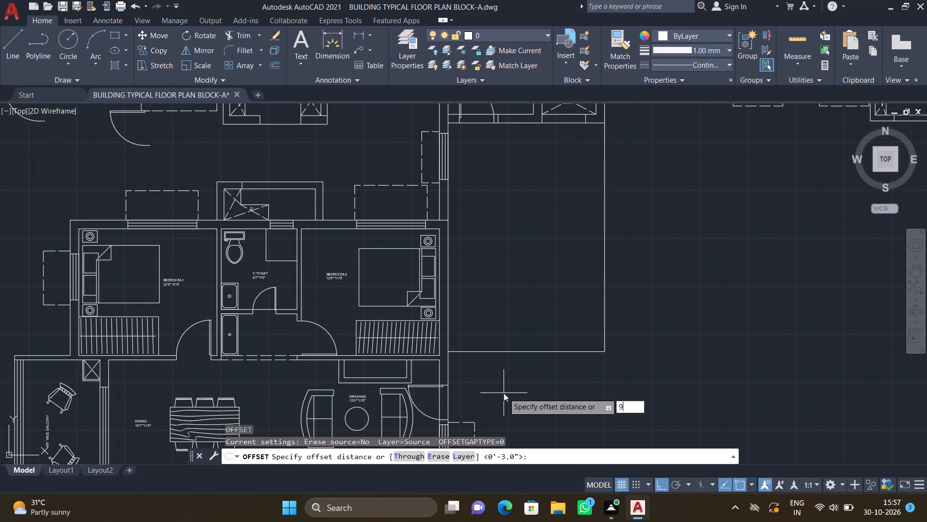
key("shift+quotedbl")
key("Return")
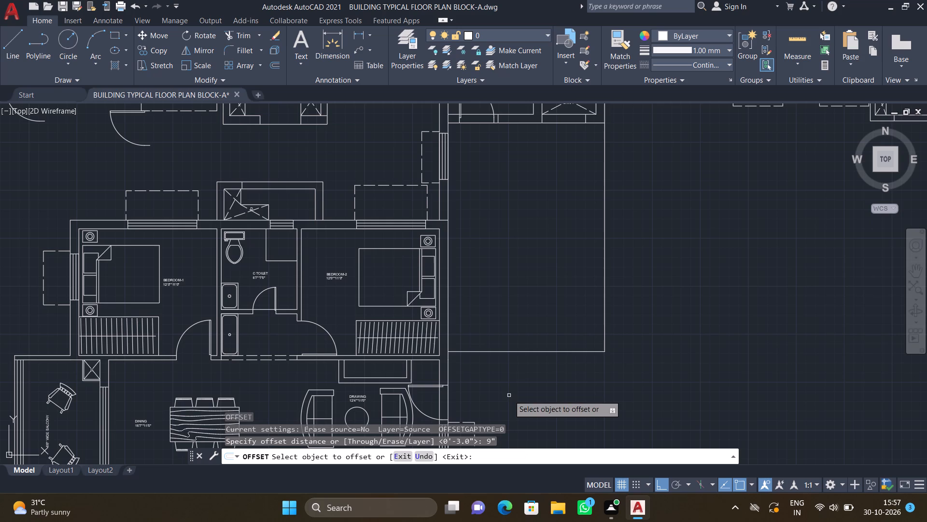
left_click(526, 352)
left_click(525, 315)
key("Return")
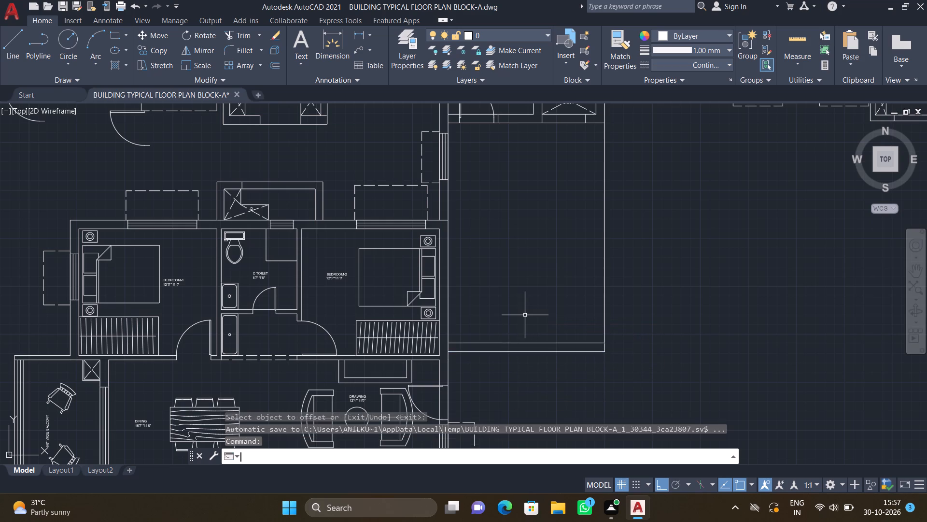
Offset the long vertical line of the enclosure below the lobby 9" inward to form its outer side wall.
scroll(525, 321, "down", 3)
scroll(548, 286, "up", 2)
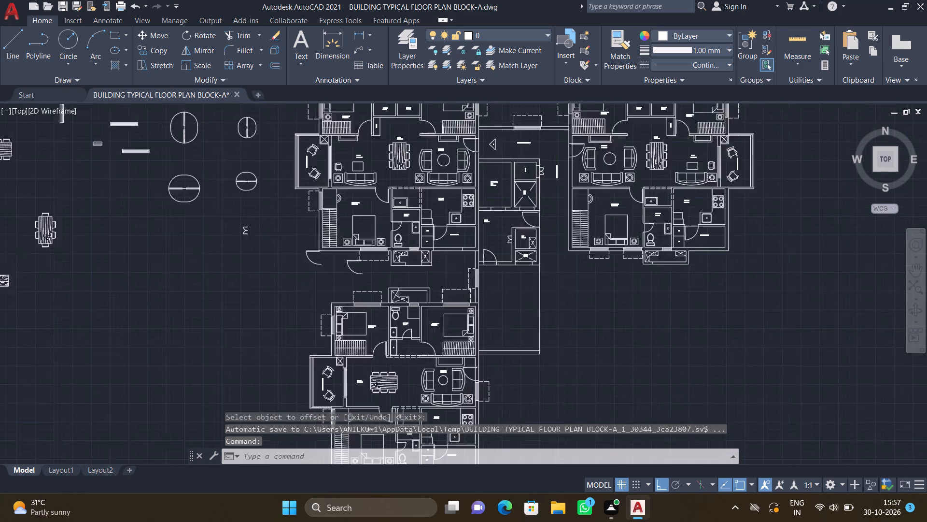
scroll(516, 282, "up", 2)
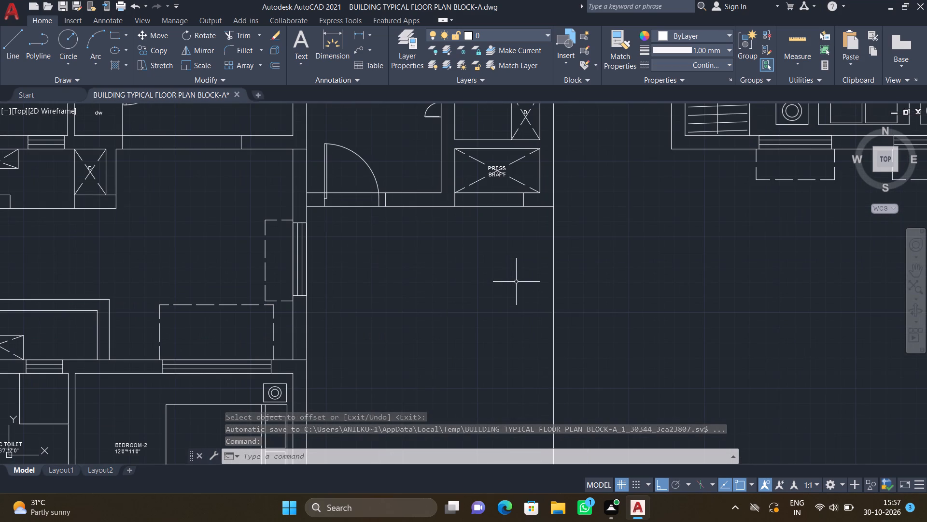
scroll(524, 293, "down", 1)
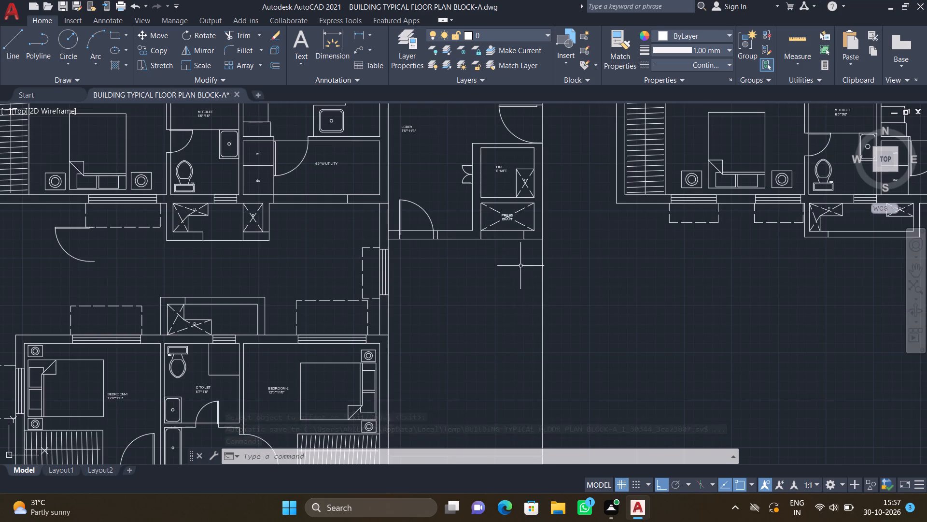
middle_click_drag(503, 336, 501, 250)
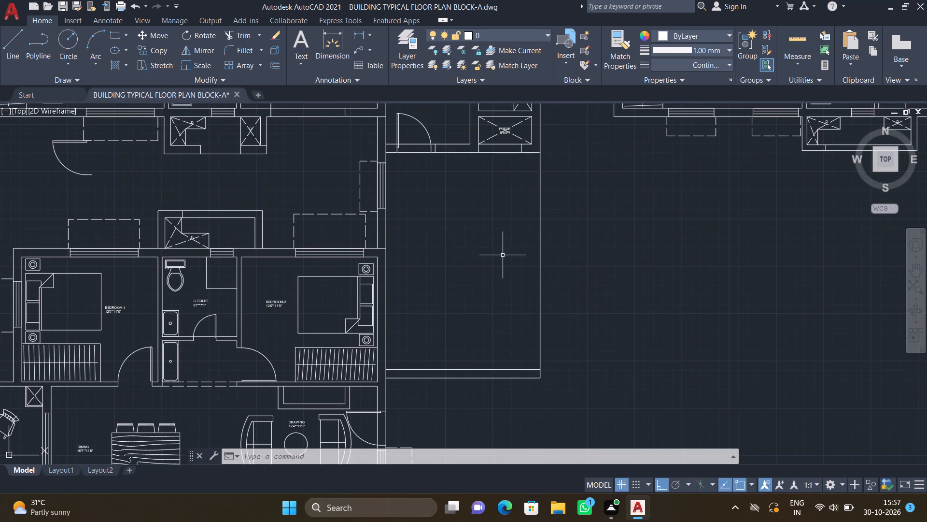
key("o")
key("Return")
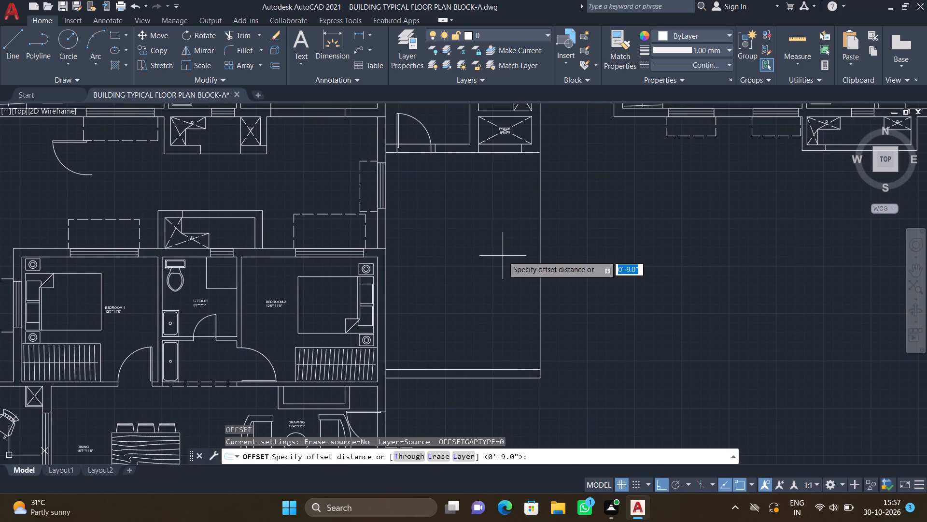
key("9")
key("shift+quotedbl")
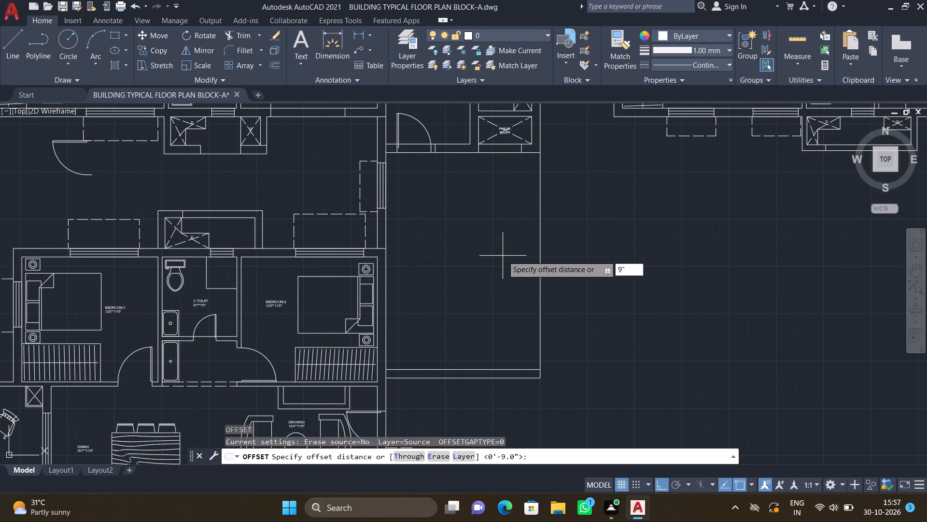
key("Return")
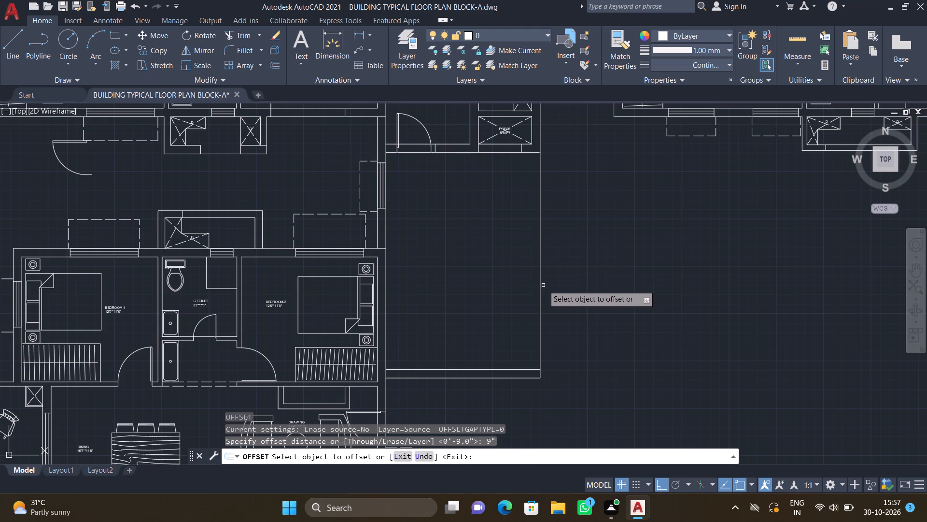
left_click(540, 281)
left_click(503, 278)
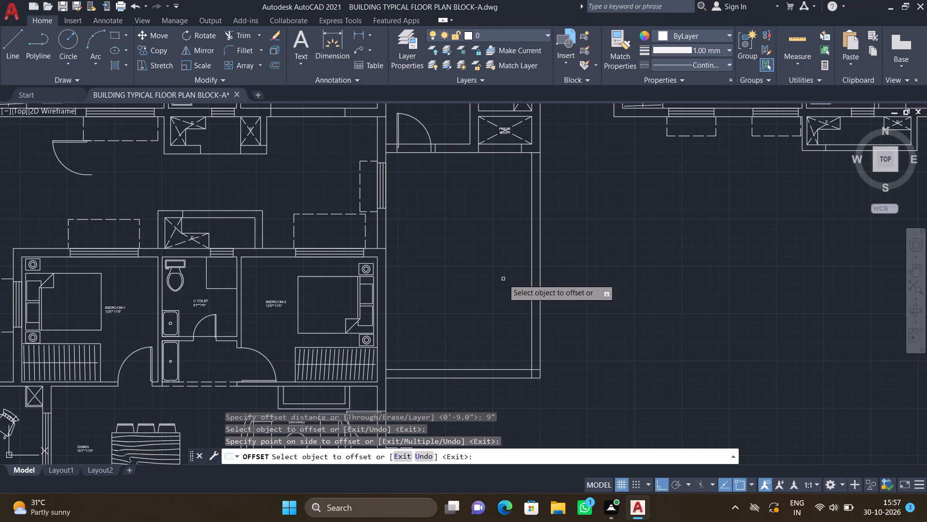
key("Return")
scroll(502, 283, "down", 1)
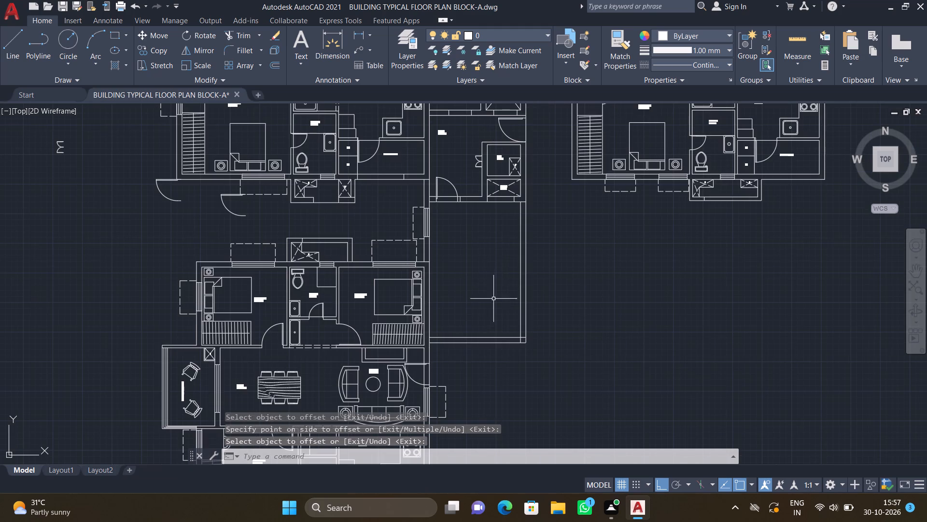
Trim the overlapping inner wall lines at the enclosure's bottom outer corner to leave a clean wall corner.
scroll(518, 344, "up", 2)
key("t")
key("r")
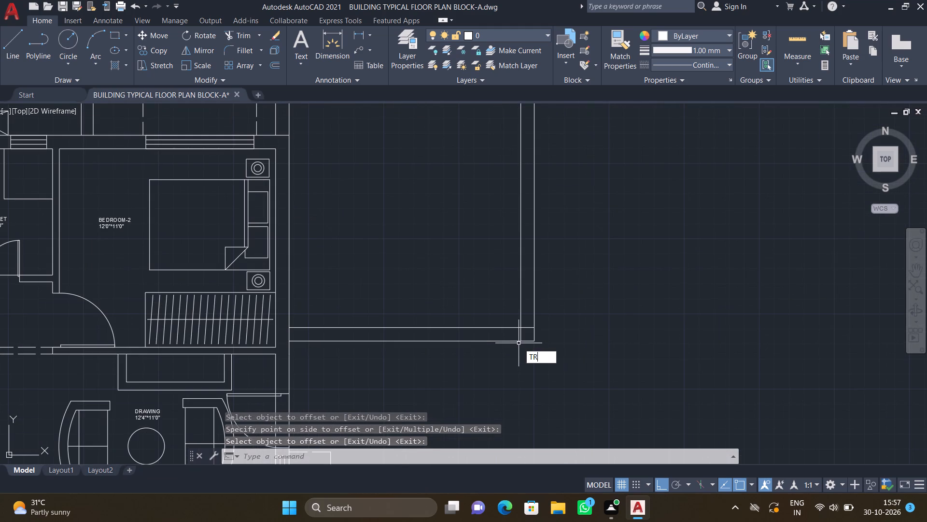
key("Return")
scroll(519, 343, "up", 2)
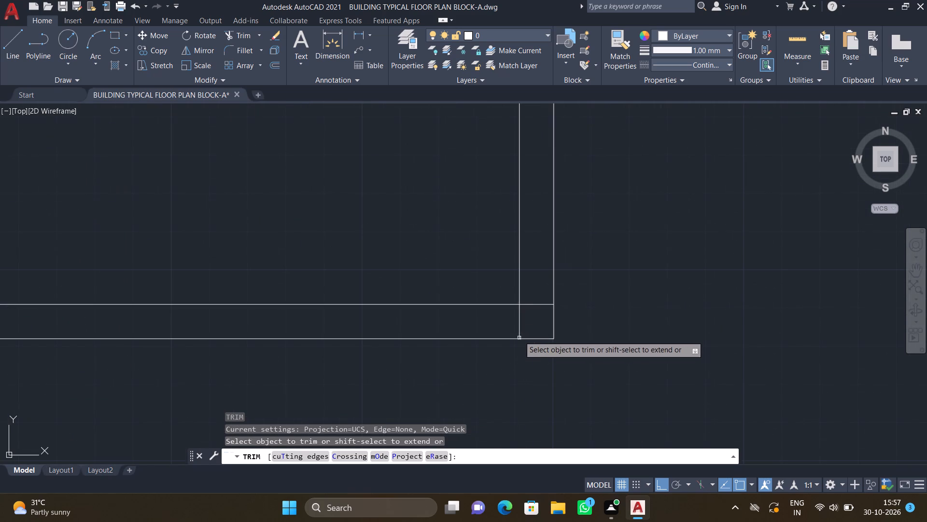
left_click(518, 321)
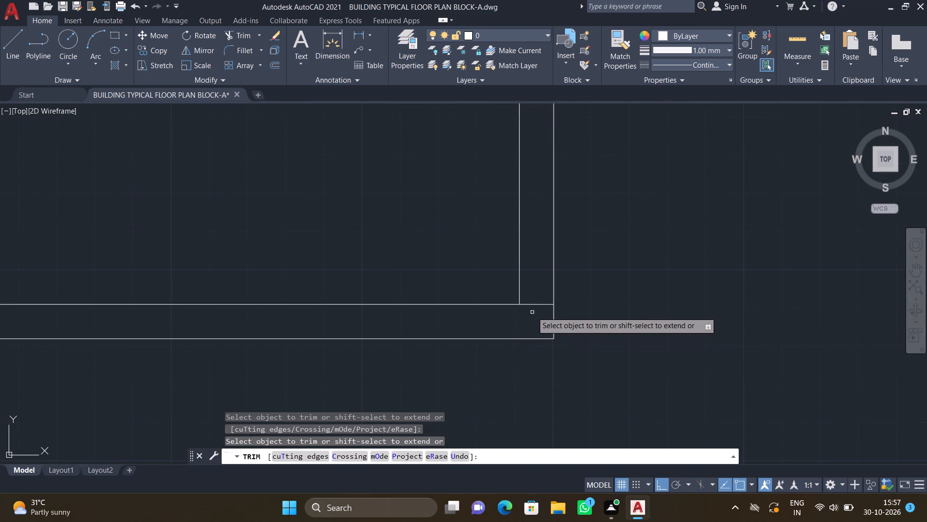
left_click(534, 305)
key("Return")
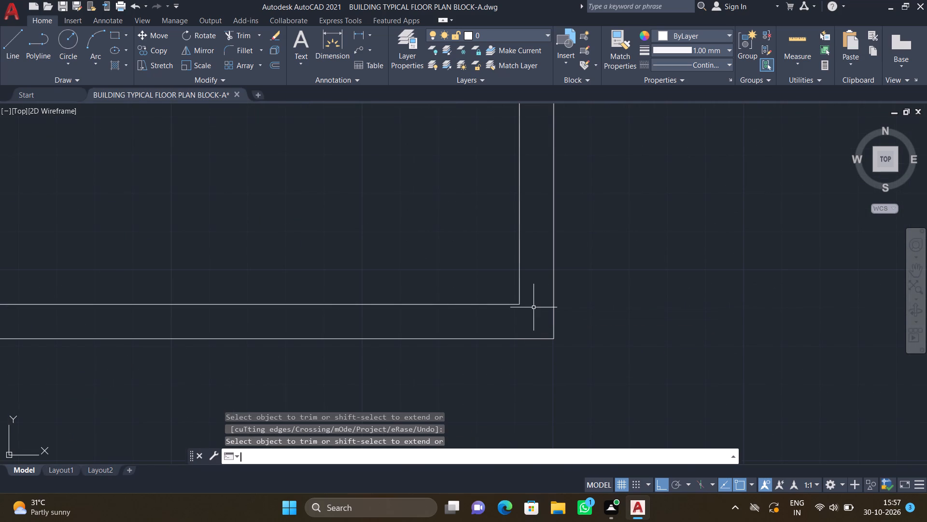
Erase the stray short line across the wall beside the swing end of the lobby's lower door.
scroll(510, 327, "down", 3)
middle_click_drag(405, 259, 449, 341)
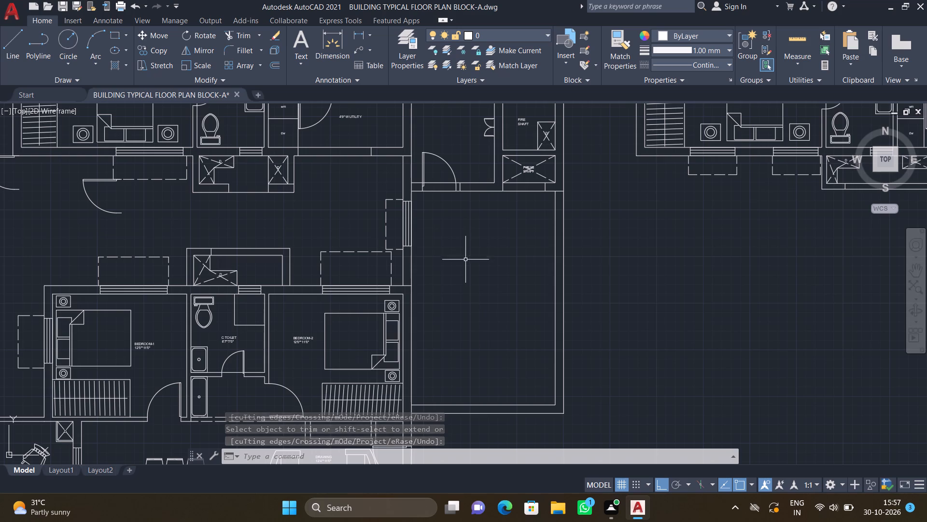
scroll(461, 249, "down", 1)
middle_click_drag(463, 290, 467, 380)
scroll(465, 301, "up", 3)
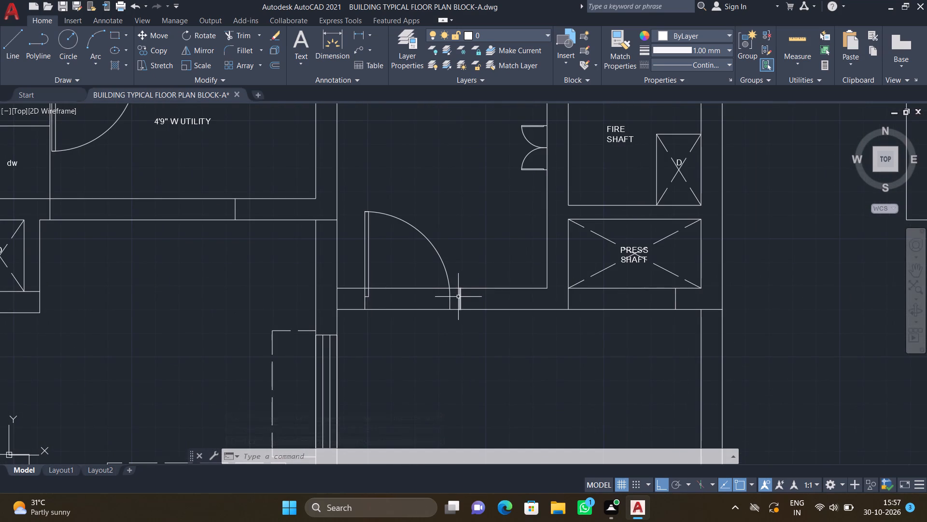
scroll(461, 302, "up", 1)
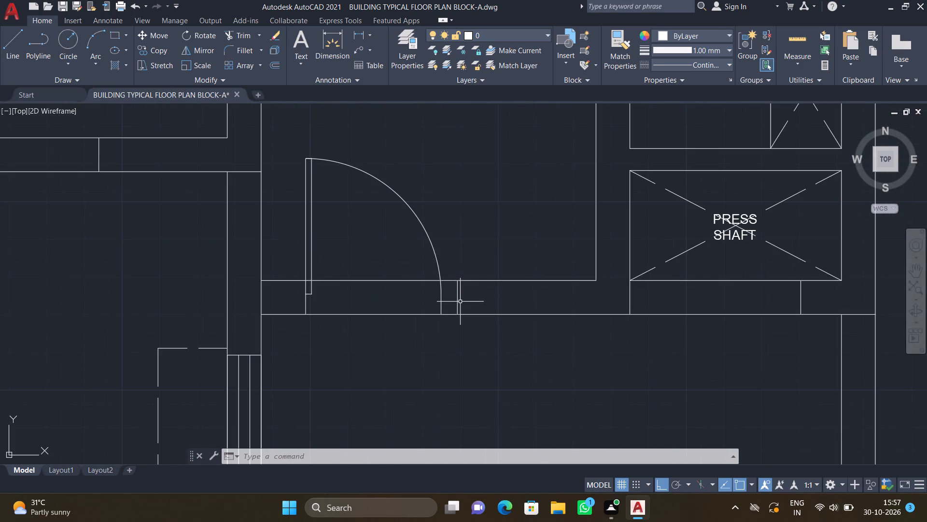
left_click(457, 298)
key("Delete")
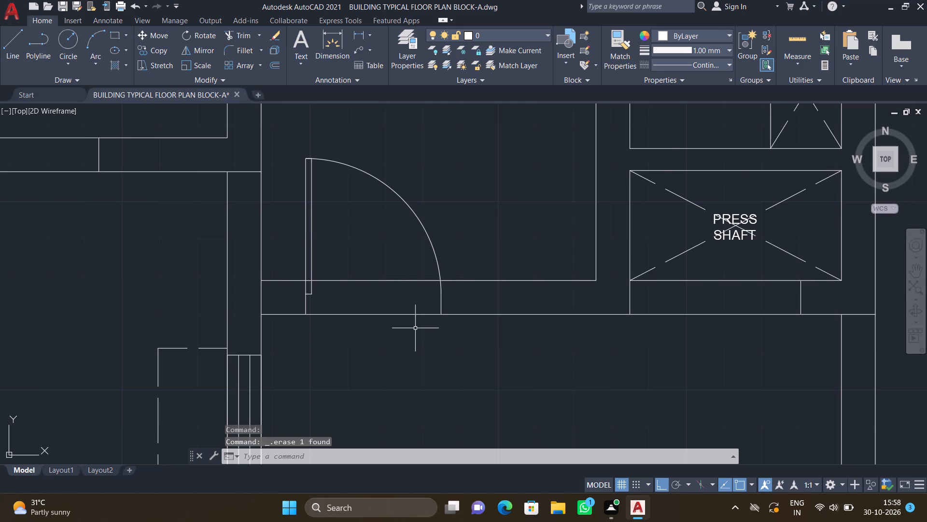
Draw a horizontal line across the enclosure, from the flat's outer wall below its window to the opposite wall's inner face.
scroll(415, 328, "down", 1)
scroll(355, 393, "down", 2)
middle_click_drag(350, 419, 339, 350)
scroll(342, 356, "down", 2)
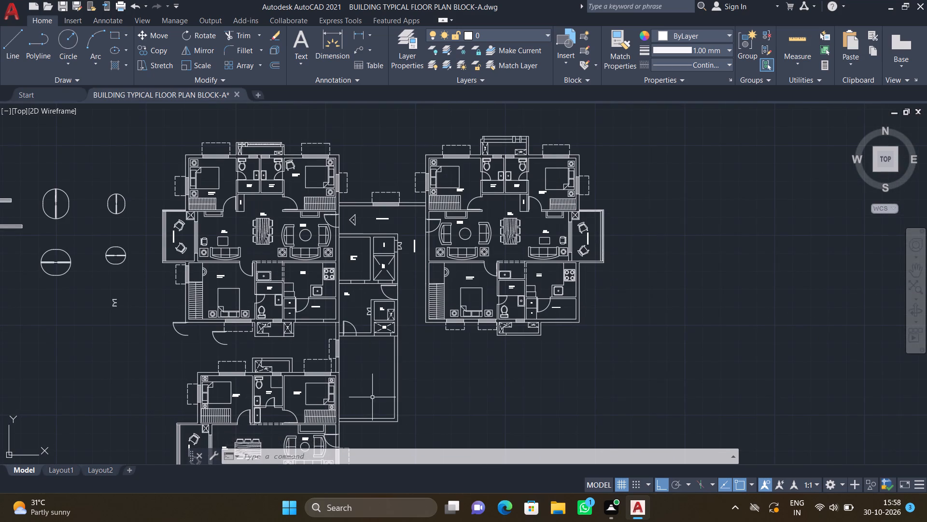
middle_click_drag(372, 405, 386, 338)
scroll(380, 296, "up", 3)
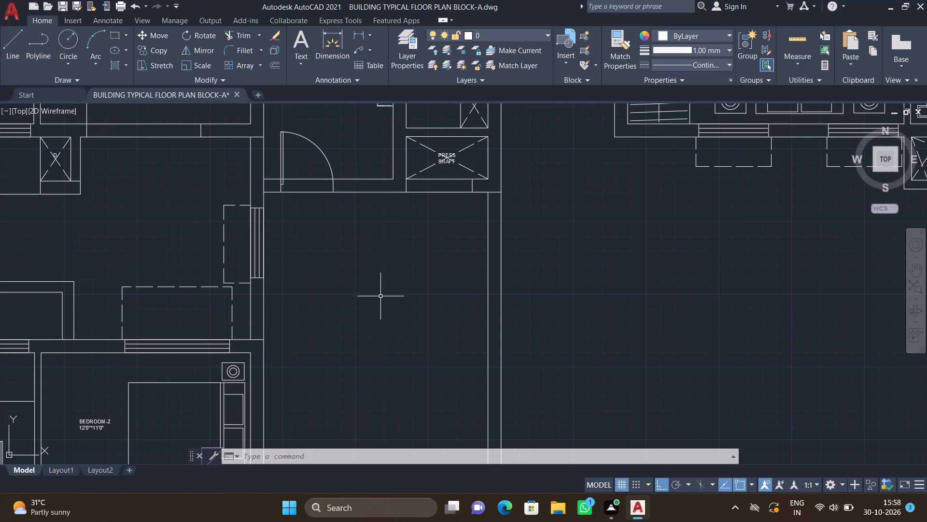
key("l")
key("Return")
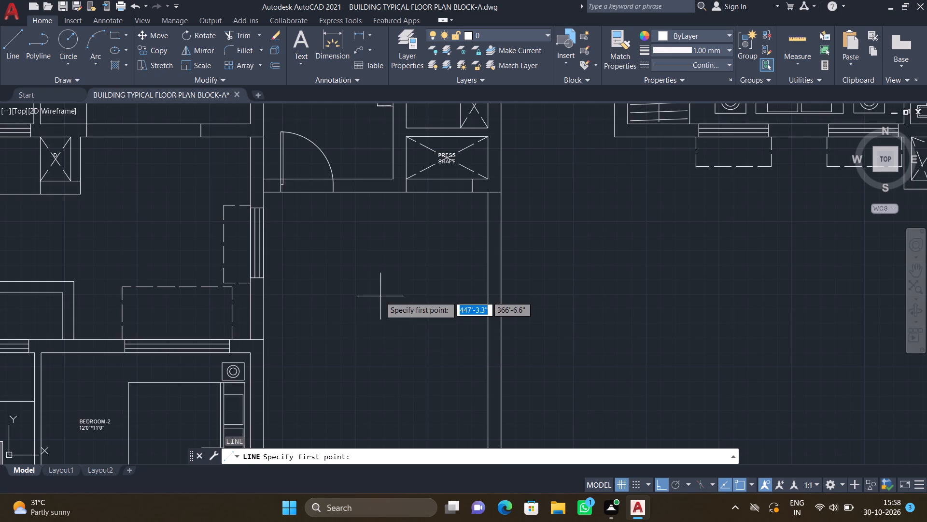
middle_click_drag(339, 328, 413, 307)
scroll(410, 303, "down", 1)
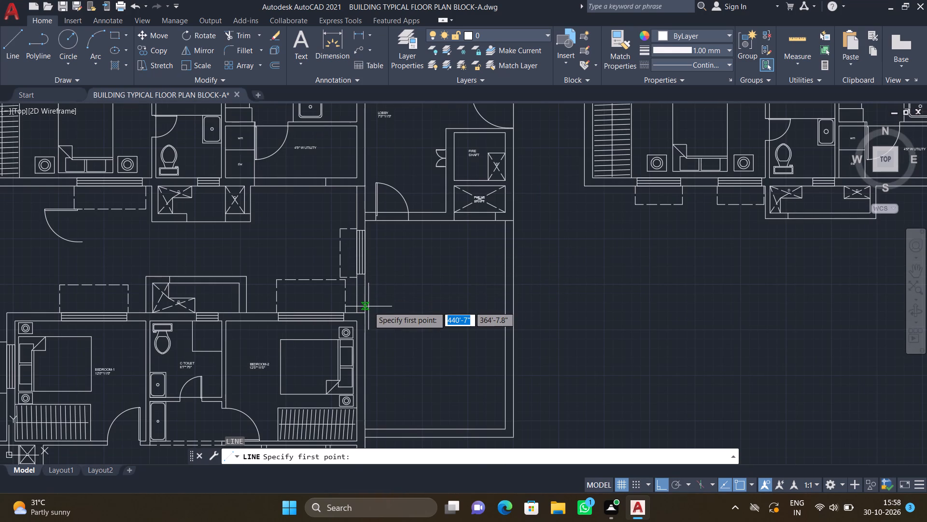
scroll(366, 300, "up", 1)
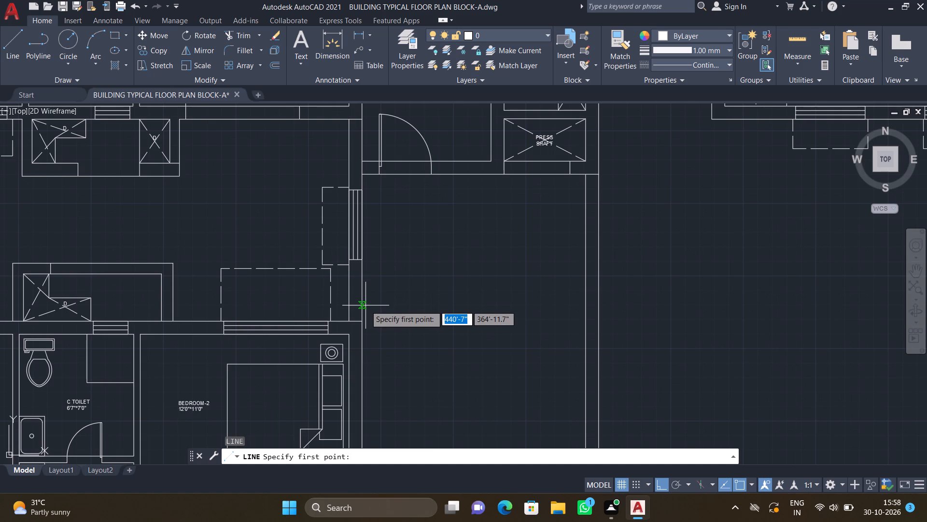
left_click(362, 288)
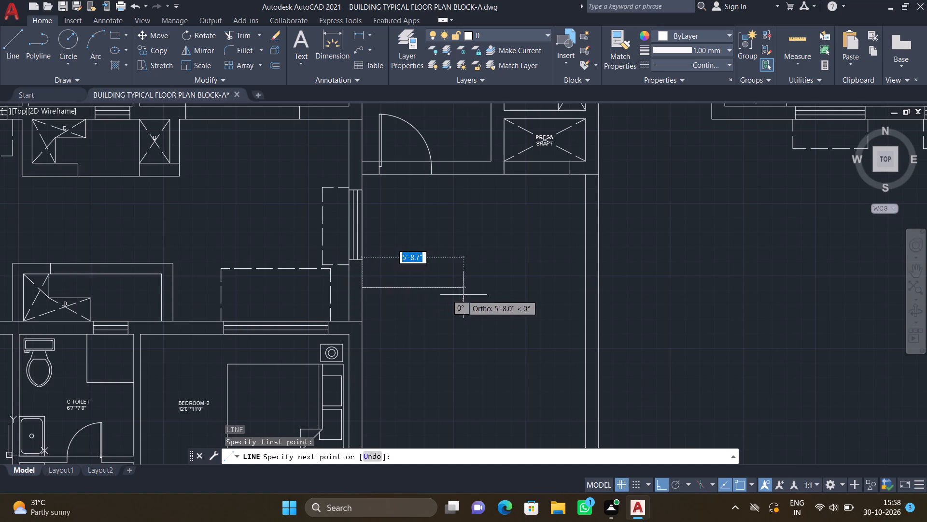
scroll(469, 296, "down", 2)
middle_click_drag(490, 302, 413, 280)
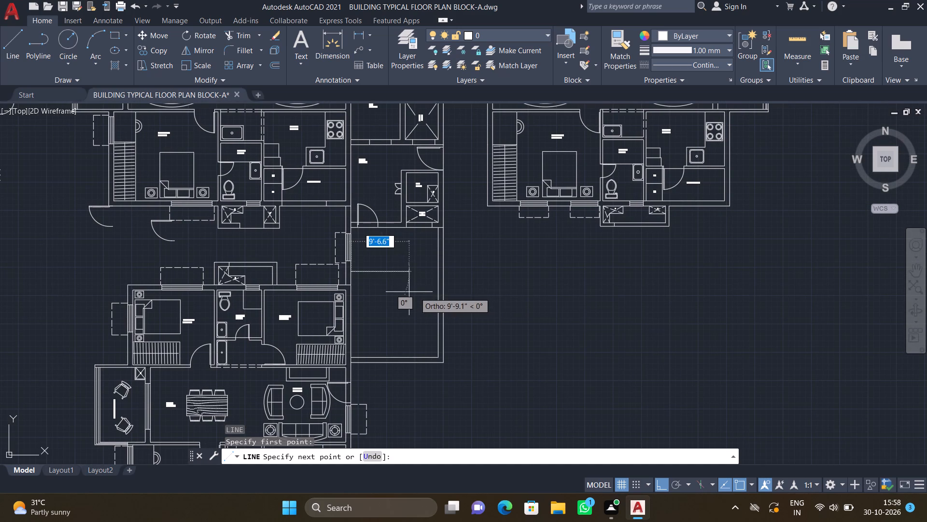
scroll(384, 296, "up", 2)
scroll(491, 238, "up", 1)
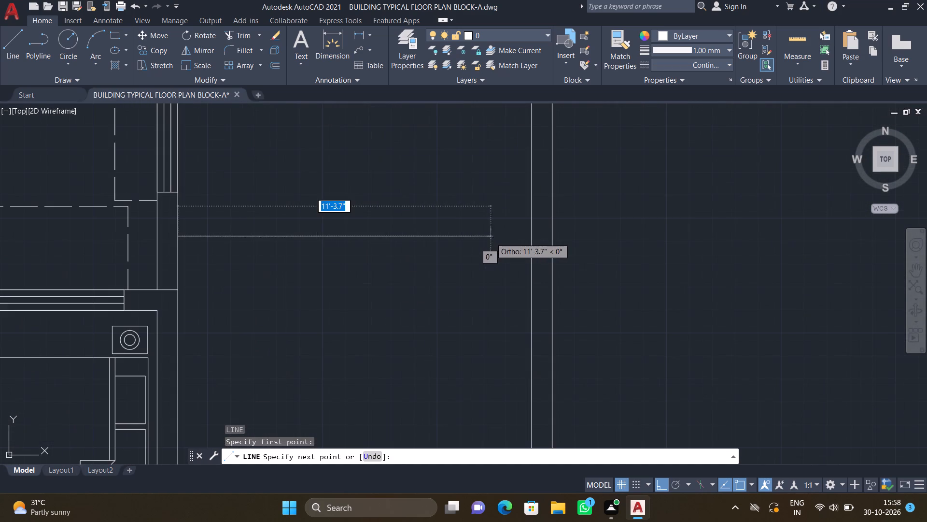
left_click(534, 234)
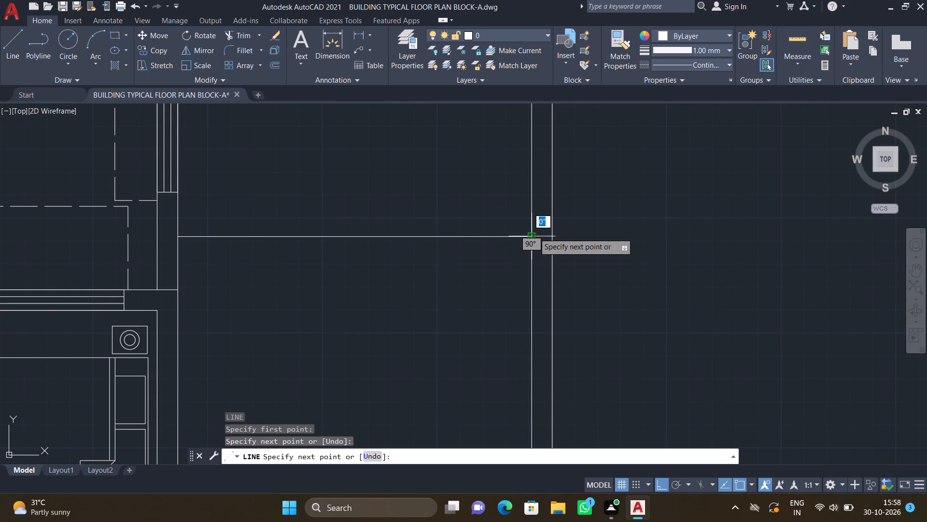
key("Return")
Offset the enclosure's cross line 1' downward three times in succession to form evenly spaced tread lines.
scroll(530, 240, "down", 2)
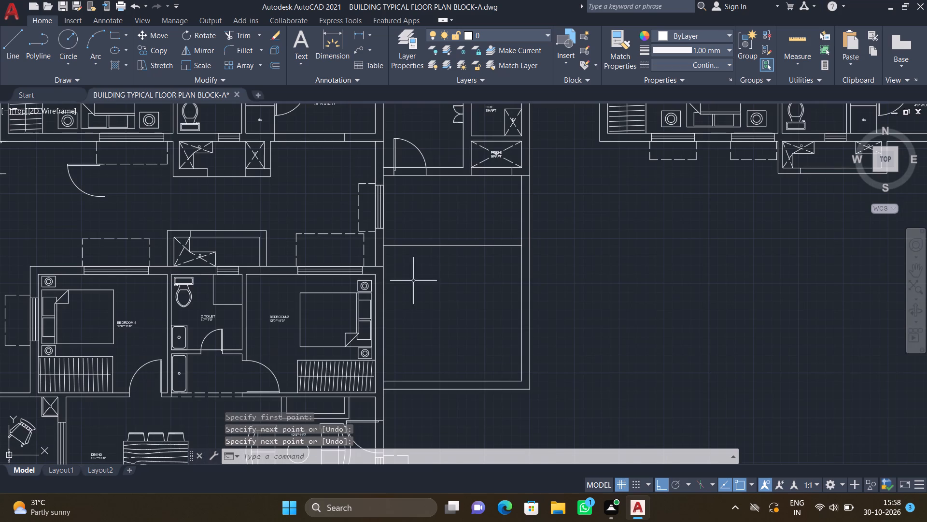
middle_click_drag(444, 298, 380, 240)
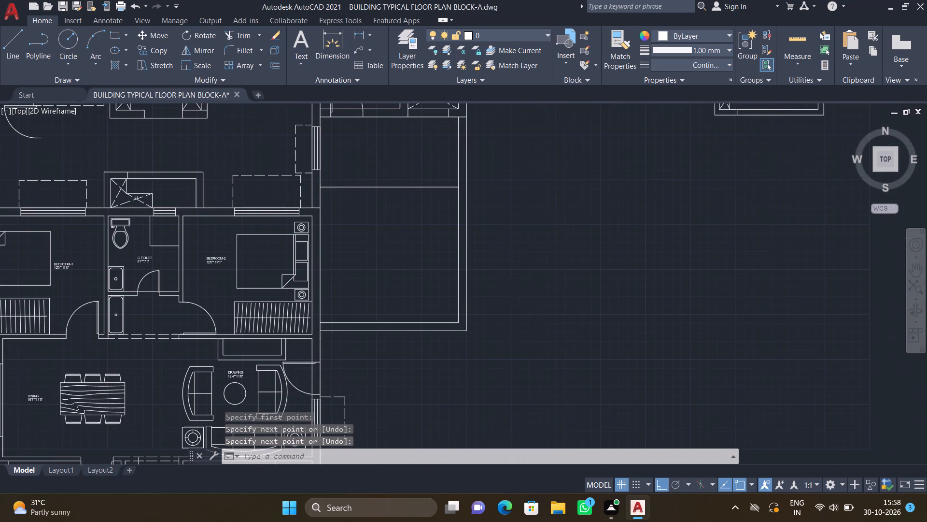
scroll(382, 181, "up", 1)
key("o")
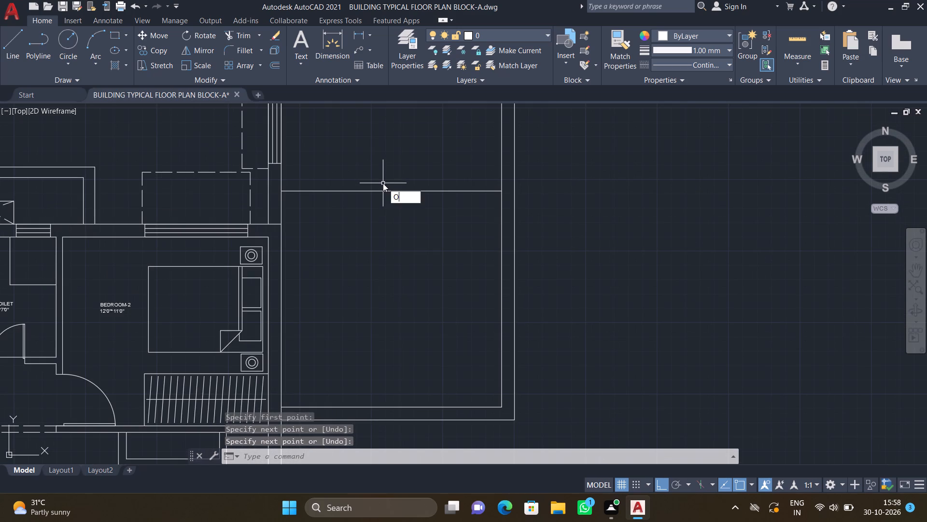
key("Return")
type("1'")
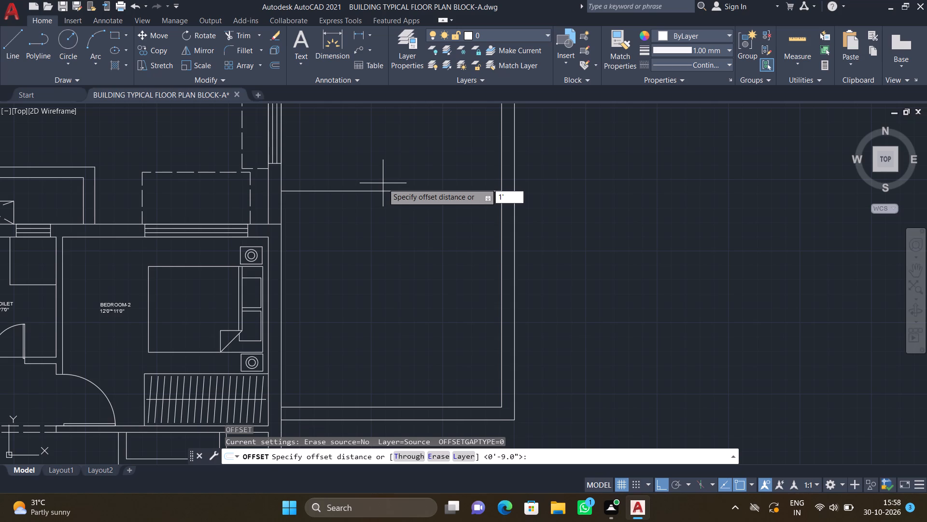
key("Return")
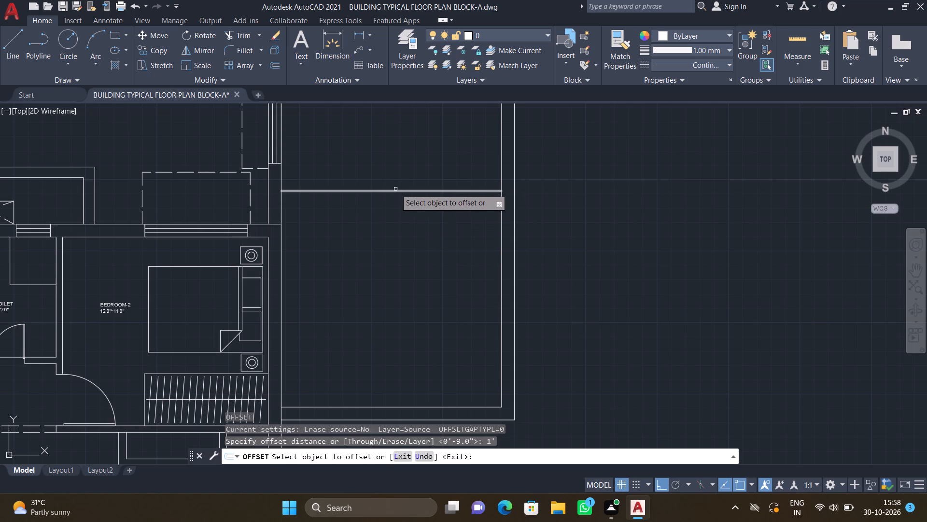
left_click(395, 189)
left_click(396, 191)
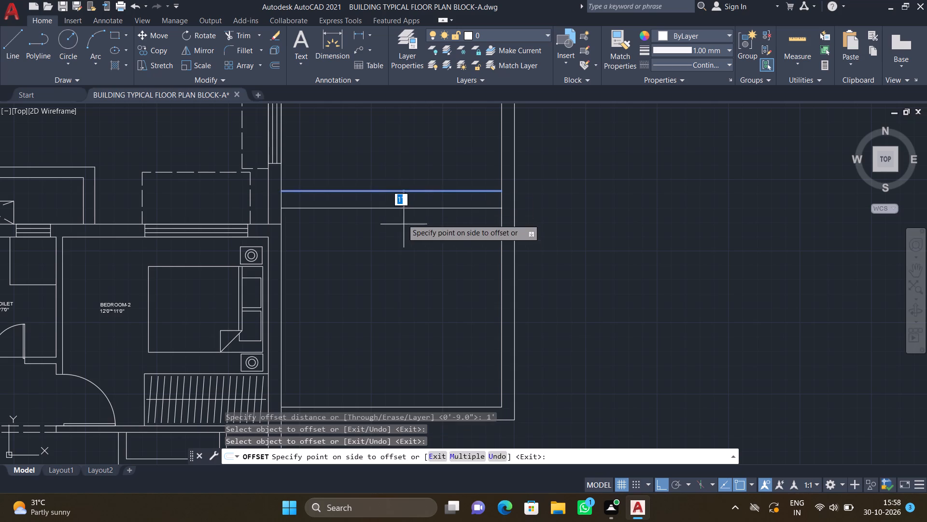
left_click(406, 229)
scroll(406, 228, "down", 2)
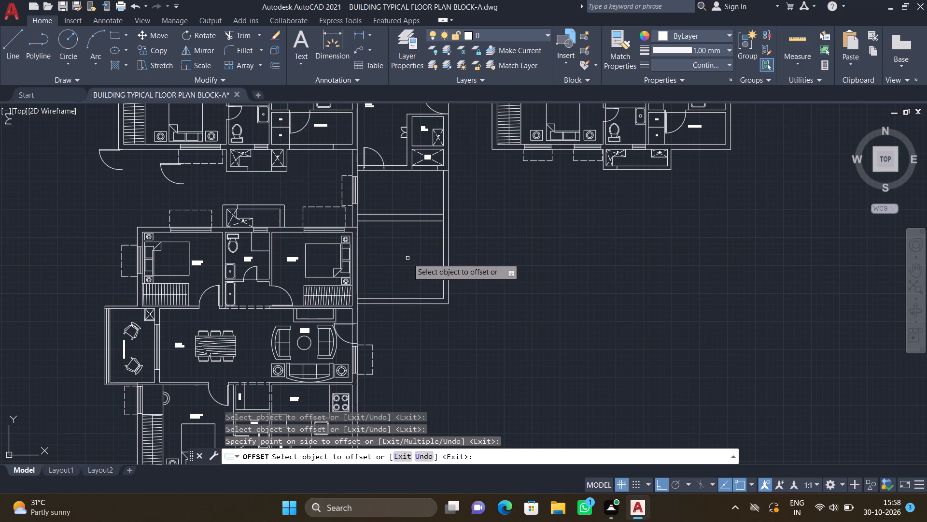
scroll(402, 222, "up", 2)
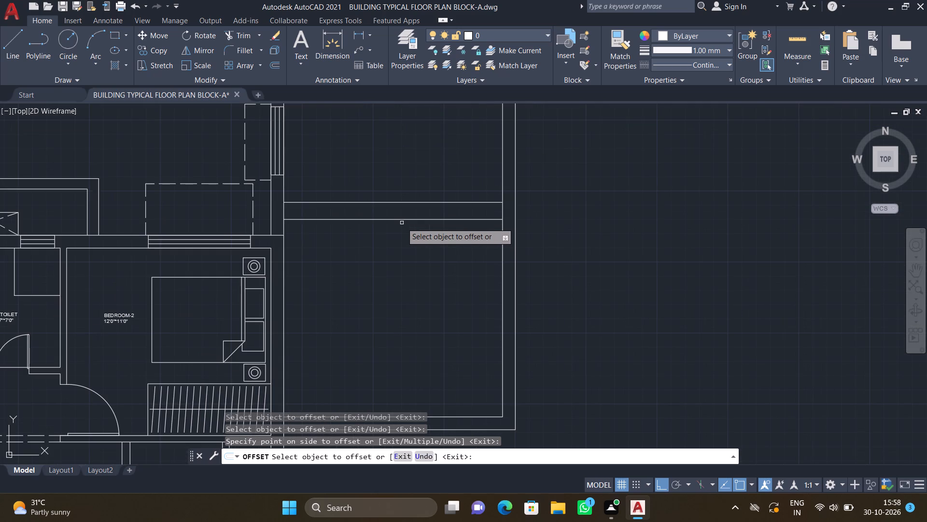
left_click(402, 218)
left_click(410, 255)
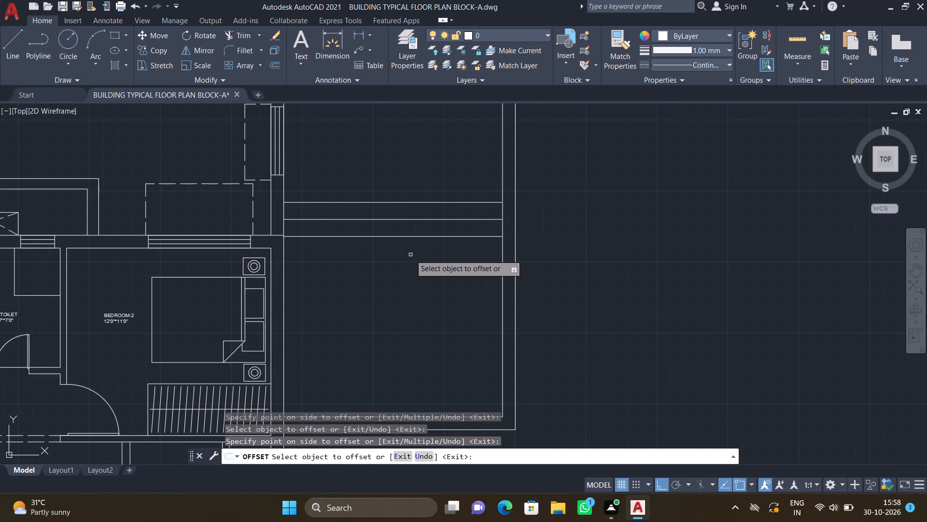
left_click(407, 237)
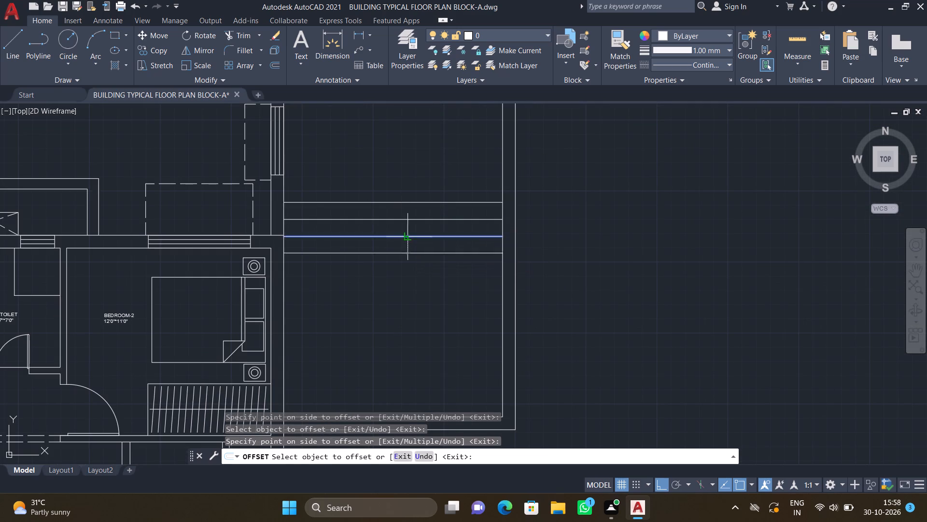
left_click(415, 268)
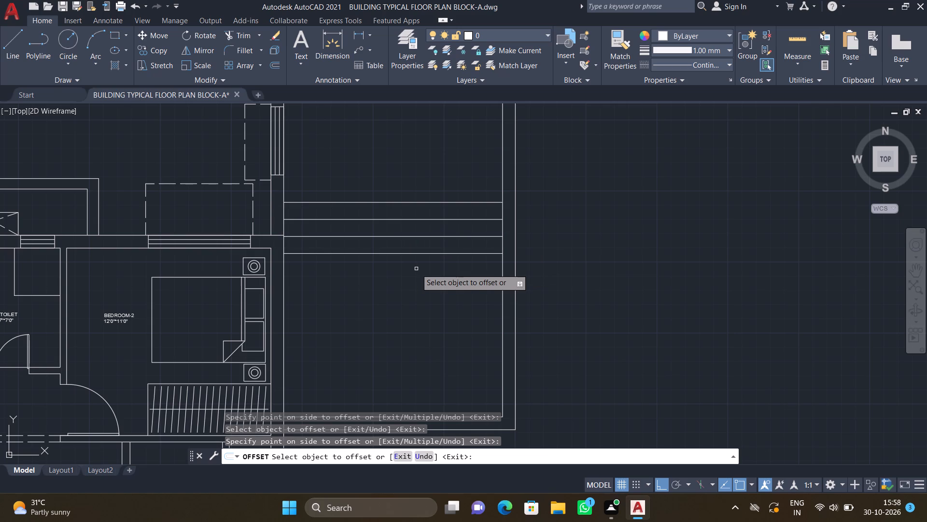
Offset the topmost cross line in the enclosure 1' upward, toward the lobby, to add another tread line.
middle_click_drag(400, 304, 448, 397)
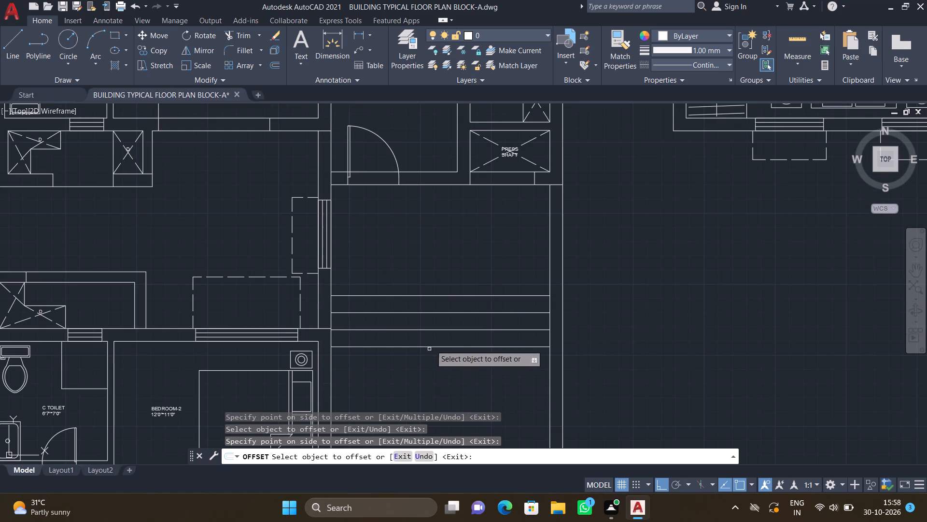
scroll(437, 298, "up", 1)
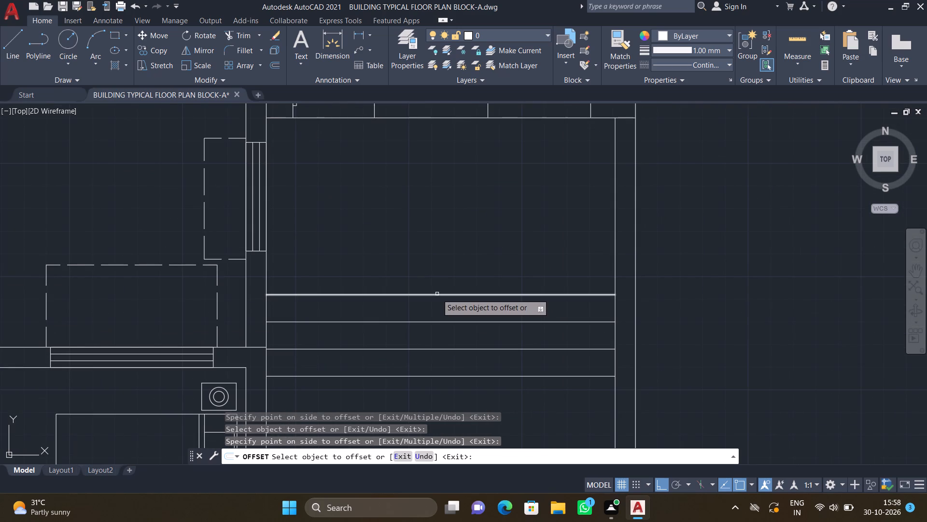
left_click(437, 293)
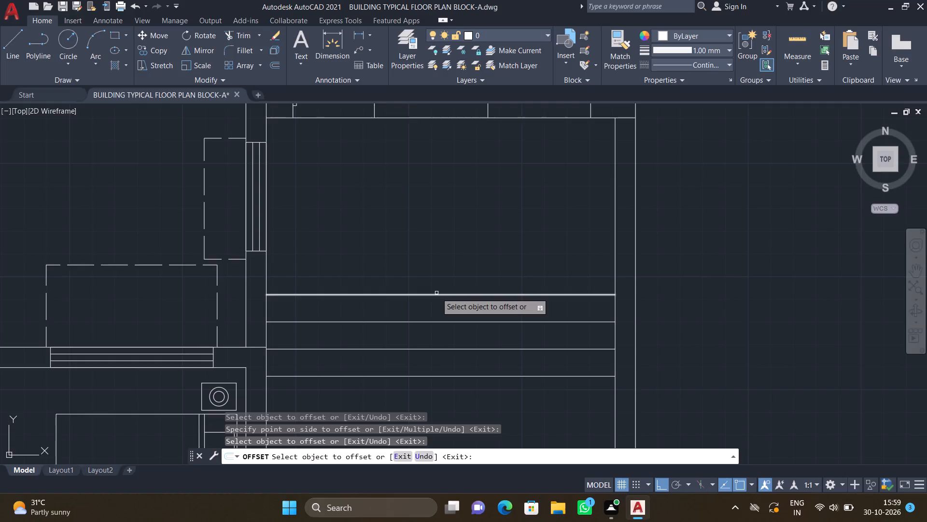
left_click(436, 293)
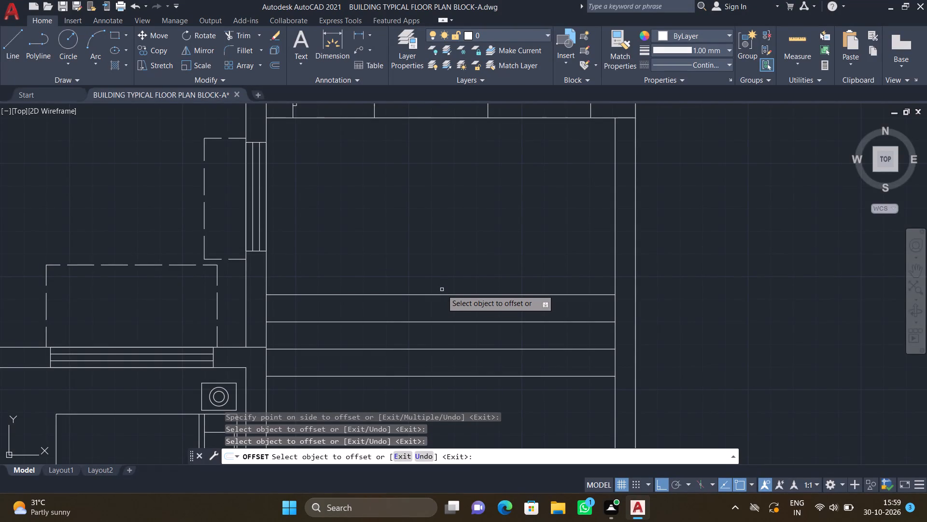
left_click(444, 293)
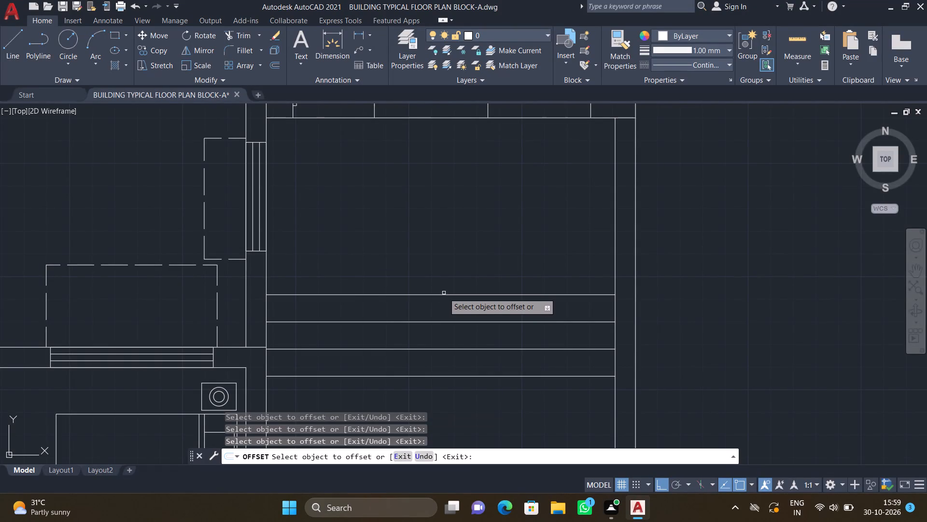
left_click(447, 295)
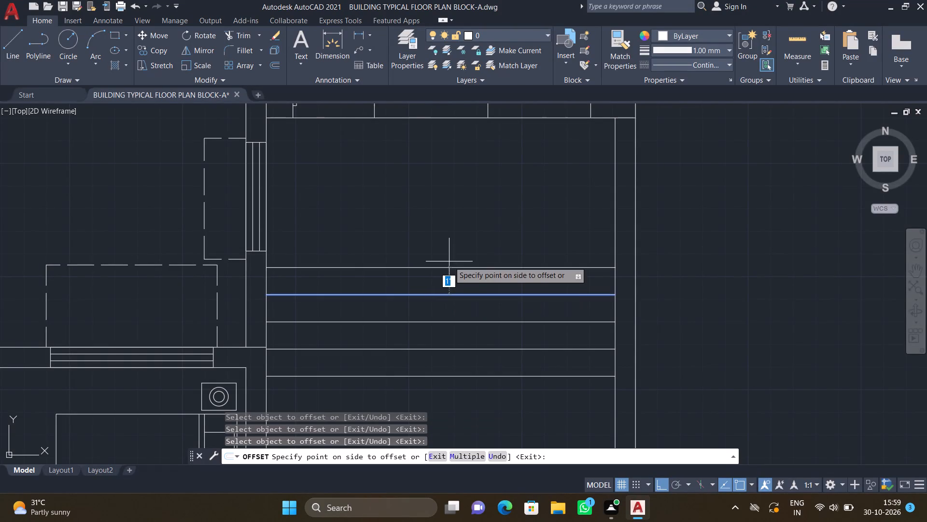
left_click(449, 261)
scroll(447, 287, "down", 2)
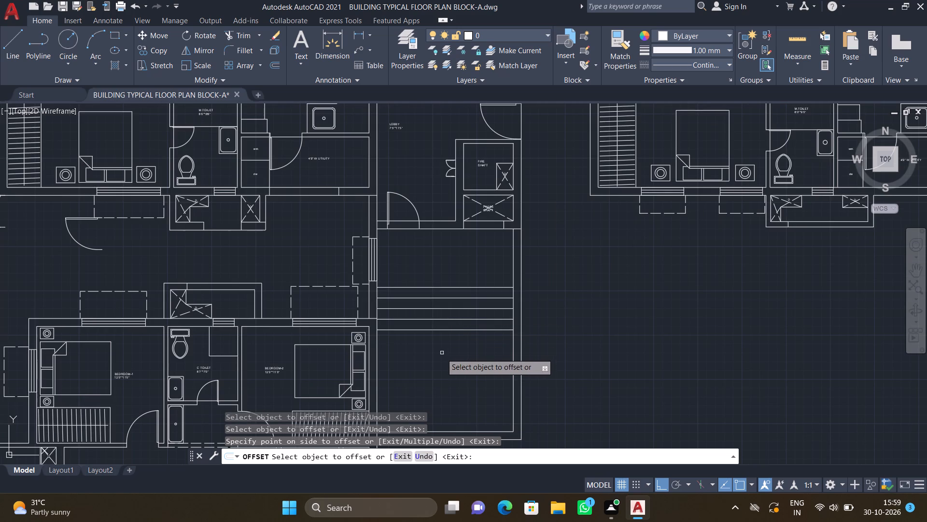
Offset the lowest tread line in the enclosure 1' downward four times in succession, each time from the newest line.
middle_click_drag(414, 359, 403, 319)
scroll(450, 285, "up", 1)
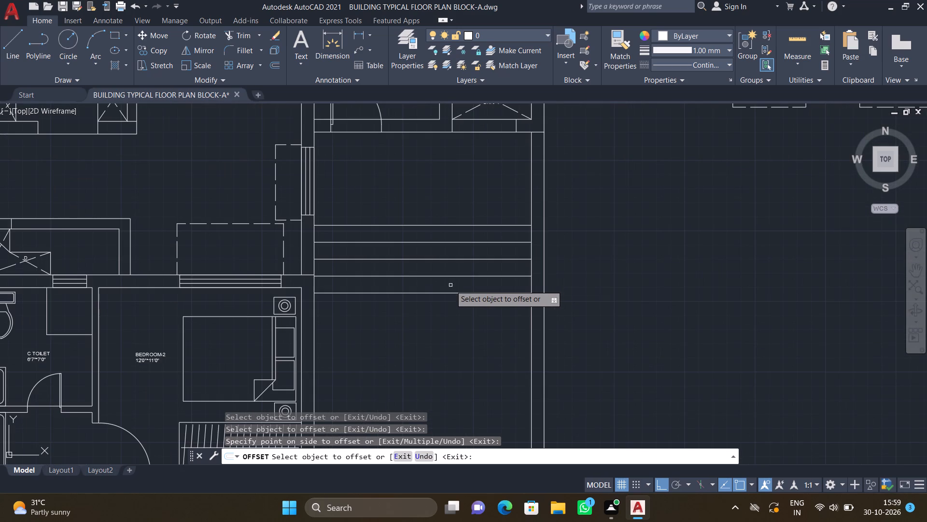
left_click(442, 292)
left_click(443, 356)
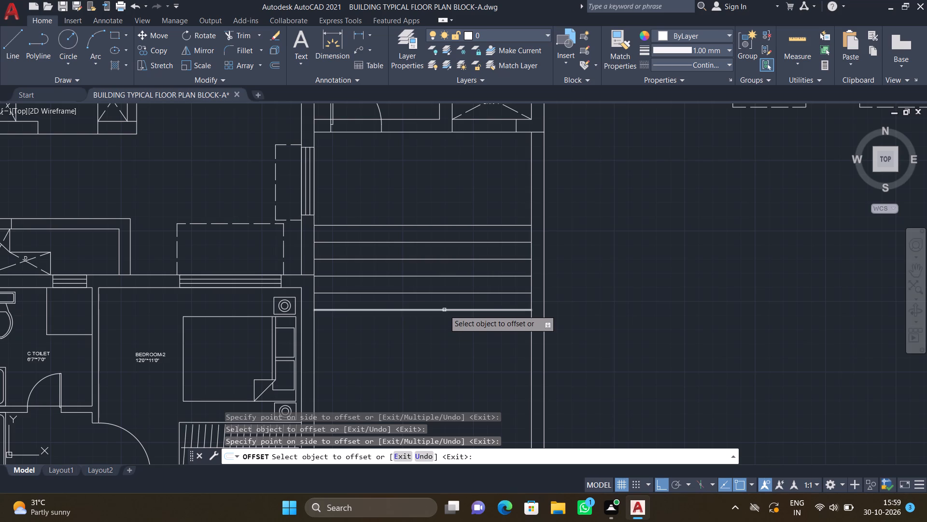
left_click(444, 310)
left_click(445, 358)
scroll(440, 366, "down", 1)
middle_click_drag(435, 361, 430, 273)
scroll(434, 277, "down", 1)
scroll(432, 263, "up", 2)
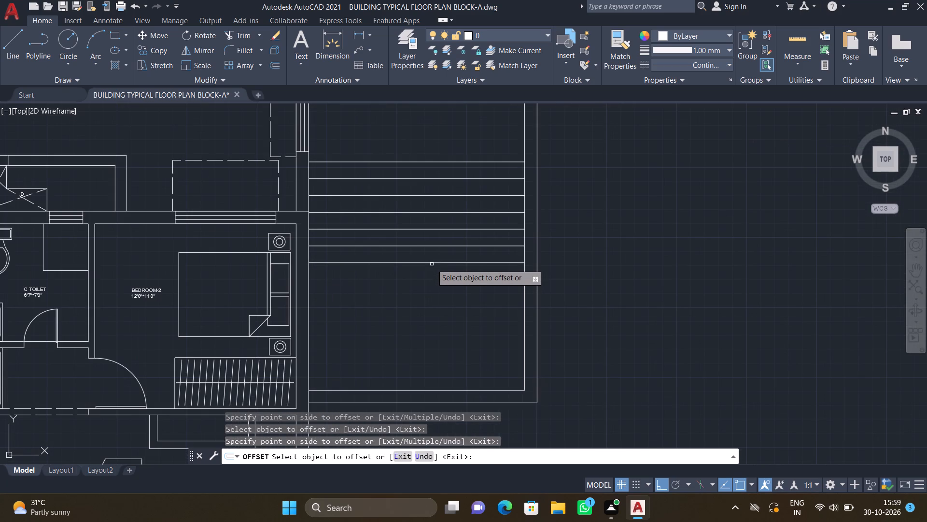
left_click(432, 263)
left_click(435, 304)
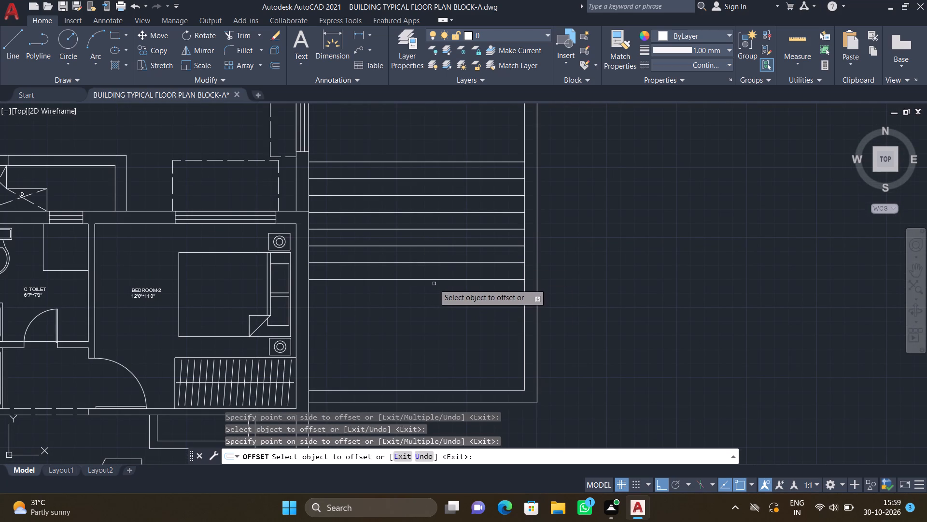
left_click(432, 280)
left_click(441, 305)
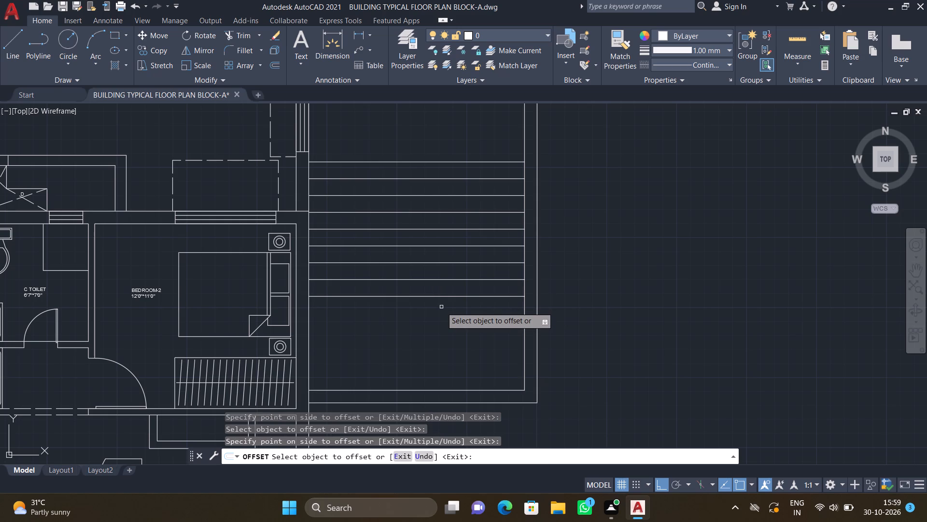
scroll(476, 298, "up", 1)
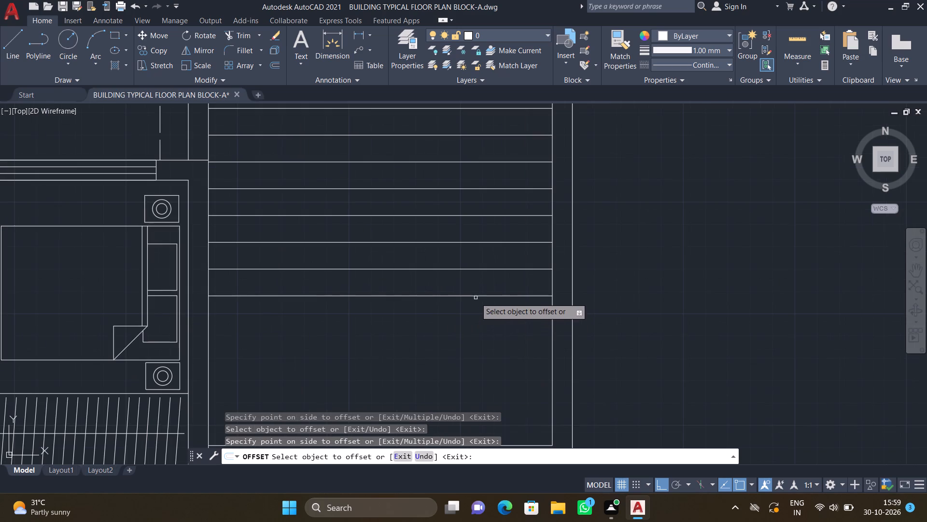
middle_click_drag(478, 354, 471, 286)
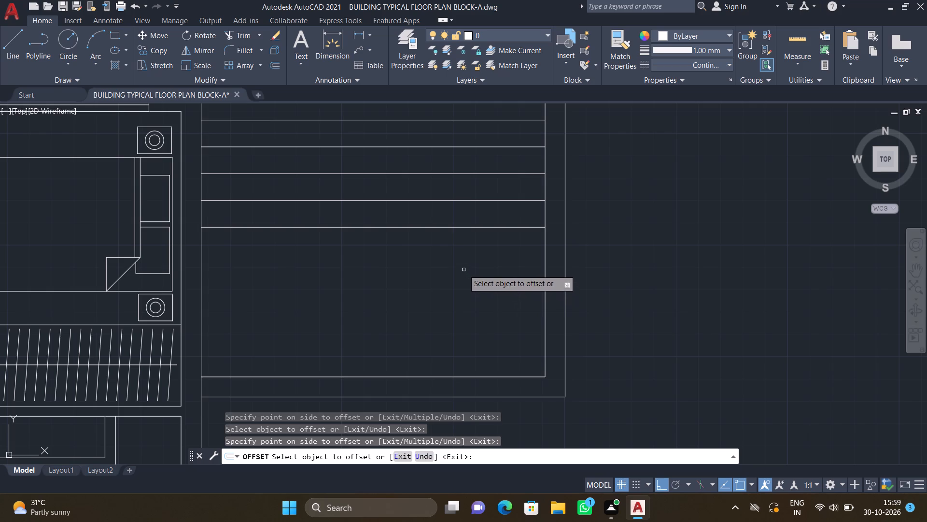
scroll(463, 227, "up", 1)
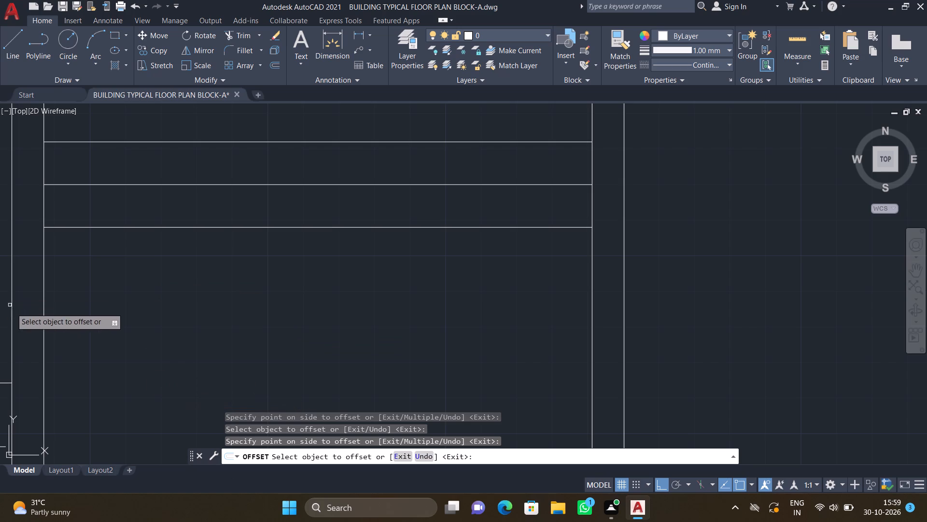
scroll(172, 307, "down", 1)
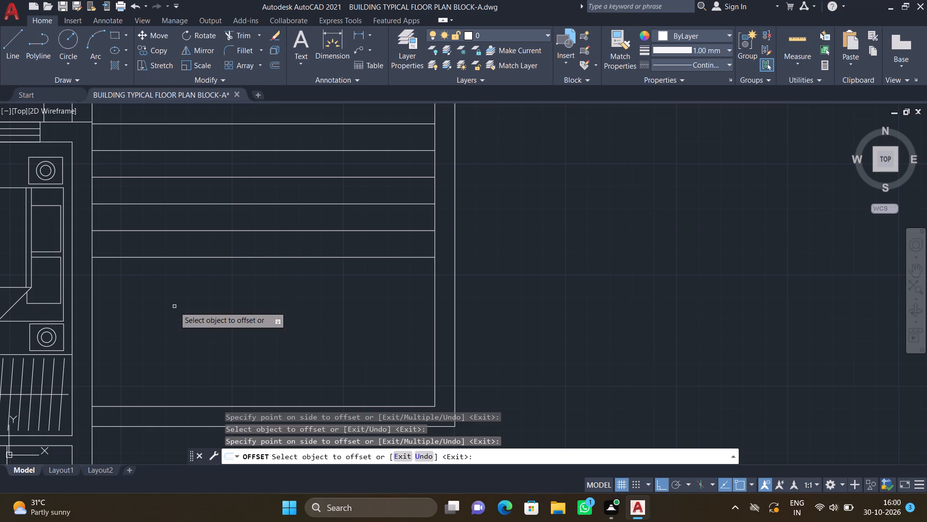
scroll(174, 306, "down", 2)
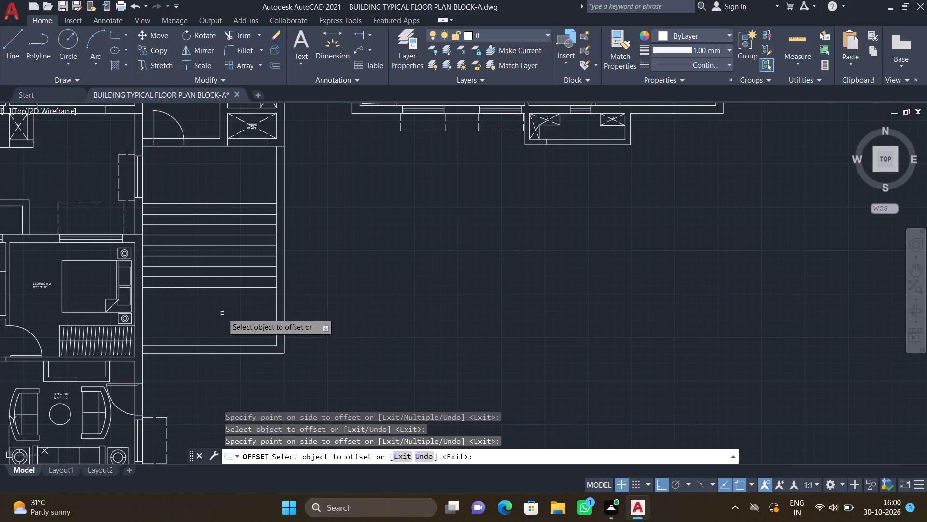
middle_click_drag(224, 312, 462, 402)
middle_click_drag(442, 388, 421, 320)
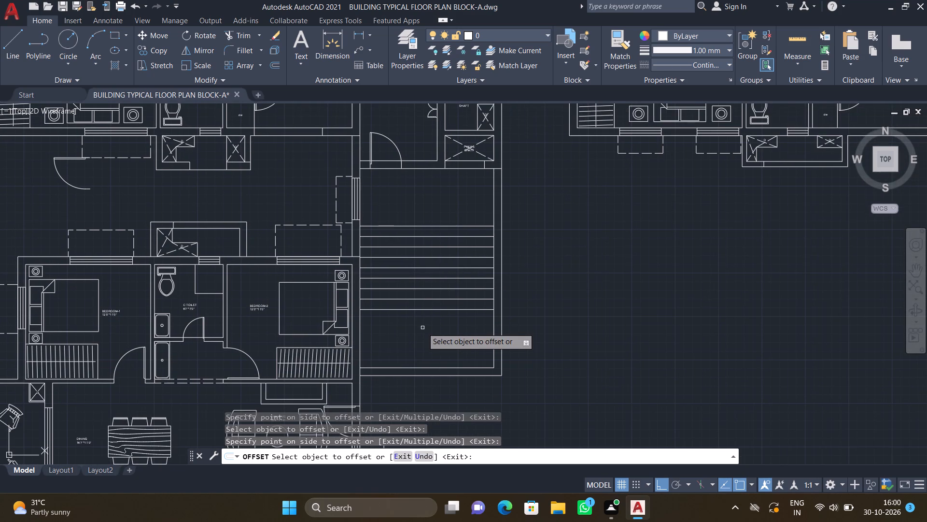
key("Return")
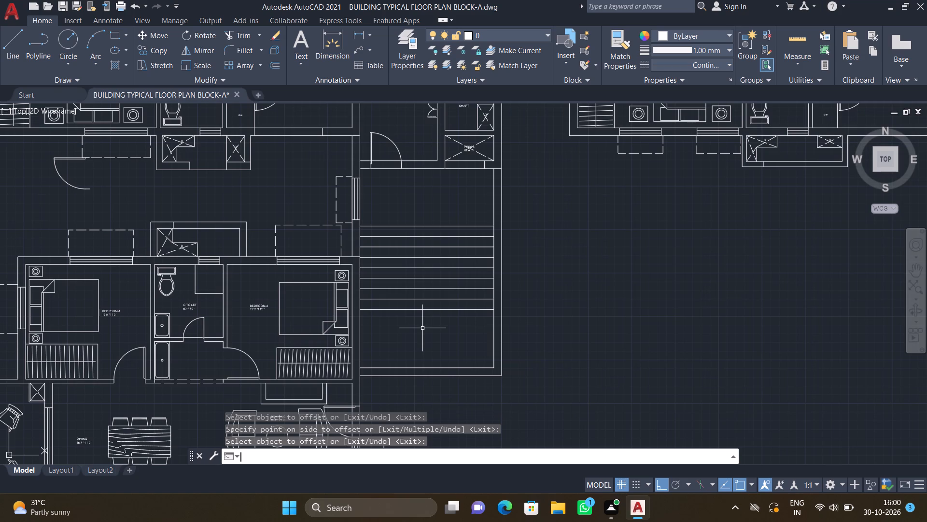
Draw a narrow rectangle about 1'-11" by 8'-8" across the middle of all tread lines, extending slightly past the top and bottom treads.
type("REC")
key("Return")
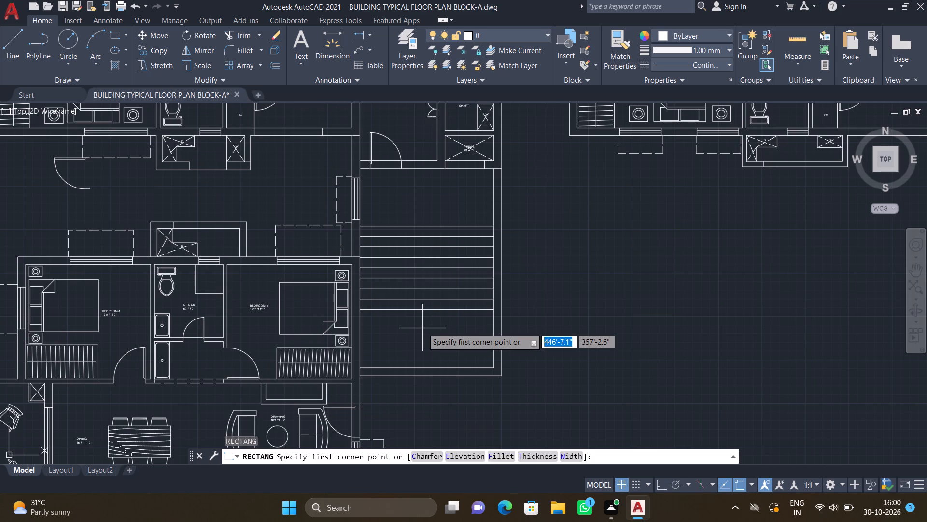
scroll(420, 219, "up", 3)
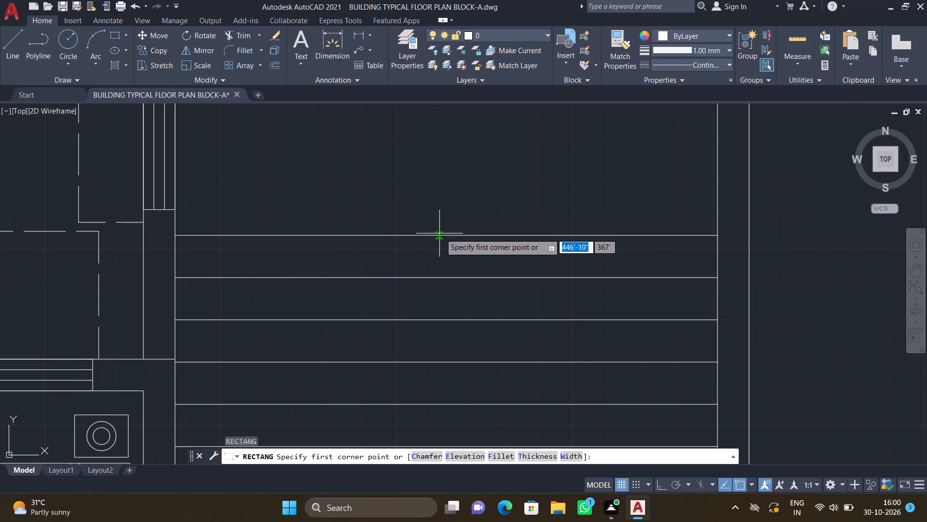
left_click(421, 223)
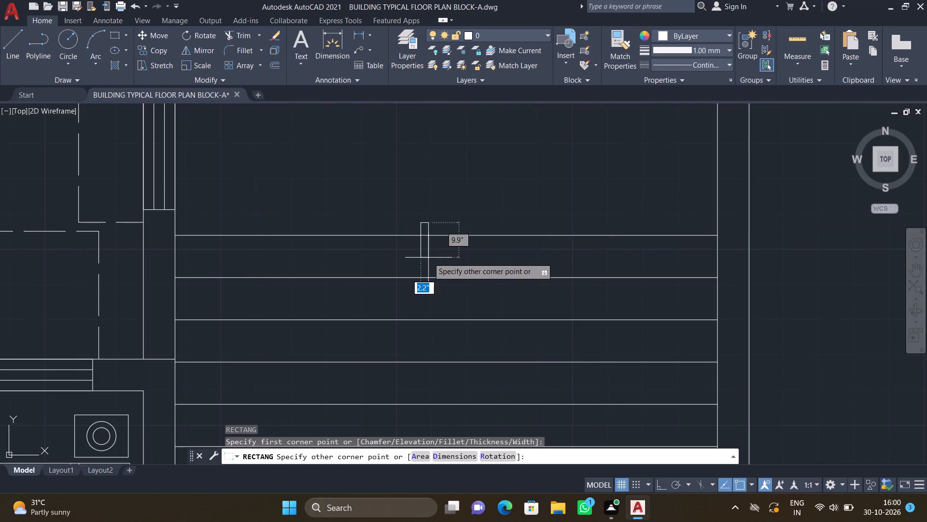
scroll(429, 258, "down", 2)
middle_click_drag(426, 278, 396, 221)
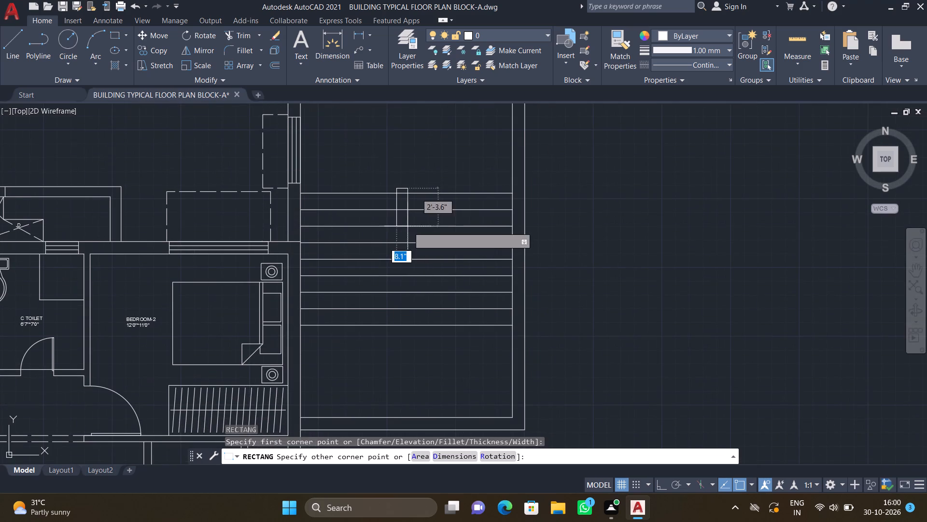
scroll(429, 251, "up", 1)
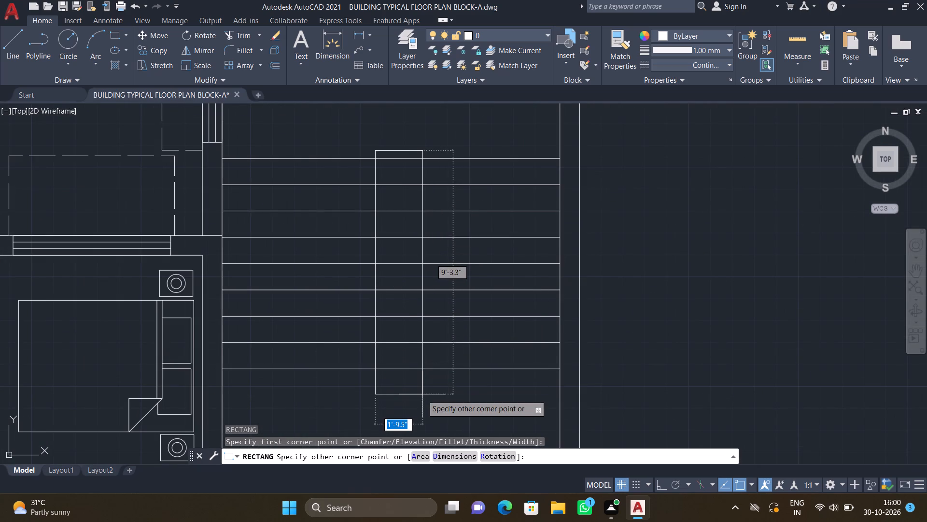
scroll(424, 381, "up", 1)
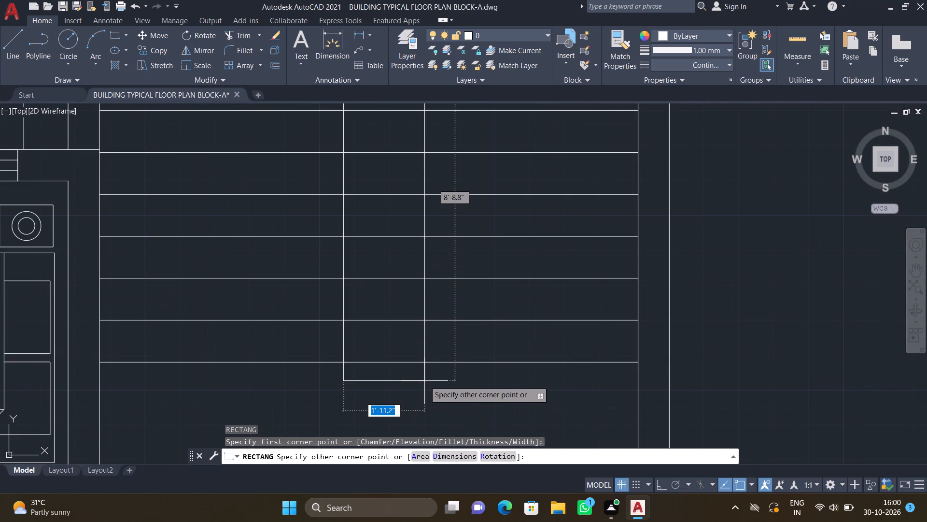
scroll(424, 380, "down", 1)
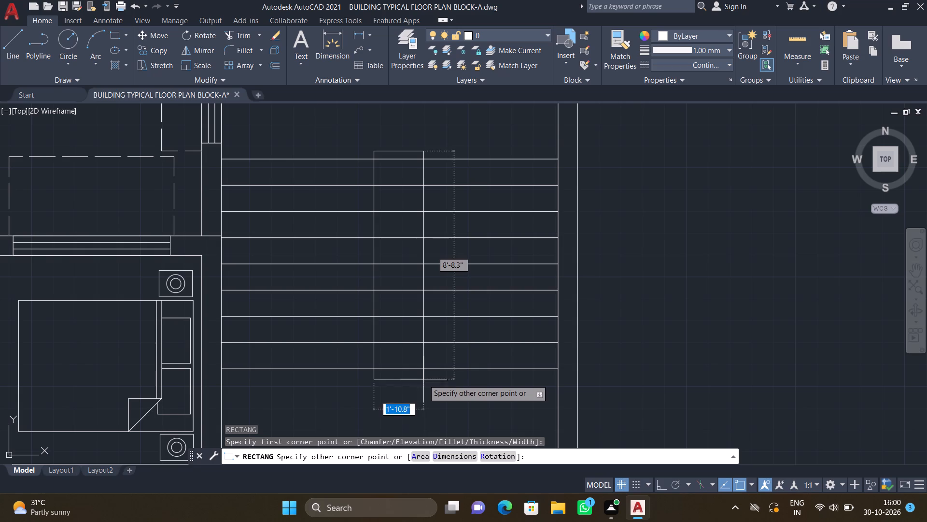
left_click(423, 379)
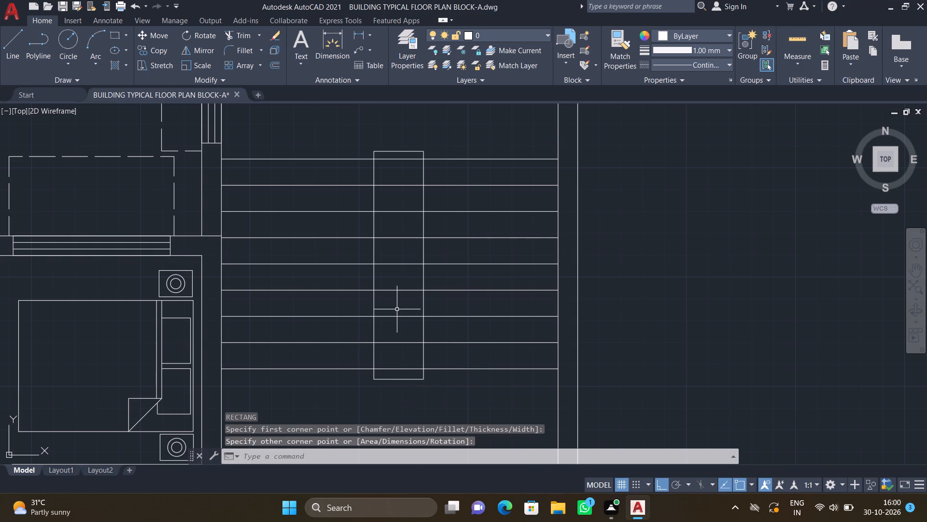
Draw a second, slightly smaller rectangle just inside the narrow one, leaving a thin even border on all sides.
type("REC")
key("Return")
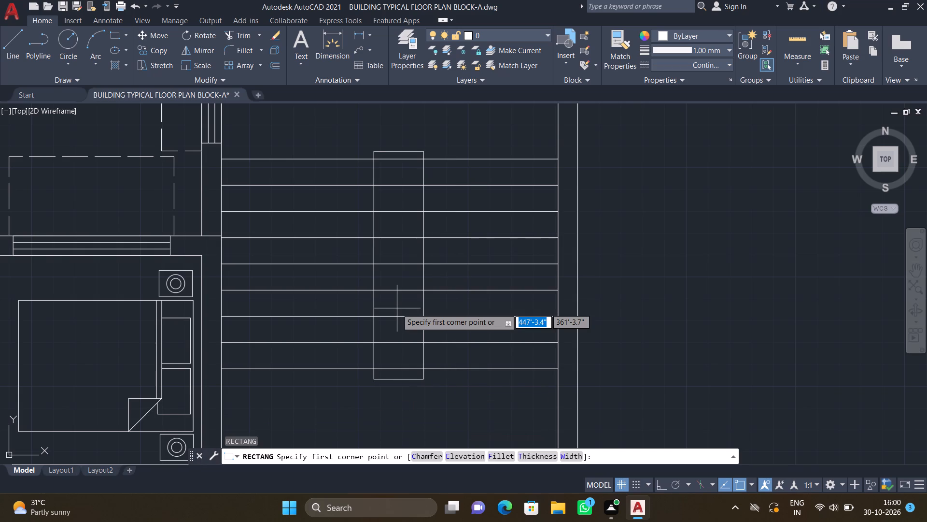
scroll(381, 148, "up", 3)
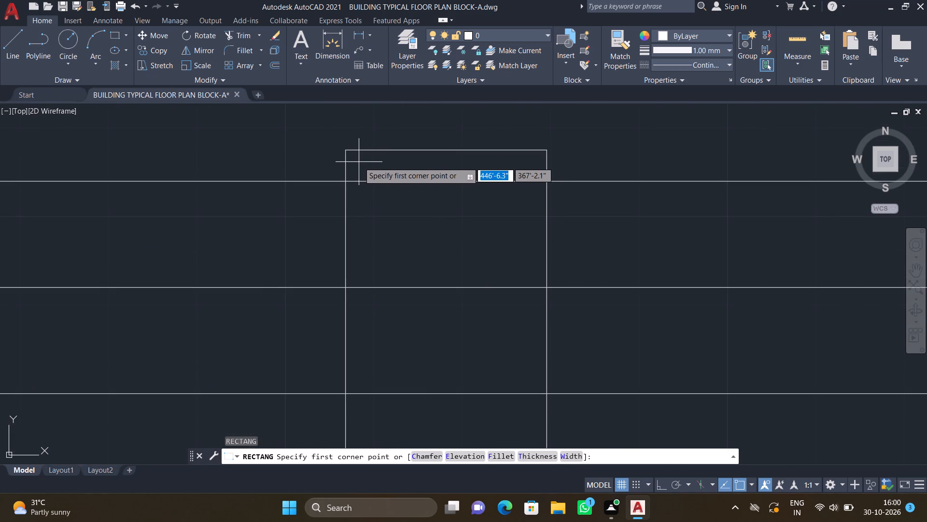
left_click(360, 162)
scroll(386, 240, "down", 1)
middle_click_drag(408, 313, 388, 233)
scroll(396, 239, "down", 2)
middle_click_drag(419, 358, 411, 312)
scroll(419, 349, "up", 1)
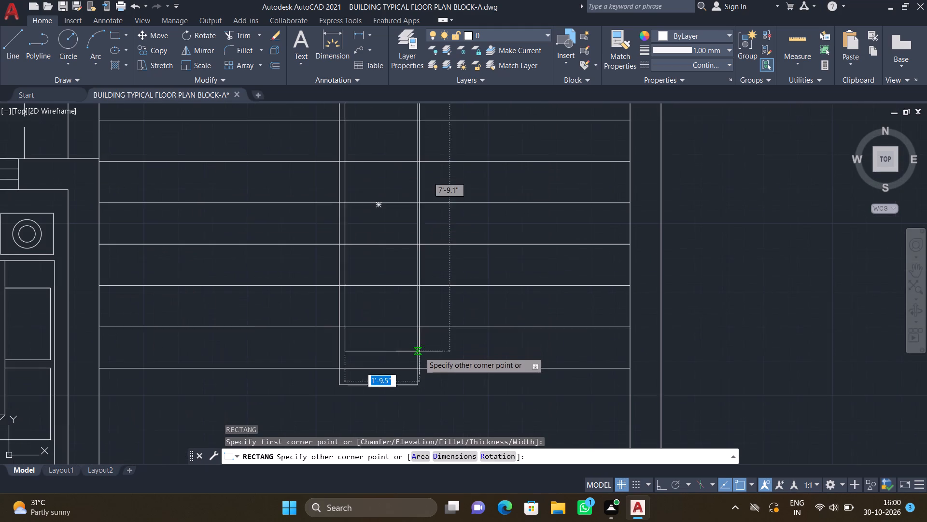
scroll(411, 378, "up", 2)
left_click(410, 380)
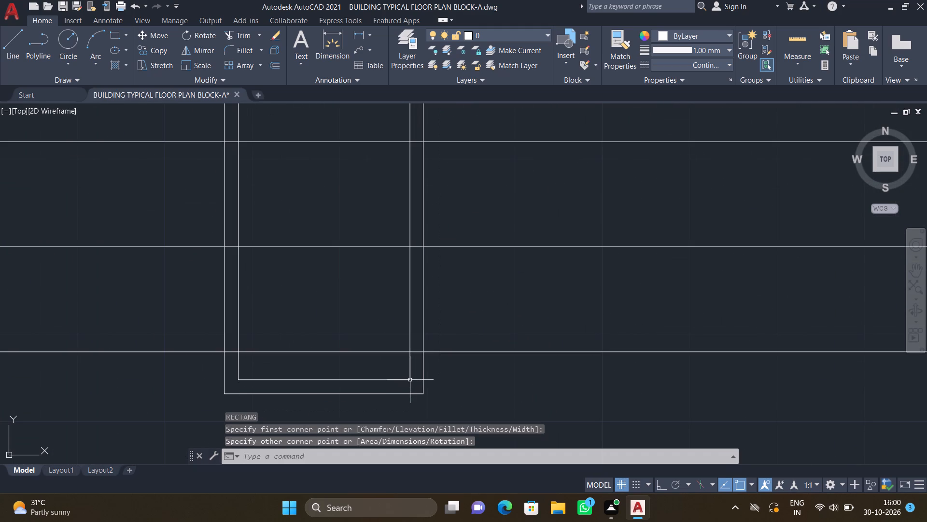
key("Return")
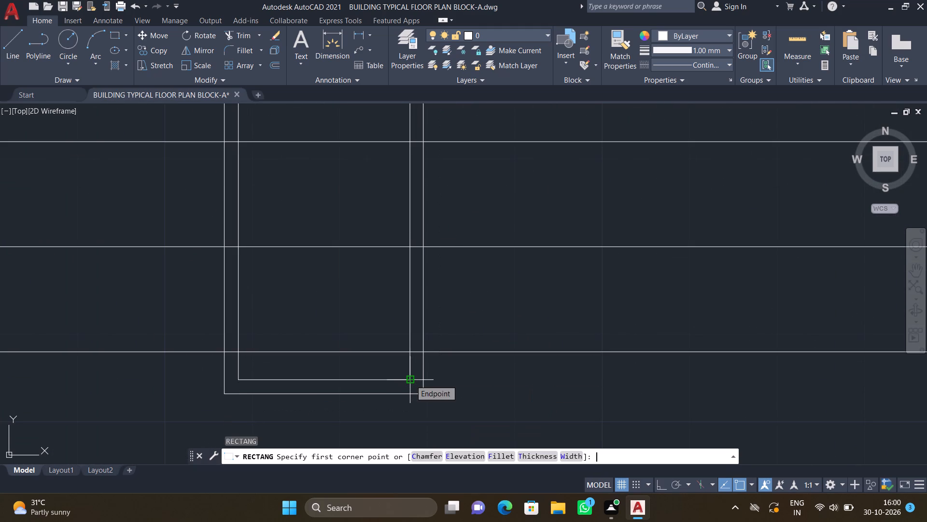
key("Escape")
Trim the upper five tread lines where they cross the inside of the stair well's inner rectangle.
scroll(409, 385, "down", 3)
middle_click_drag(372, 266, 384, 306)
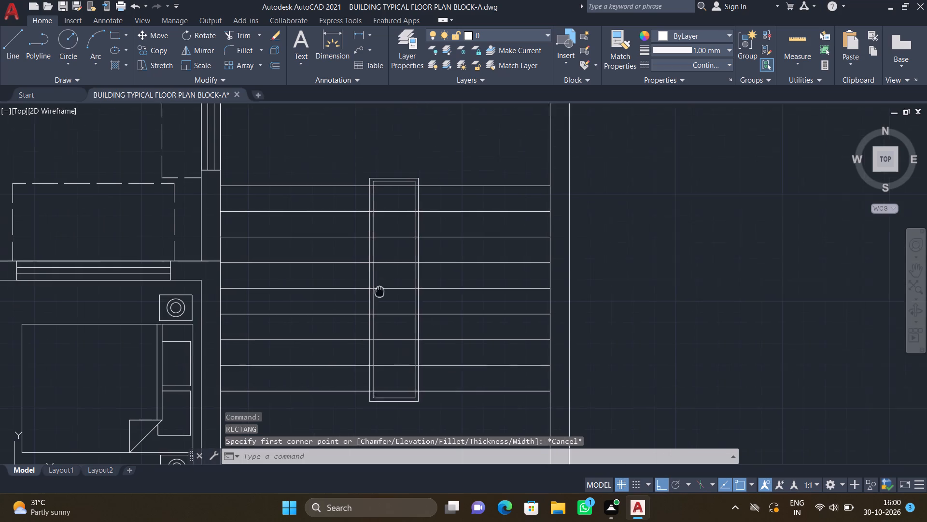
middle_click_drag(384, 306, 389, 319)
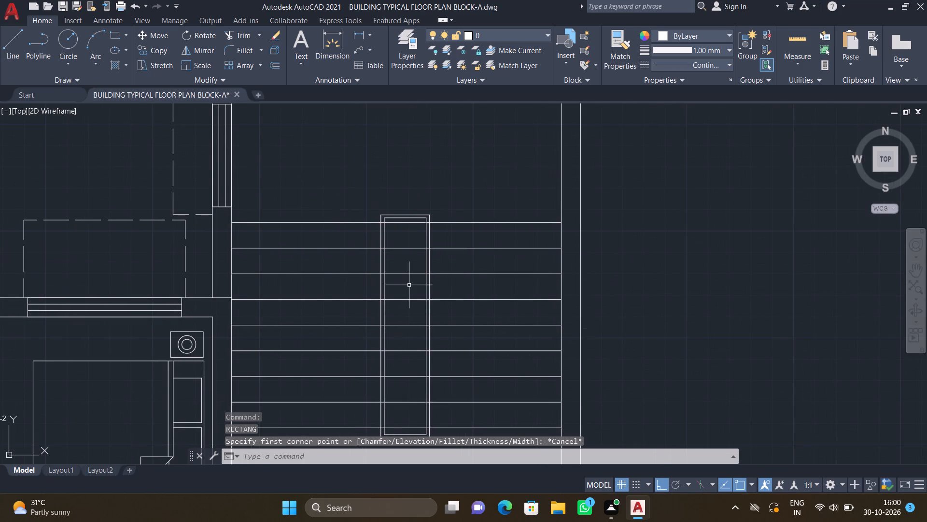
scroll(411, 244, "up", 2)
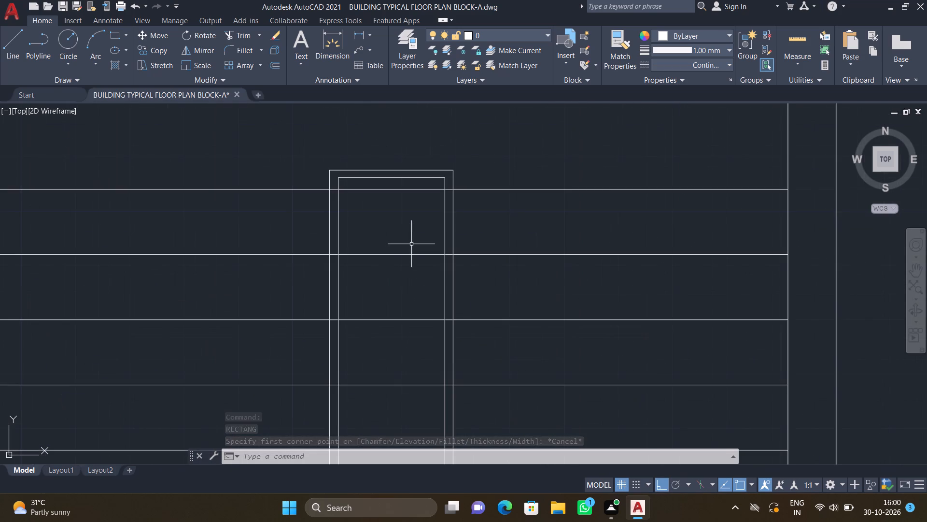
type("TR")
key("Return")
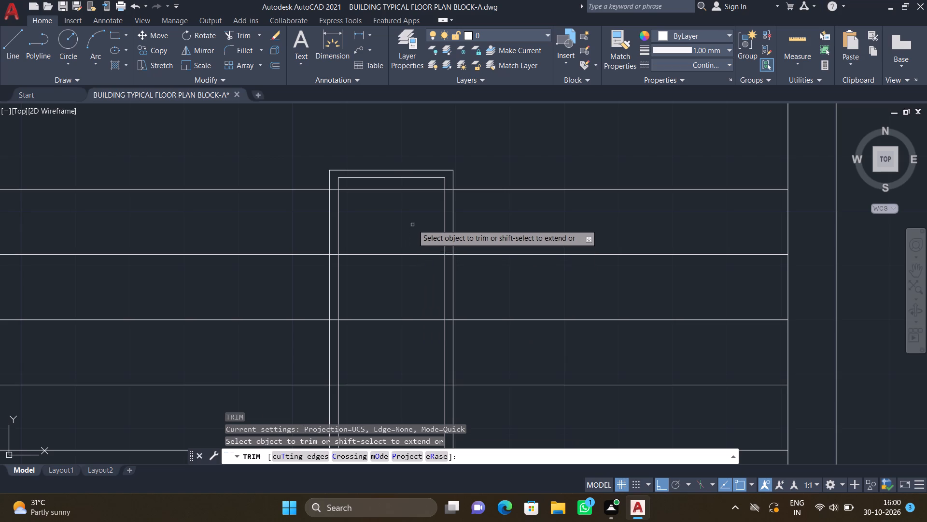
scroll(409, 209, "up", 1)
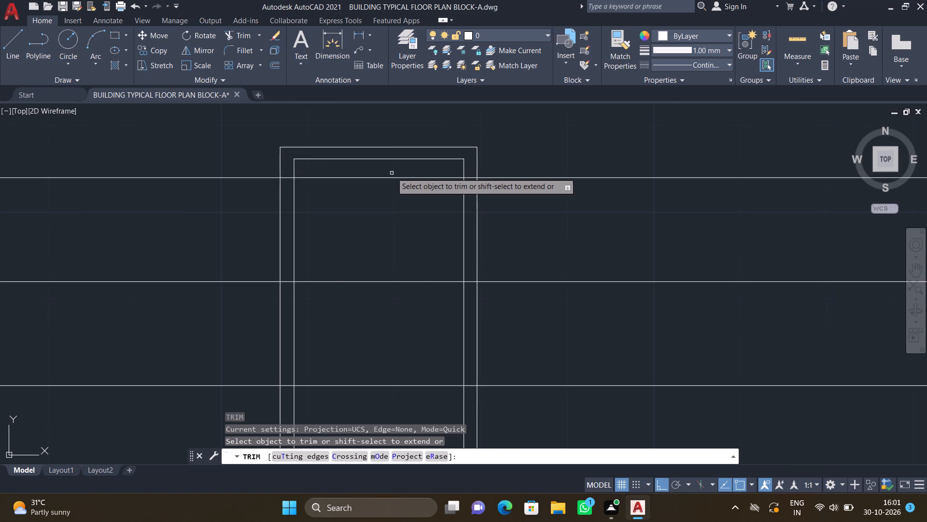
left_click_drag(391, 170, 400, 282)
scroll(398, 352, "down", 2)
middle_click_drag(385, 373, 374, 324)
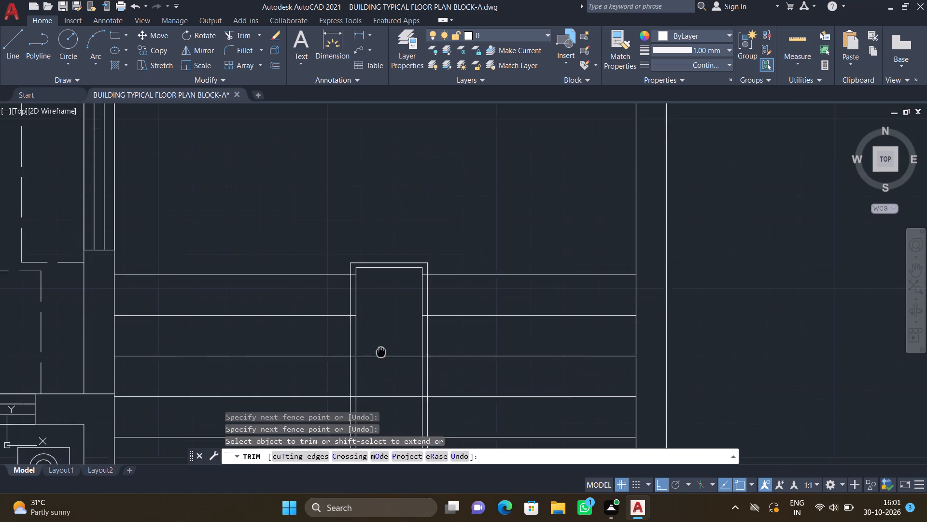
middle_click_drag(374, 324, 353, 232)
left_click_drag(357, 203, 366, 328)
Trim the remaining four lower tread lines inside the inner rectangle so the stair well's interior is clear.
scroll(366, 327, "down", 2)
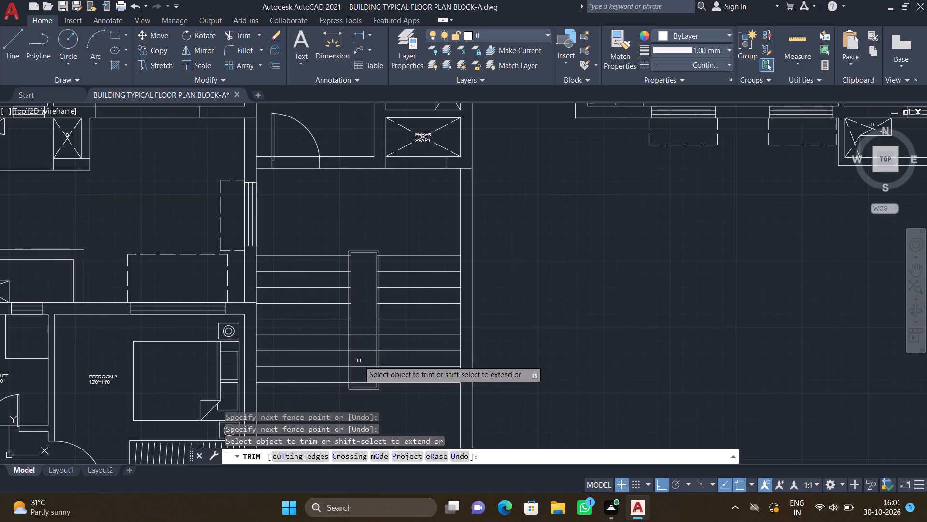
middle_click_drag(353, 335, 349, 290)
scroll(354, 289, "up", 2)
left_click_drag(353, 275, 364, 332)
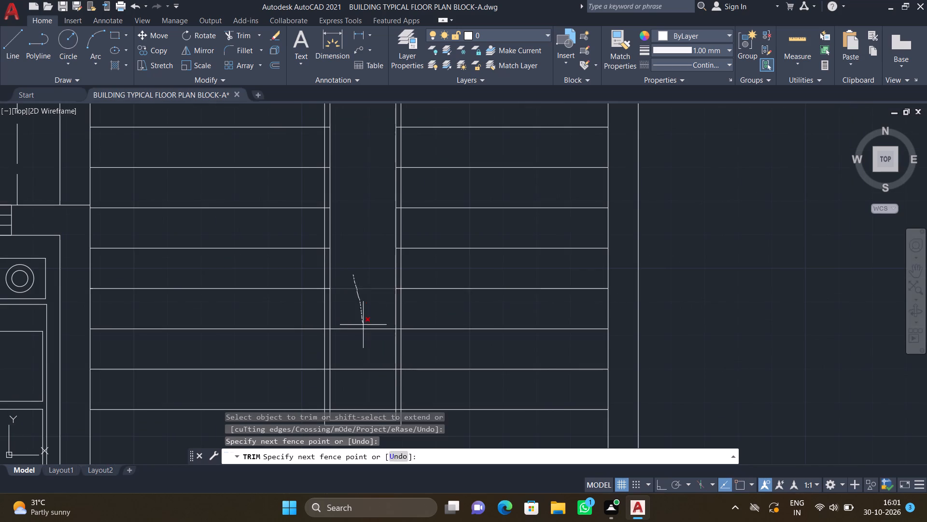
left_click_drag(364, 332, 366, 345)
middle_click_drag(363, 339, 370, 275)
scroll(373, 305, "up", 2)
left_click_drag(361, 295, 362, 298)
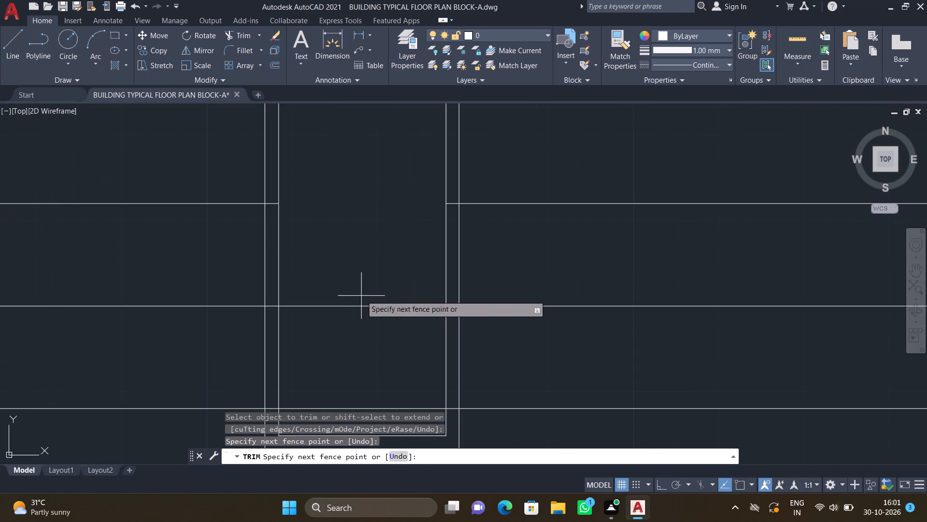
left_click_drag(362, 298, 368, 332)
scroll(367, 340, "down", 2)
middle_click_drag(357, 356, 367, 312)
scroll(368, 327, "up", 2)
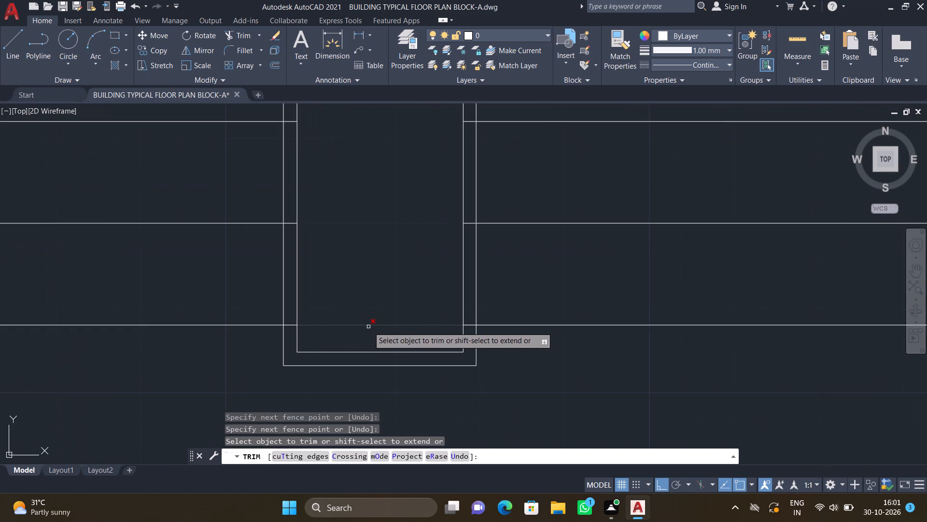
left_click(368, 327)
Trim the lowest tread's stubs in both side borders between the two well rectangles, plus the second-lowest tread's stub on the right.
scroll(294, 325, "up", 2)
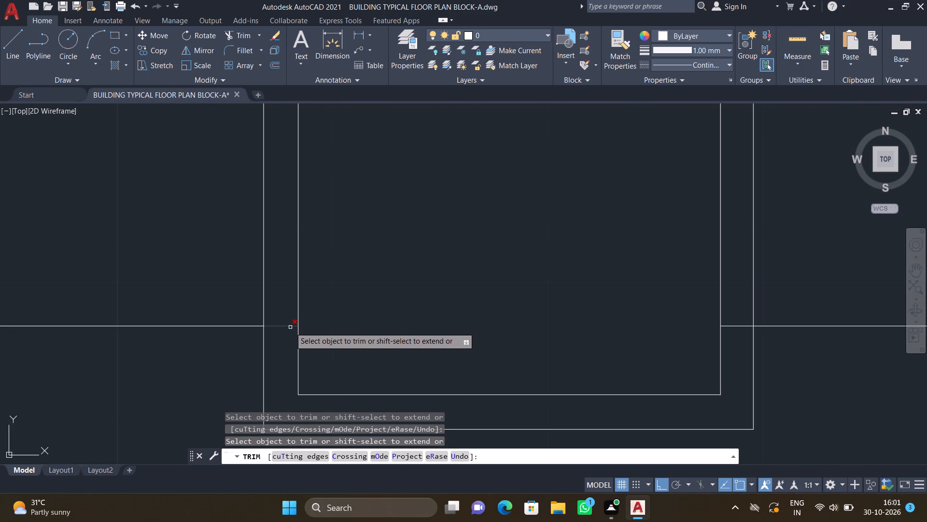
left_click(290, 327)
scroll(386, 332, "down", 3)
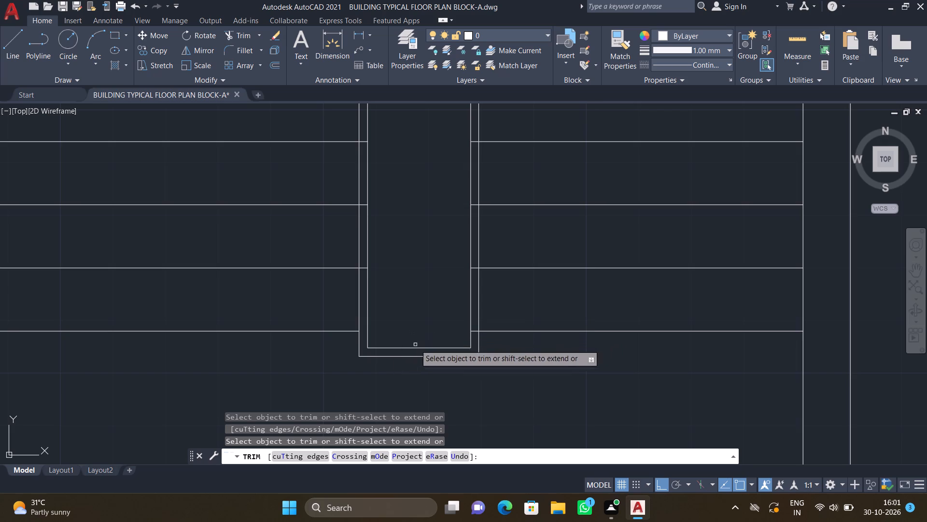
middle_click_drag(415, 345, 349, 382)
scroll(401, 367, "up", 3)
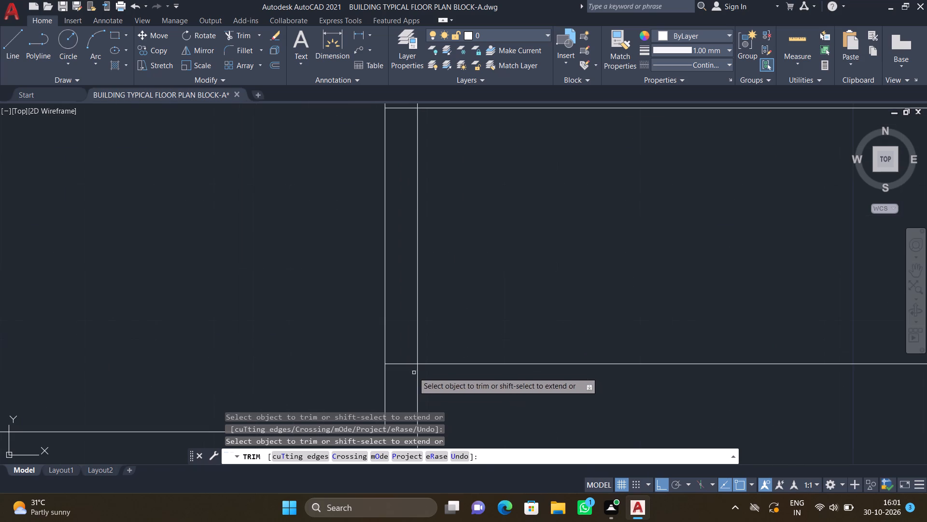
left_click(407, 364)
scroll(401, 347, "down", 2)
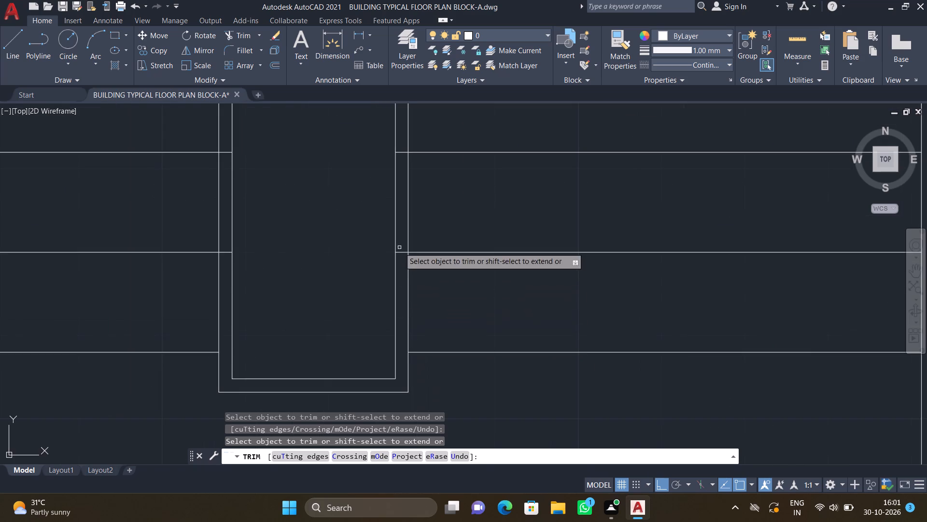
middle_click_drag(403, 263, 411, 302)
scroll(408, 285, "up", 2)
left_click(408, 302)
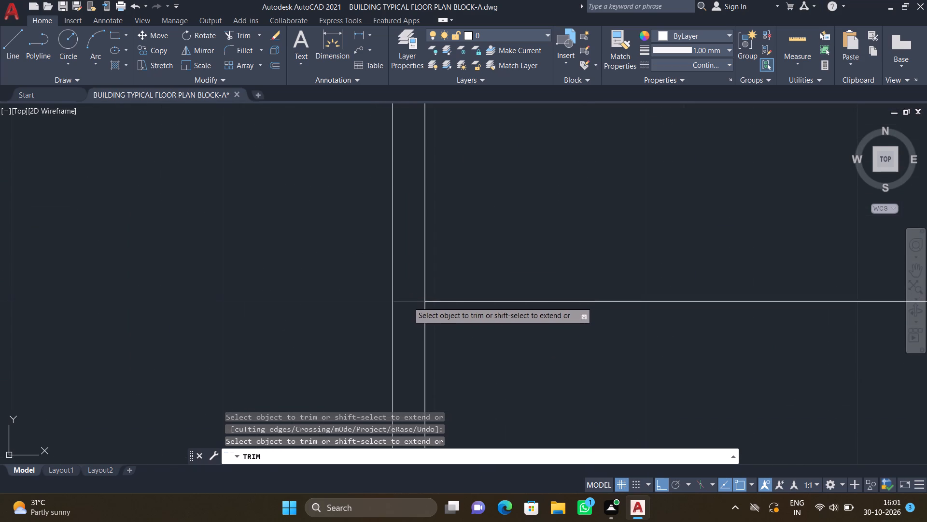
Trim the second, third and fourth treads from the bottom out of the stair well's left border, between the two rectangles.
scroll(376, 328, "down", 3)
middle_click_drag(339, 311, 426, 305)
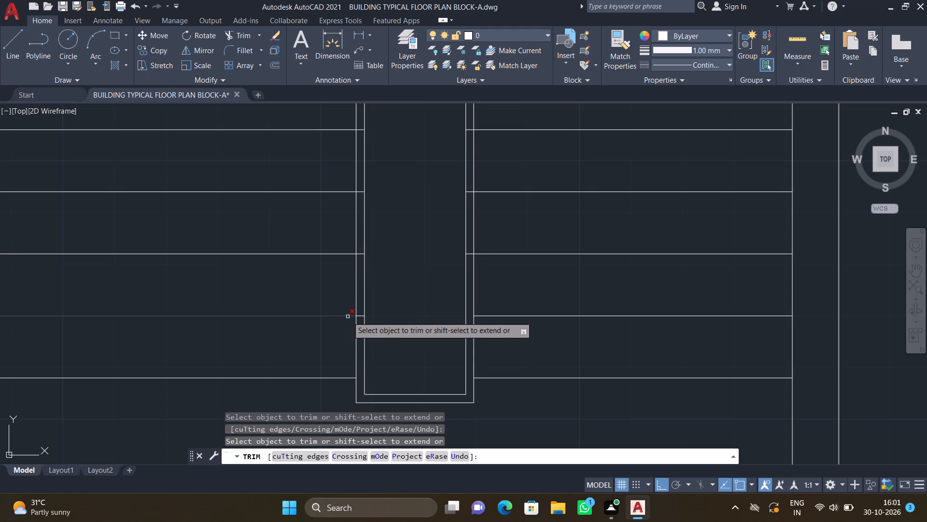
scroll(365, 315, "up", 2)
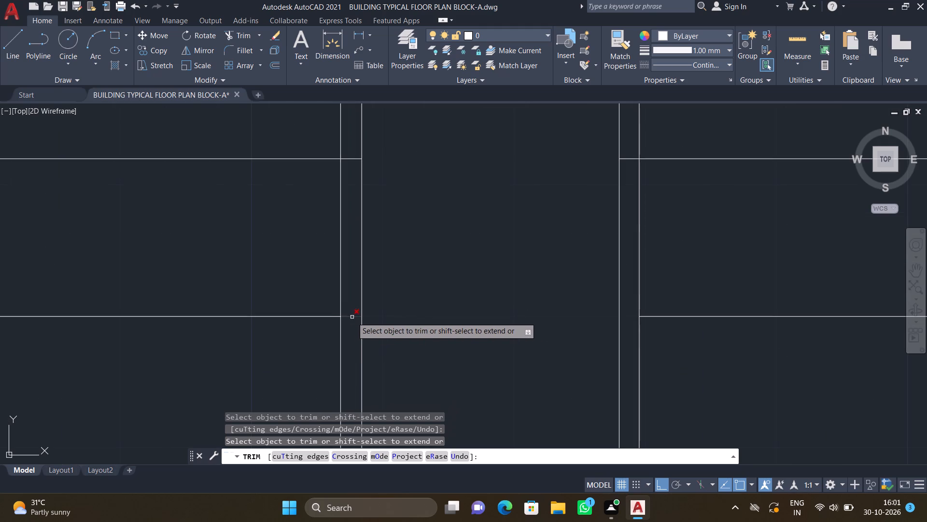
scroll(352, 316, "up", 1)
left_click(352, 316)
scroll(357, 304, "down", 3)
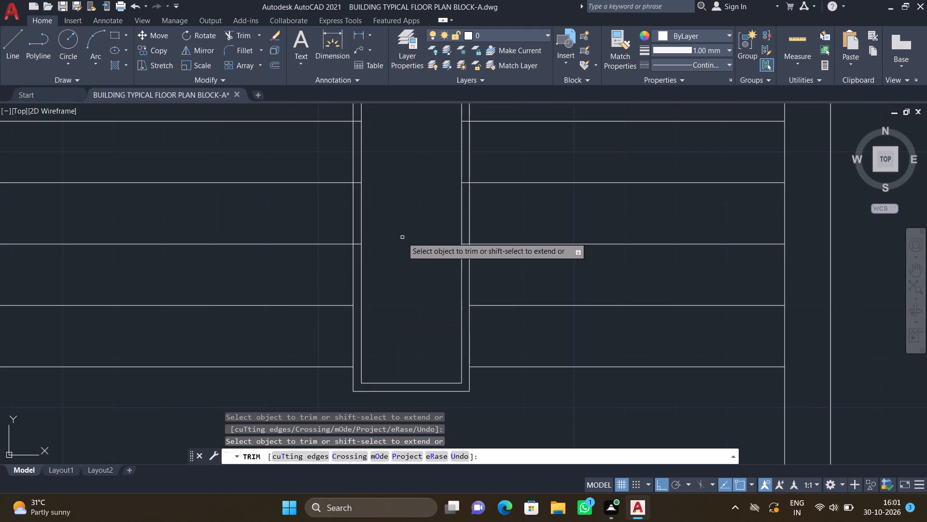
middle_click_drag(403, 245, 399, 289)
scroll(354, 285, "up", 3)
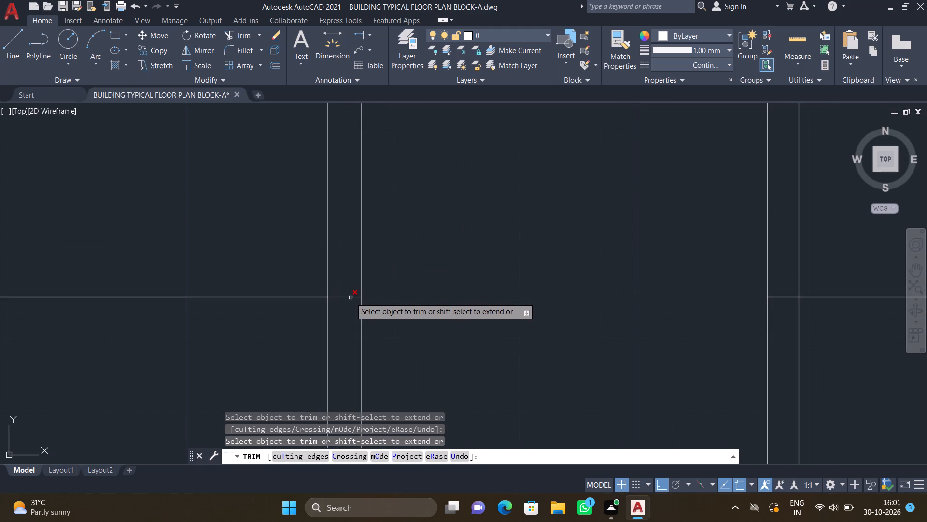
left_click(351, 298)
scroll(400, 240, "down", 2)
middle_click_drag(413, 227, 411, 358)
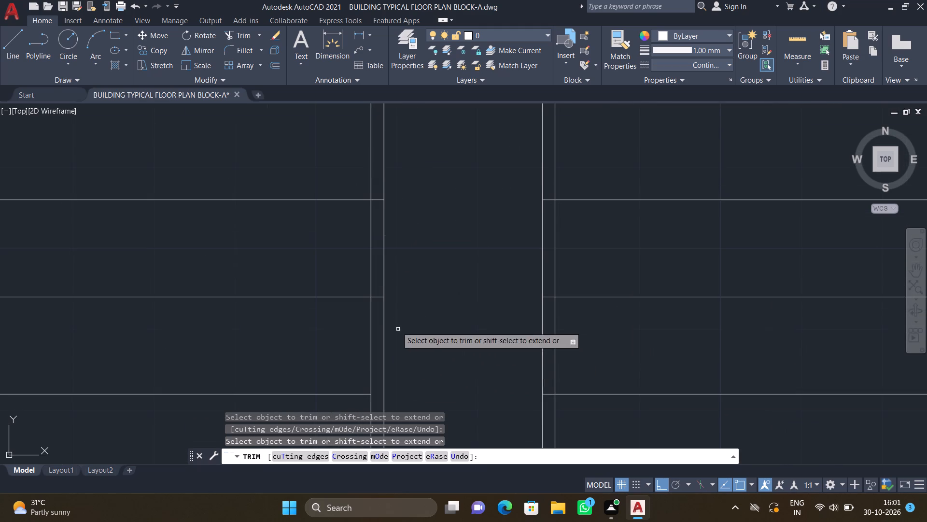
scroll(374, 295, "up", 2)
left_click(375, 301)
Trim the fifth, sixth and seventh treads from the bottom out of the stair well's left border.
scroll(409, 261, "down", 2)
middle_click_drag(403, 323, 398, 345)
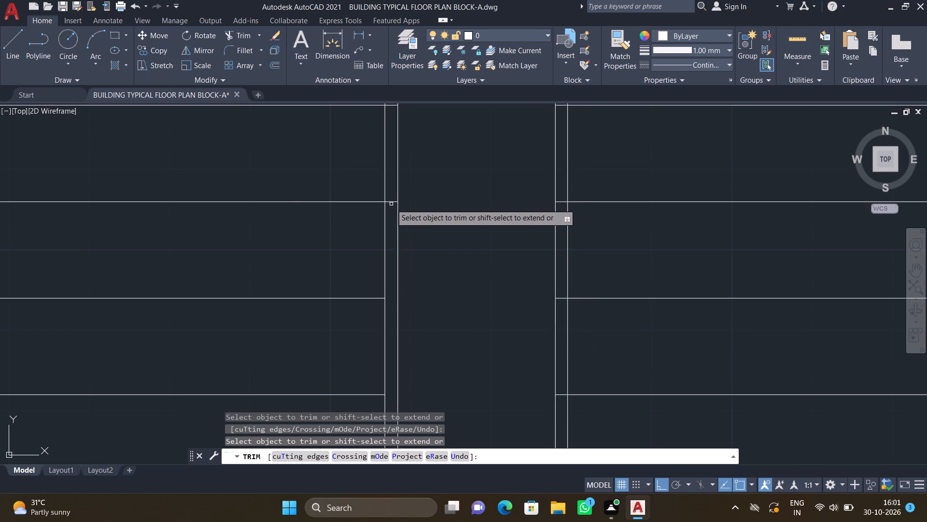
scroll(391, 204, "up", 1)
left_click(391, 201)
scroll(409, 217, "down", 2)
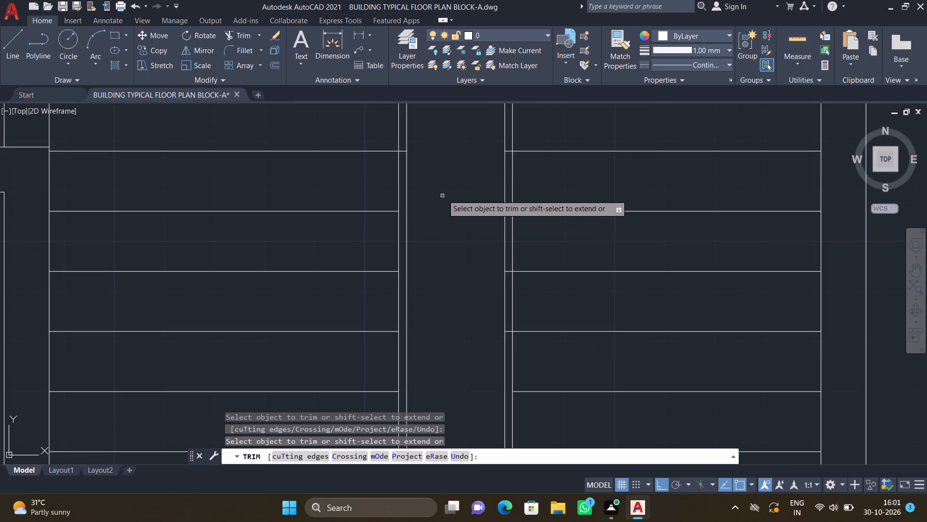
middle_click_drag(437, 206, 424, 293)
scroll(386, 237, "up", 2)
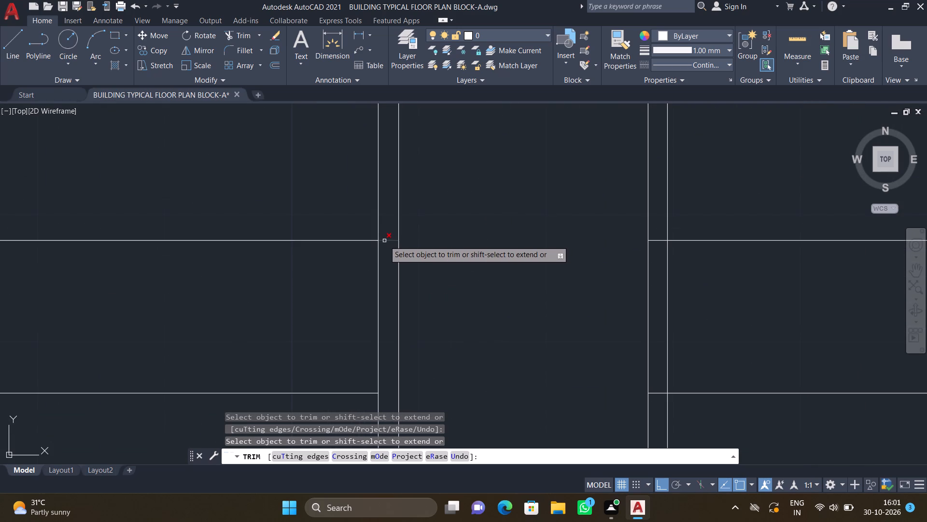
left_click(385, 241)
scroll(414, 235, "down", 3)
middle_click_drag(427, 230, 413, 310)
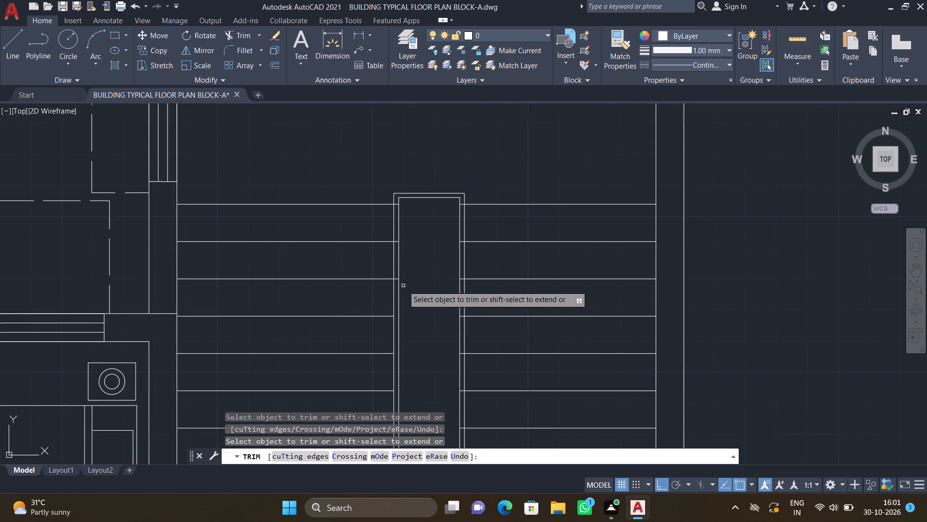
scroll(402, 282, "up", 4)
left_click(372, 264)
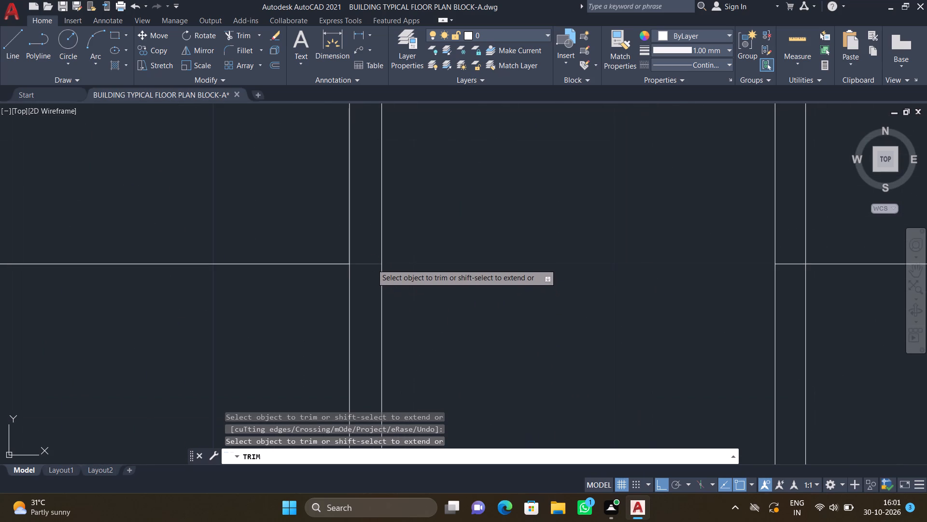
Trim the top two treads' stubs out of the stair well's left border.
scroll(401, 241, "down", 2)
middle_click_drag(418, 219, 399, 295)
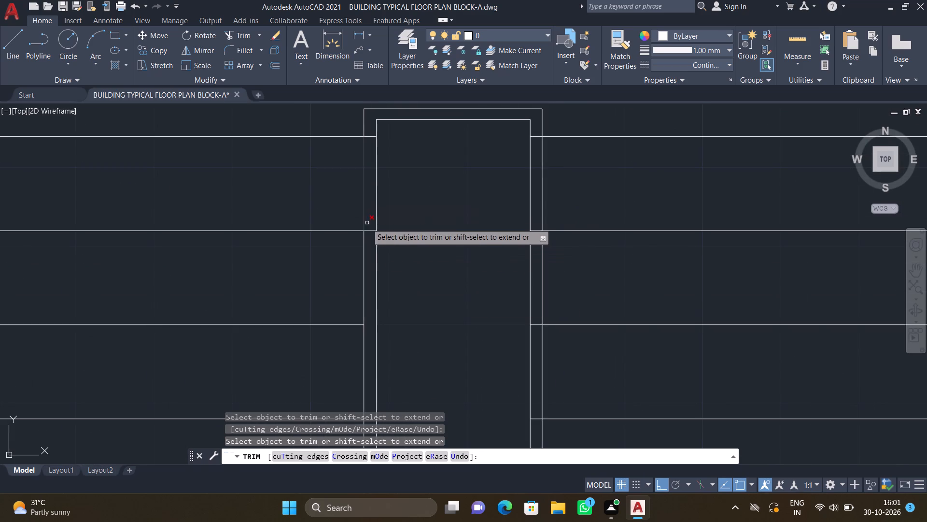
scroll(373, 230, "up", 2)
left_click(370, 229)
scroll(397, 203, "down", 1)
middle_click_drag(406, 183, 357, 409)
scroll(326, 301, "up", 1)
left_click_drag(324, 279, 326, 316)
Trim the top two treads' stubs out of the stair well's right border, between the two rectangles.
scroll(336, 310, "down", 3)
middle_click_drag(393, 345, 341, 292)
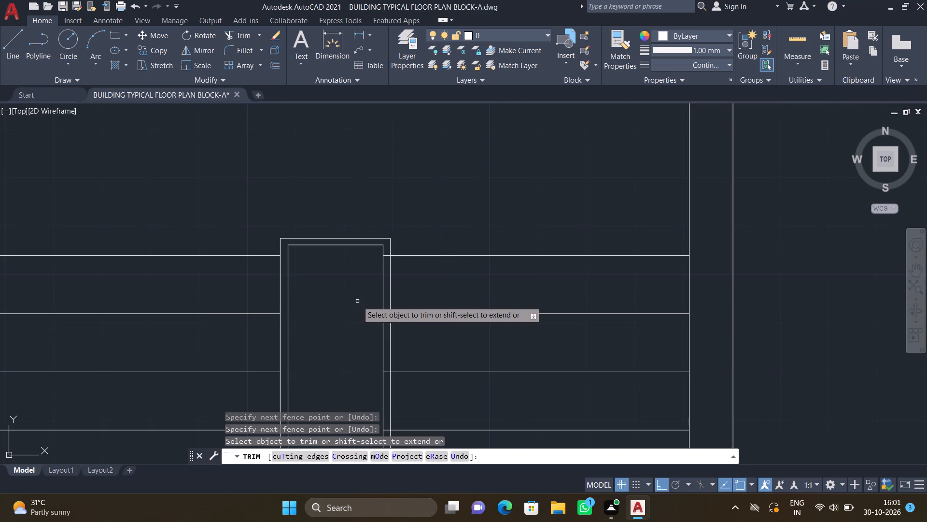
scroll(407, 275, "up", 2)
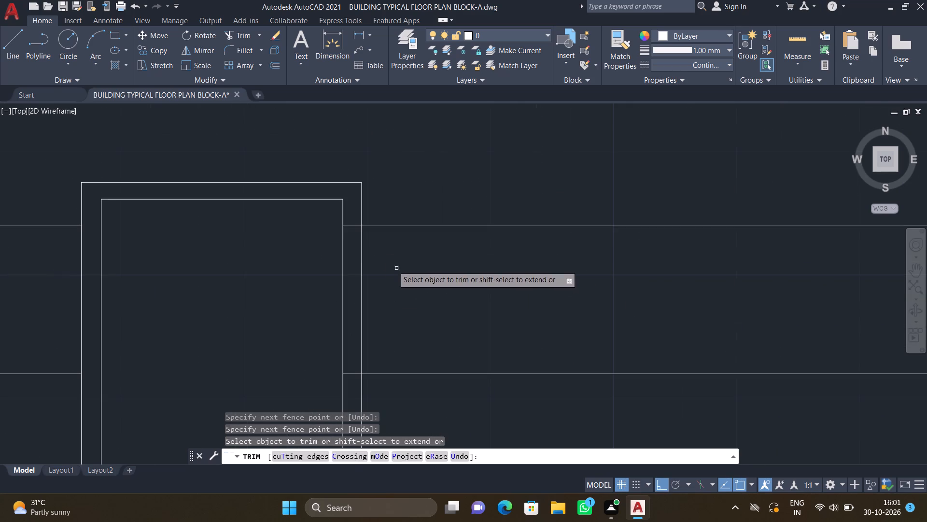
scroll(345, 235, "up", 2)
left_click(351, 213)
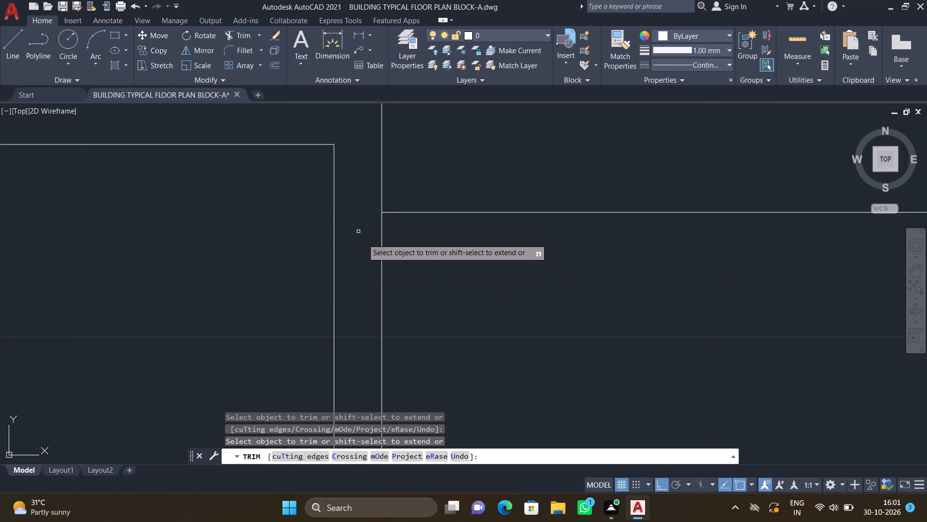
scroll(383, 275, "down", 3)
middle_click_drag(407, 365, 393, 267)
scroll(358, 303, "up", 2)
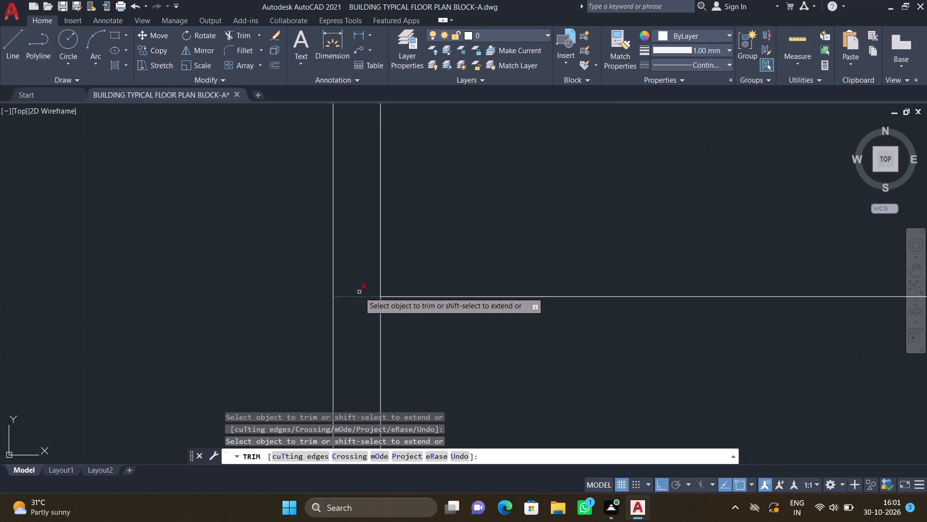
left_click(360, 296)
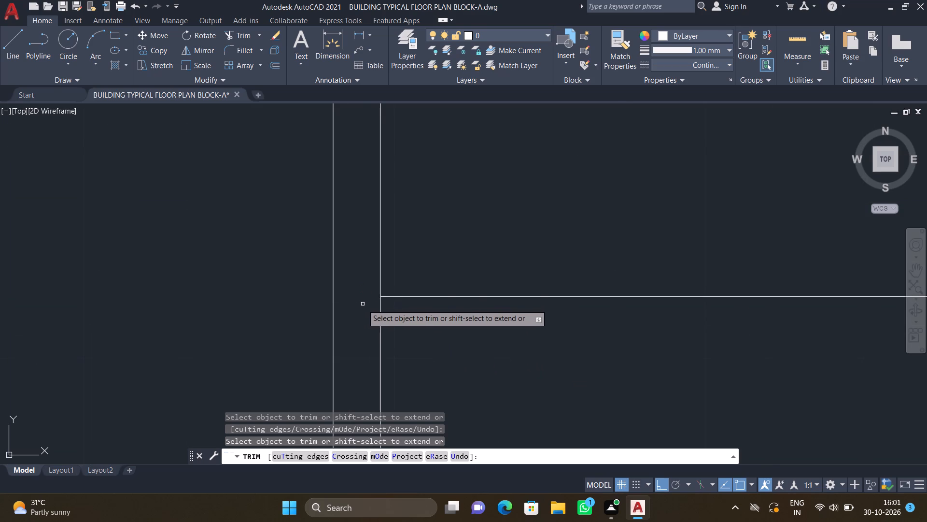
Trim the third and fourth treads from the top out of the stair well's right border.
scroll(364, 307, "down", 3)
middle_click_drag(382, 319, 382, 246)
scroll(385, 247, "down", 2)
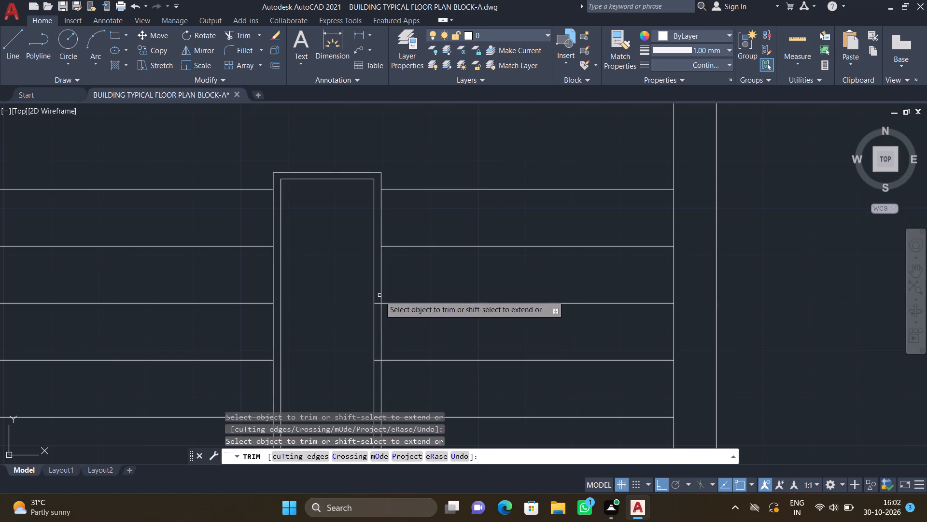
middle_click_drag(380, 323, 368, 258)
scroll(369, 240, "up", 3)
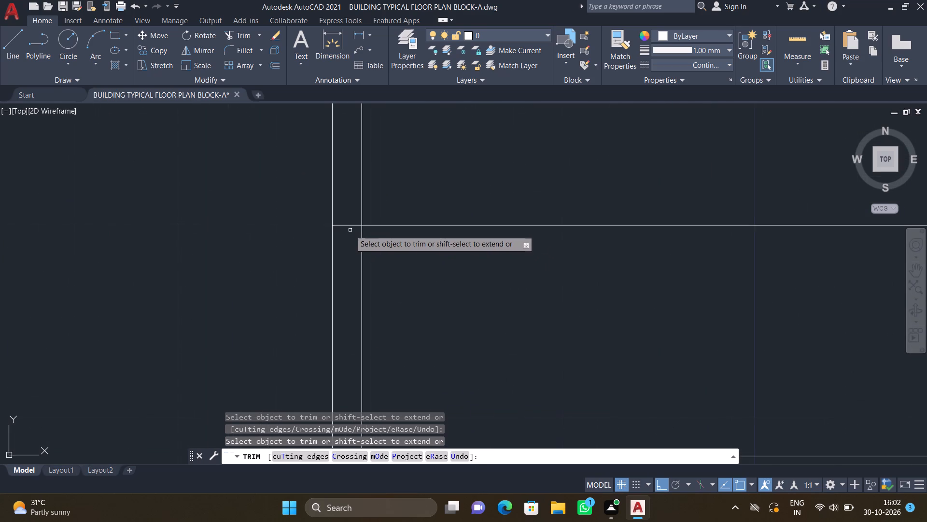
scroll(350, 230, "up", 1)
left_click(348, 222)
scroll(368, 255, "down", 3)
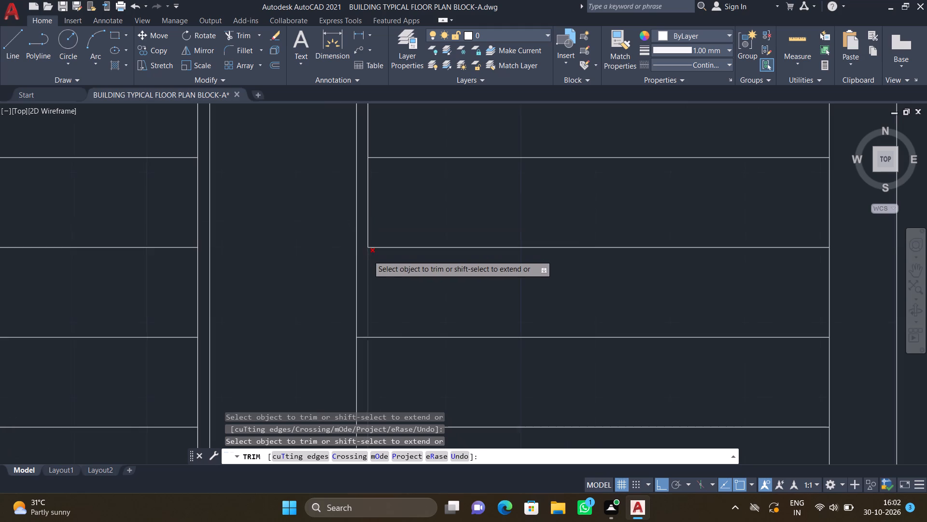
middle_click_drag(398, 314, 398, 260)
scroll(363, 291, "up", 2)
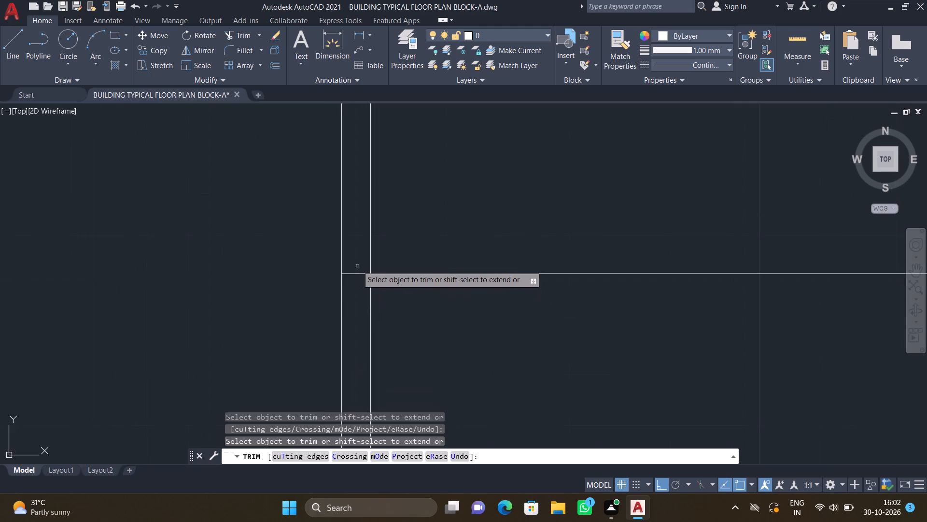
scroll(357, 267, "up", 2)
left_click_drag(351, 274, 355, 292)
Trim the fifth and sixth treads from the top out of the stair well's right border.
scroll(356, 293, "down", 3)
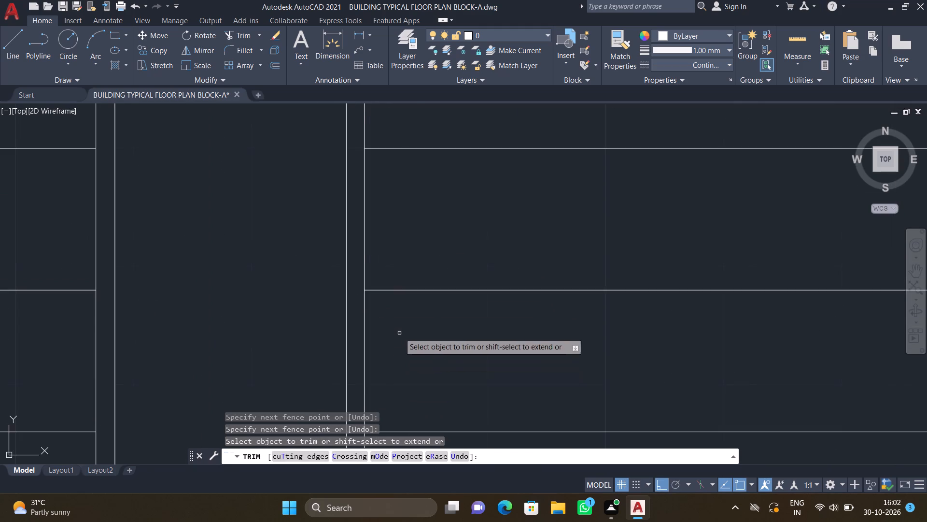
middle_click_drag(399, 279, 400, 239)
scroll(403, 242, "down", 3)
middle_click_drag(401, 321, 396, 247)
scroll(386, 234, "up", 3)
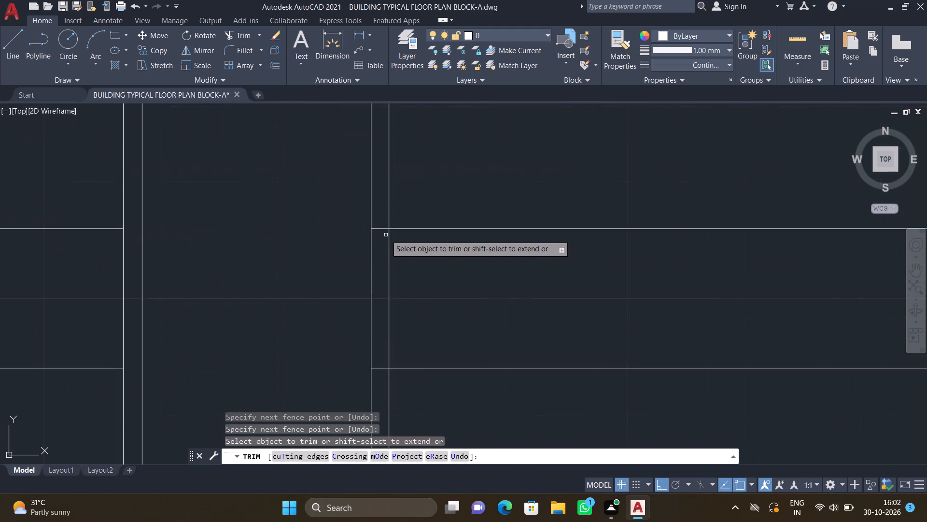
scroll(386, 233, "up", 2)
left_click_drag(374, 217, 377, 239)
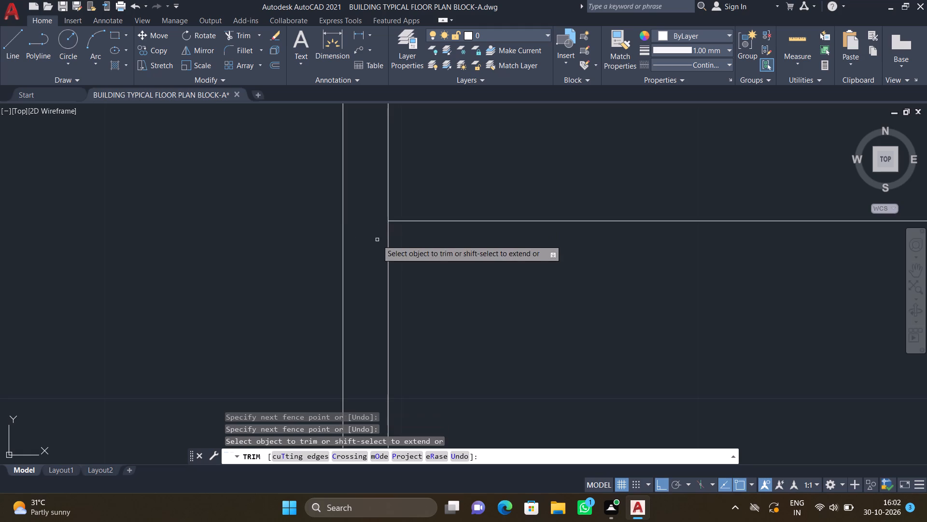
scroll(377, 241, "down", 3)
middle_click_drag(390, 290, 398, 255)
middle_click_drag(394, 300, 395, 257)
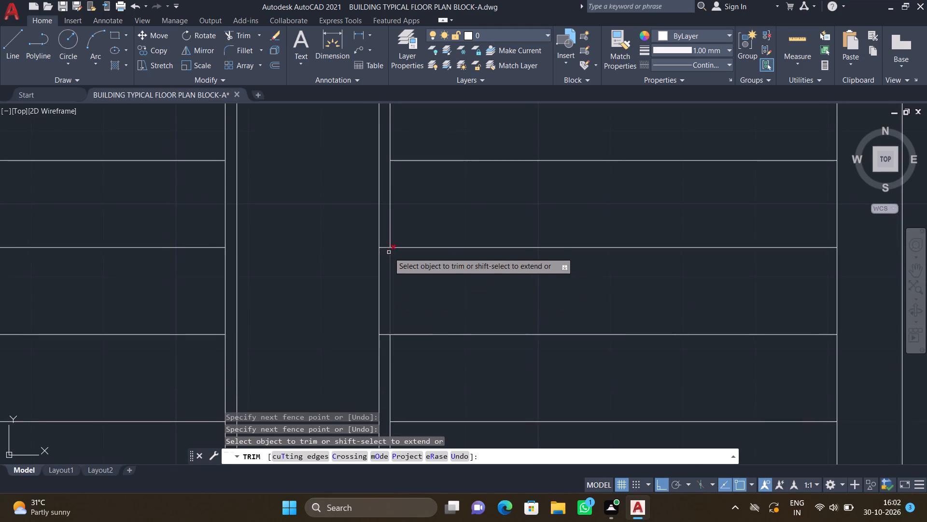
scroll(380, 244, "up", 5)
left_click_drag(382, 227, 386, 253)
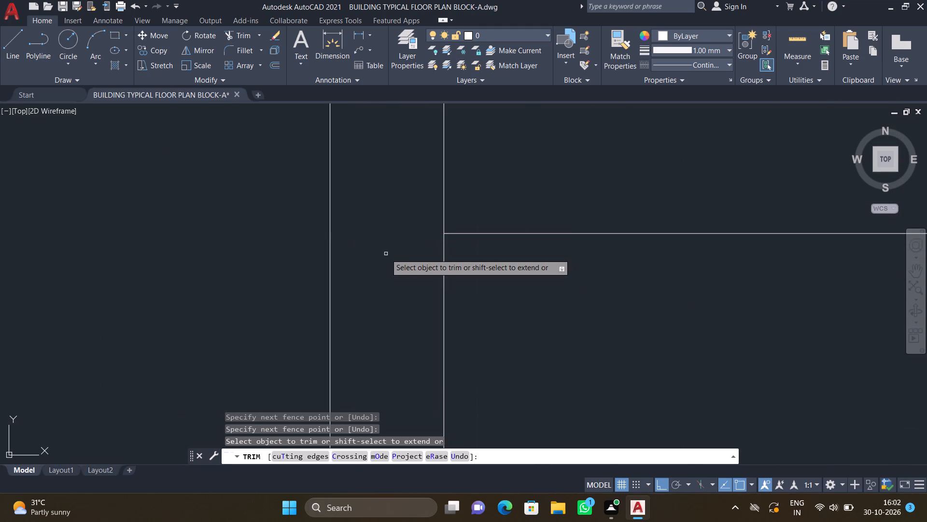
Trim the seventh tread from the top out of the stair well's right border and finish trimming.
scroll(386, 254, "down", 4)
middle_click_drag(396, 331, 393, 241)
scroll(396, 241, "down", 1)
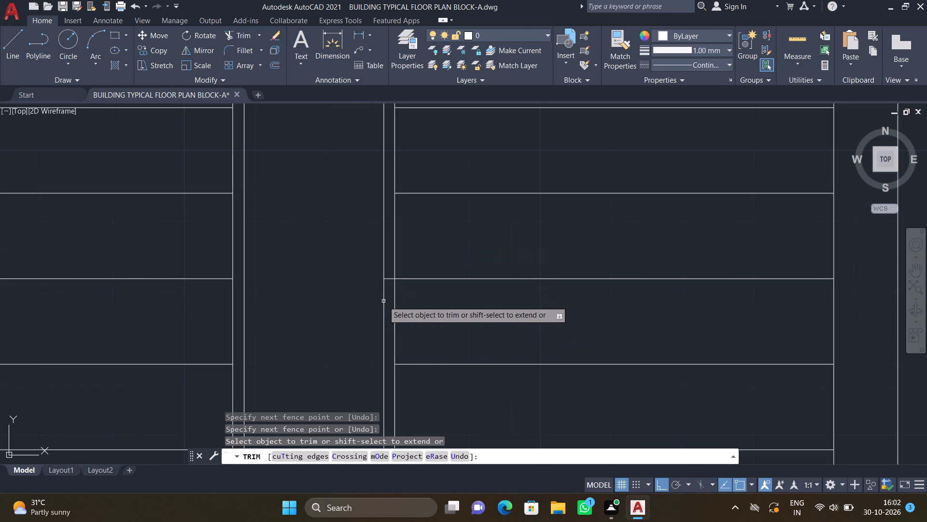
middle_click_drag(382, 312, 382, 254)
scroll(387, 224, "up", 2)
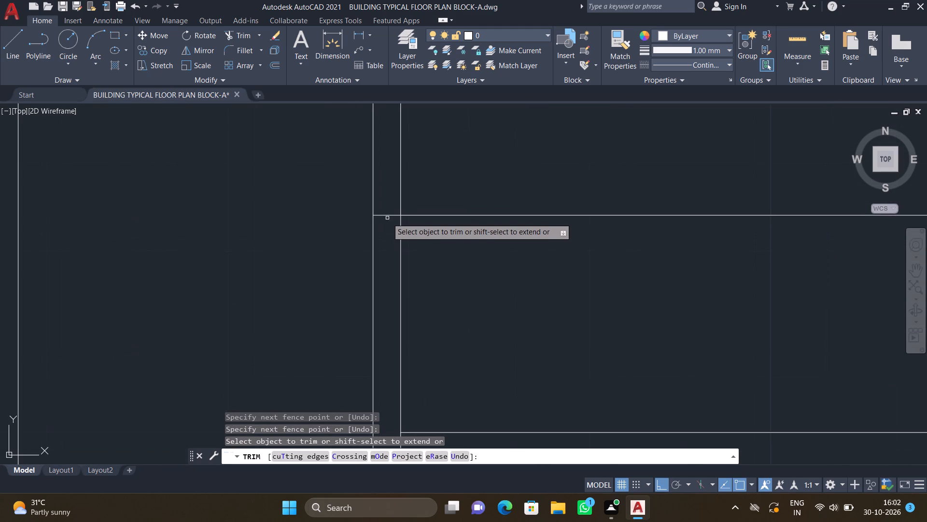
scroll(387, 218, "up", 3)
left_click_drag(383, 205, 388, 230)
scroll(388, 239, "down", 2)
middle_click_drag(398, 290, 397, 275)
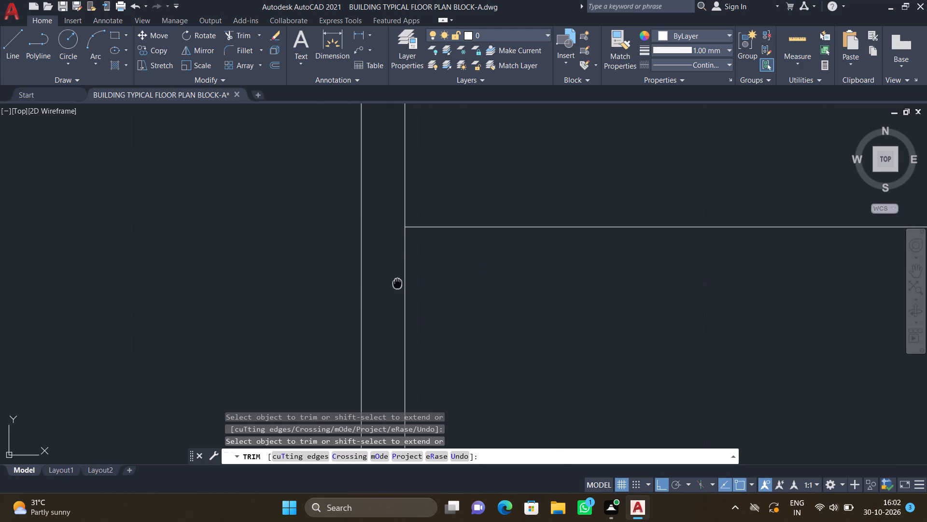
middle_click_drag(397, 275, 395, 201)
scroll(398, 202, "down", 3)
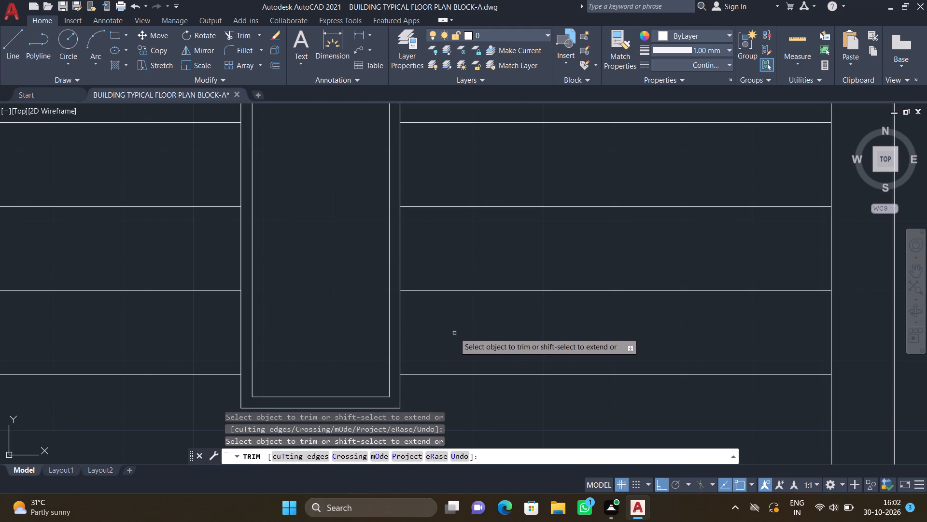
key("Return")
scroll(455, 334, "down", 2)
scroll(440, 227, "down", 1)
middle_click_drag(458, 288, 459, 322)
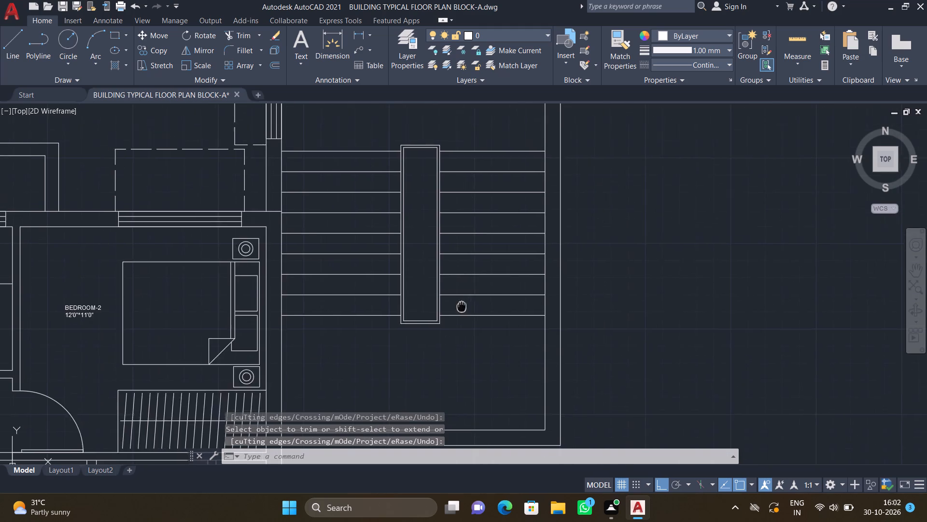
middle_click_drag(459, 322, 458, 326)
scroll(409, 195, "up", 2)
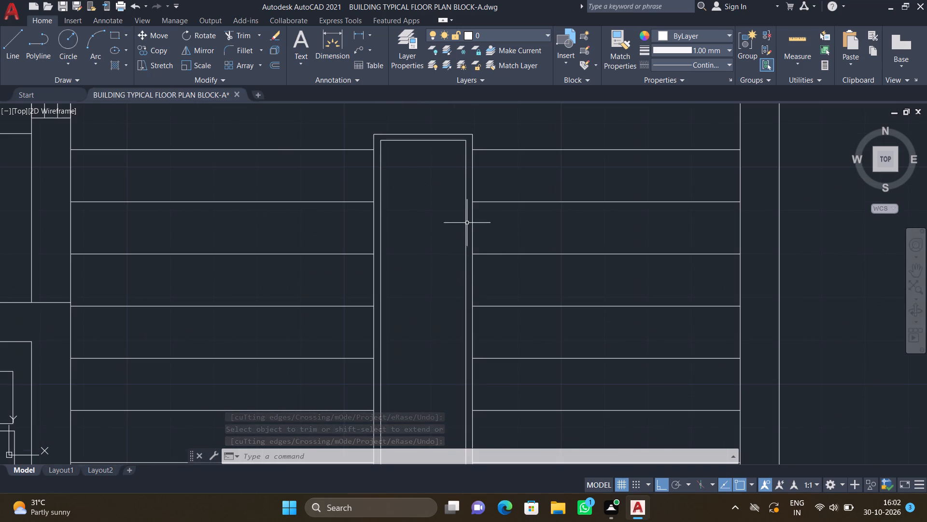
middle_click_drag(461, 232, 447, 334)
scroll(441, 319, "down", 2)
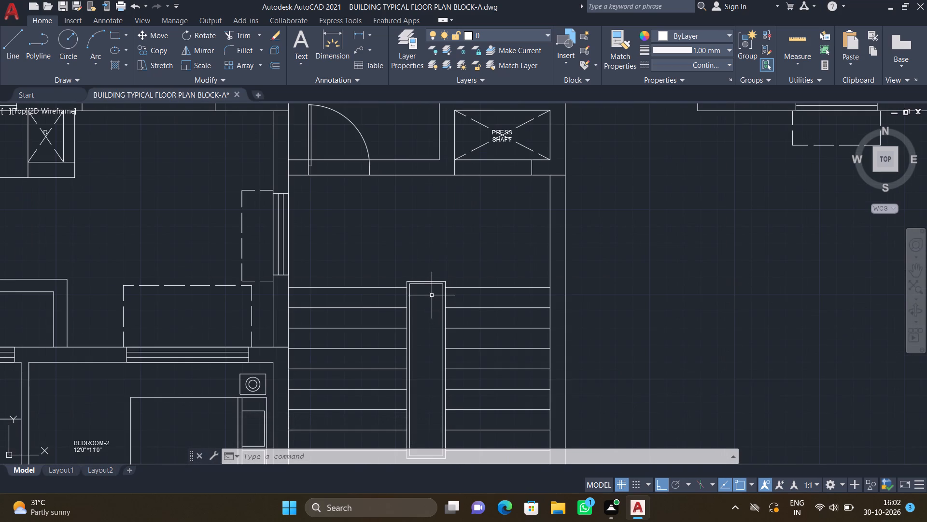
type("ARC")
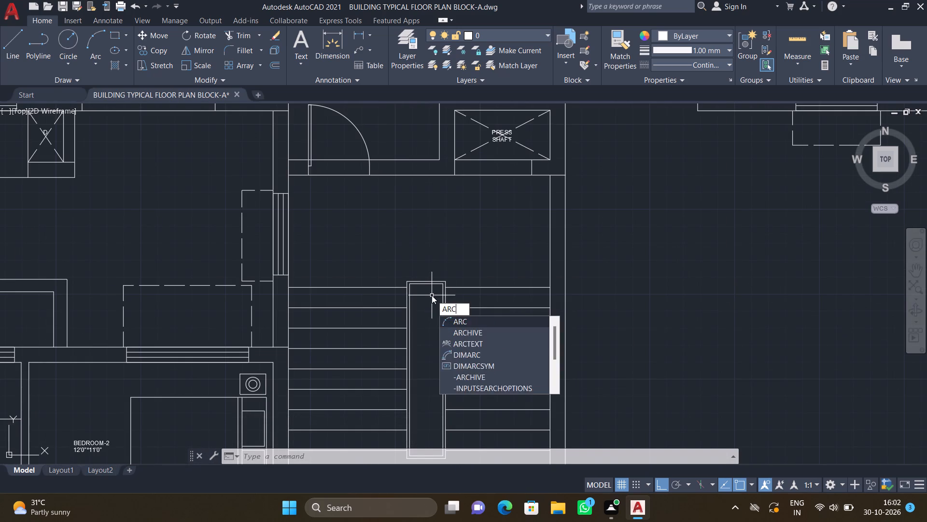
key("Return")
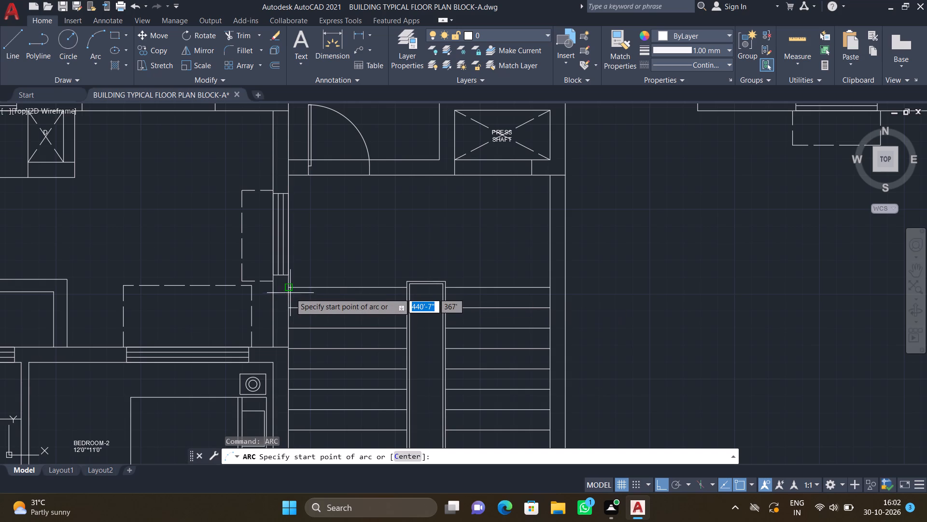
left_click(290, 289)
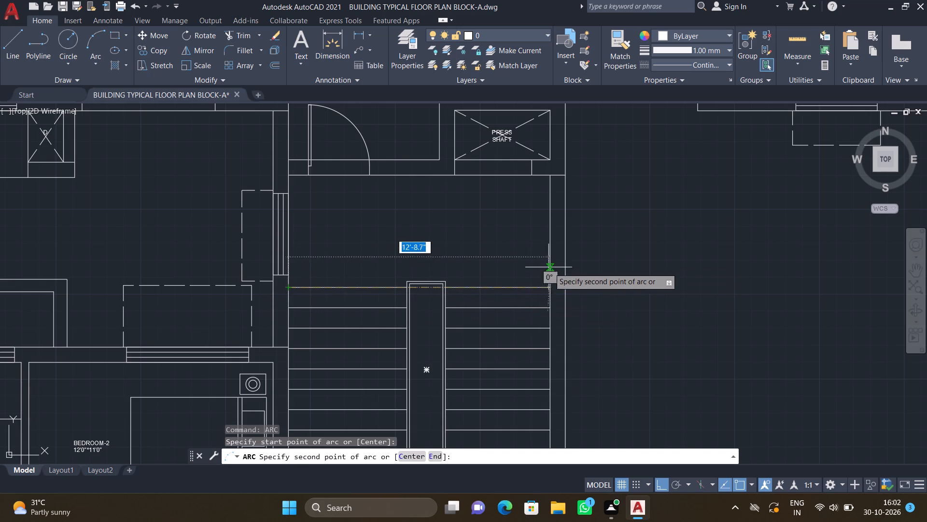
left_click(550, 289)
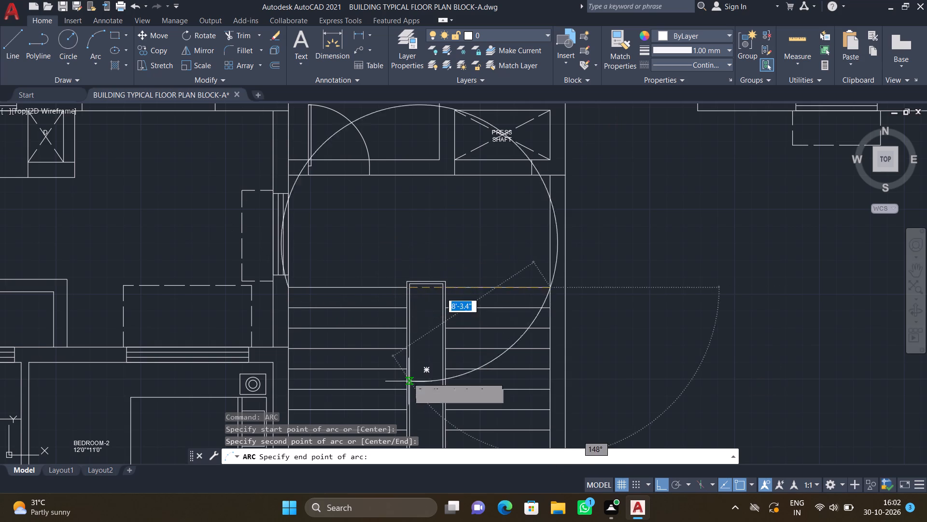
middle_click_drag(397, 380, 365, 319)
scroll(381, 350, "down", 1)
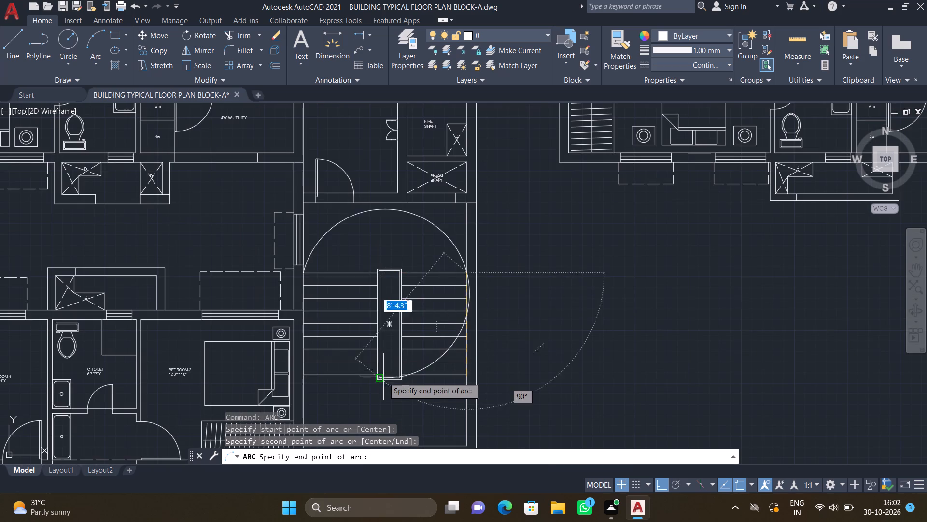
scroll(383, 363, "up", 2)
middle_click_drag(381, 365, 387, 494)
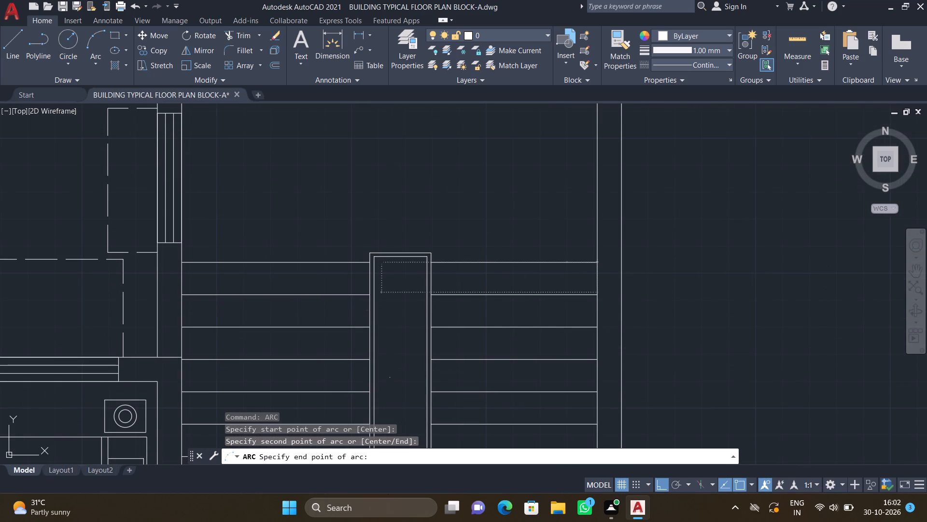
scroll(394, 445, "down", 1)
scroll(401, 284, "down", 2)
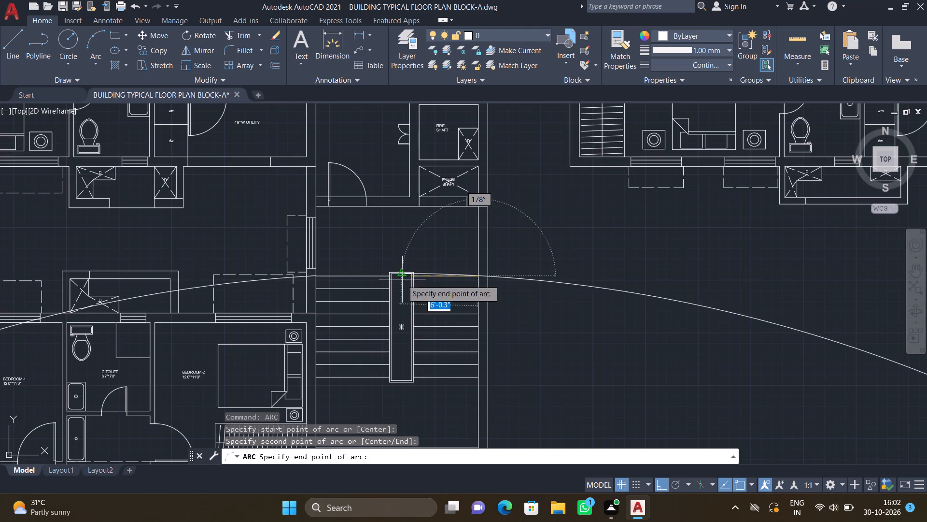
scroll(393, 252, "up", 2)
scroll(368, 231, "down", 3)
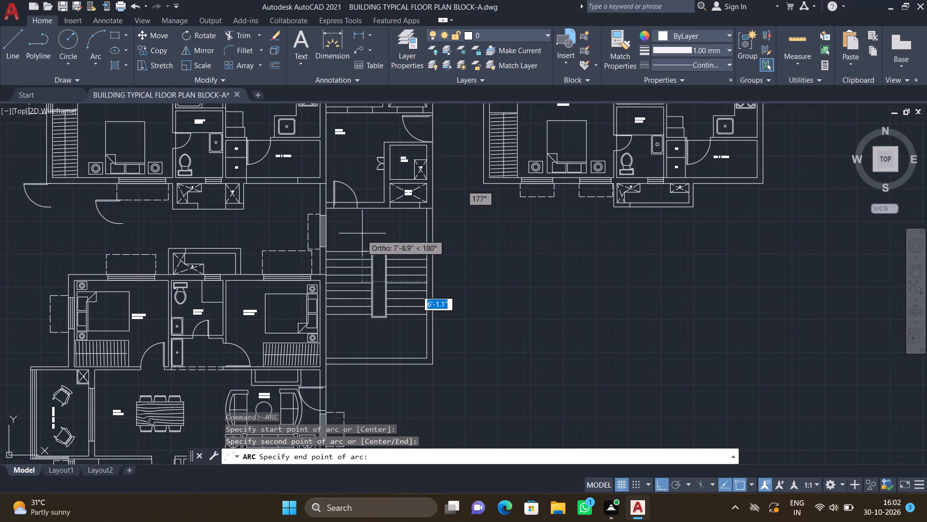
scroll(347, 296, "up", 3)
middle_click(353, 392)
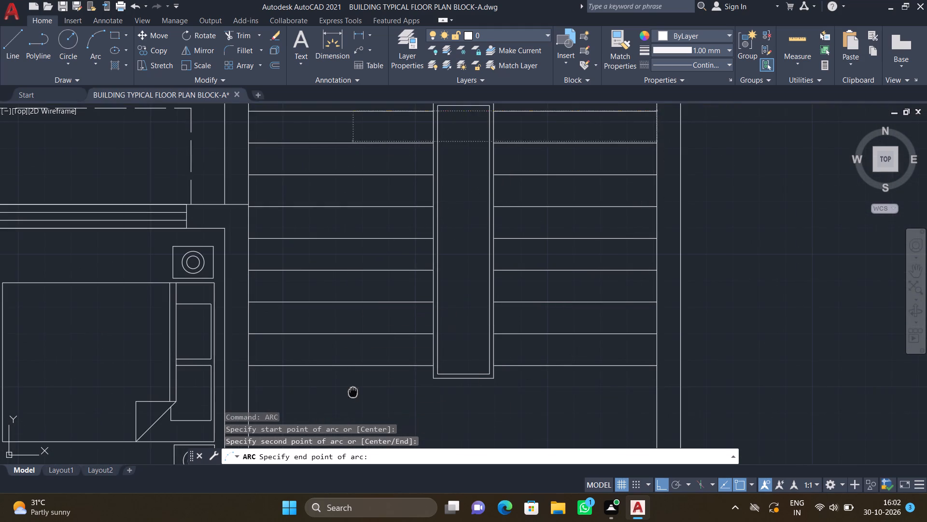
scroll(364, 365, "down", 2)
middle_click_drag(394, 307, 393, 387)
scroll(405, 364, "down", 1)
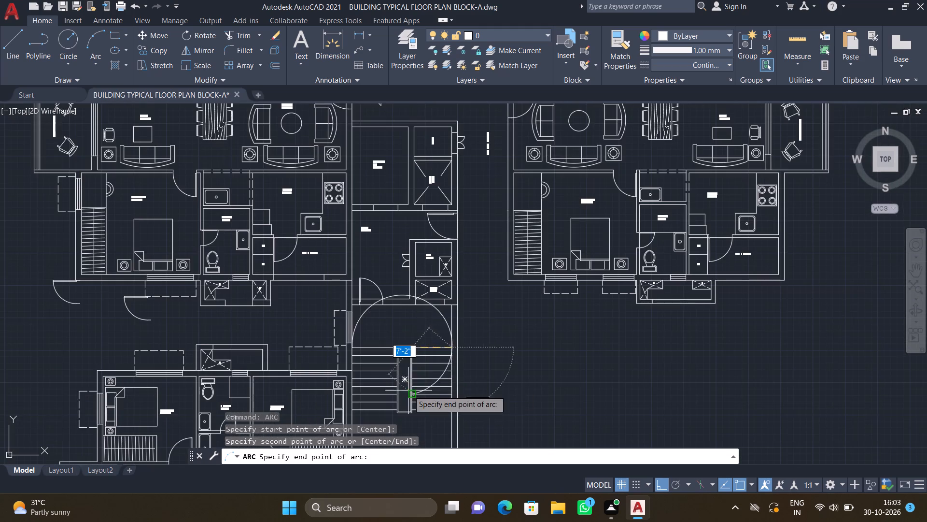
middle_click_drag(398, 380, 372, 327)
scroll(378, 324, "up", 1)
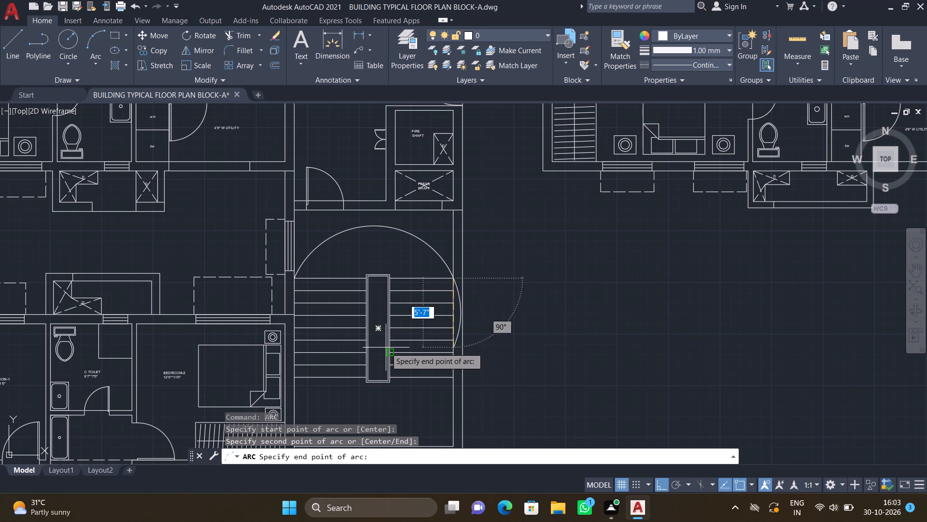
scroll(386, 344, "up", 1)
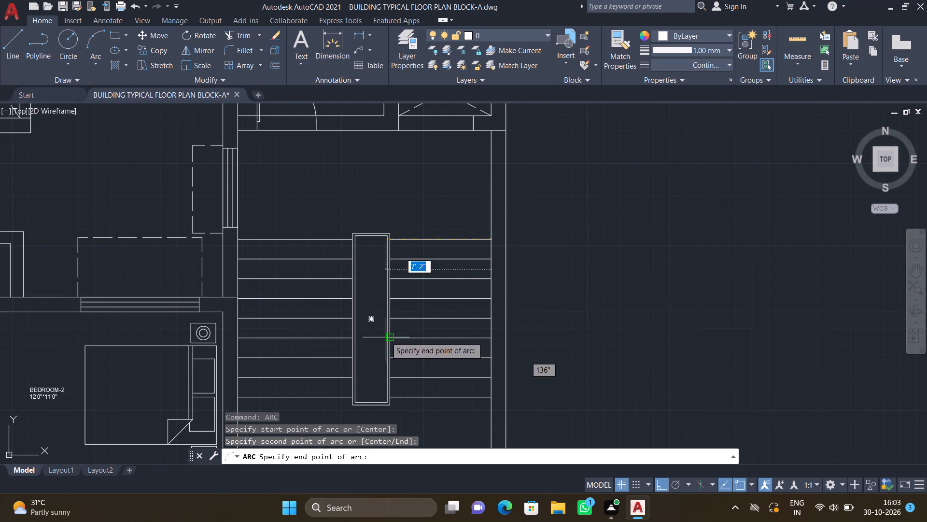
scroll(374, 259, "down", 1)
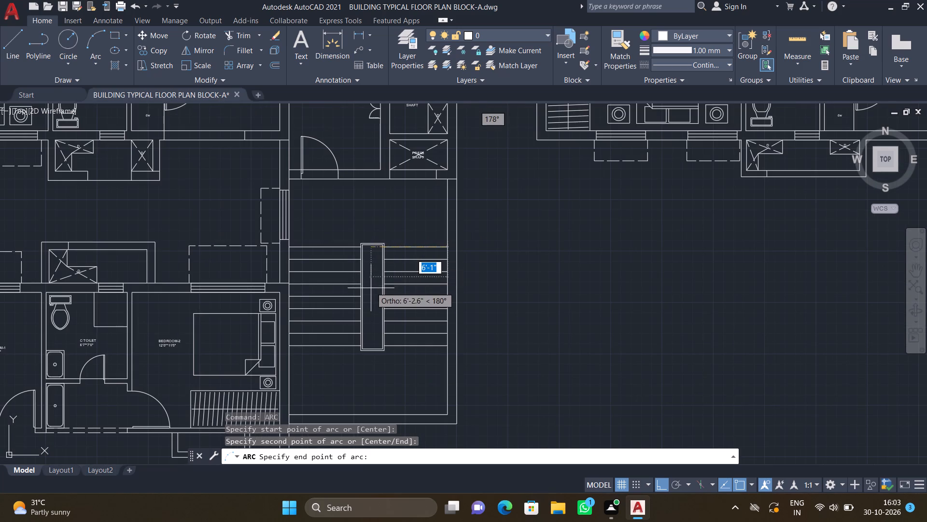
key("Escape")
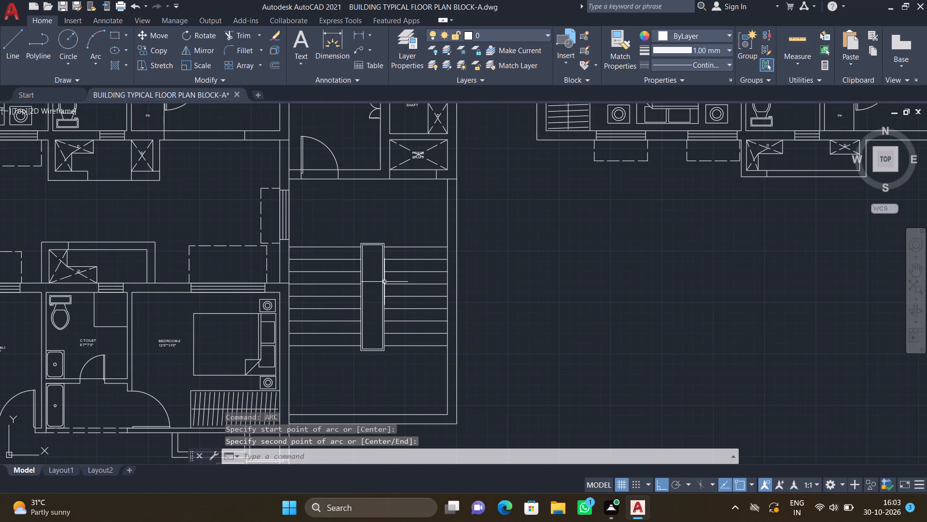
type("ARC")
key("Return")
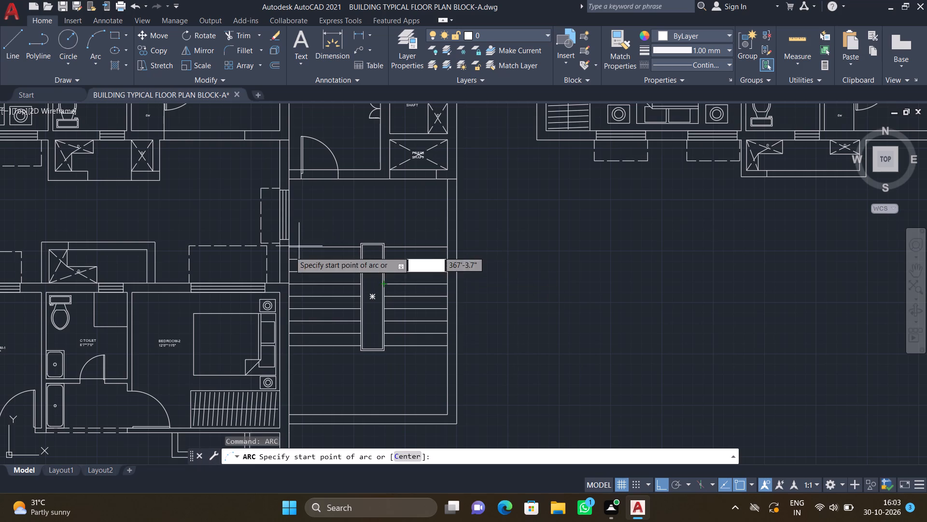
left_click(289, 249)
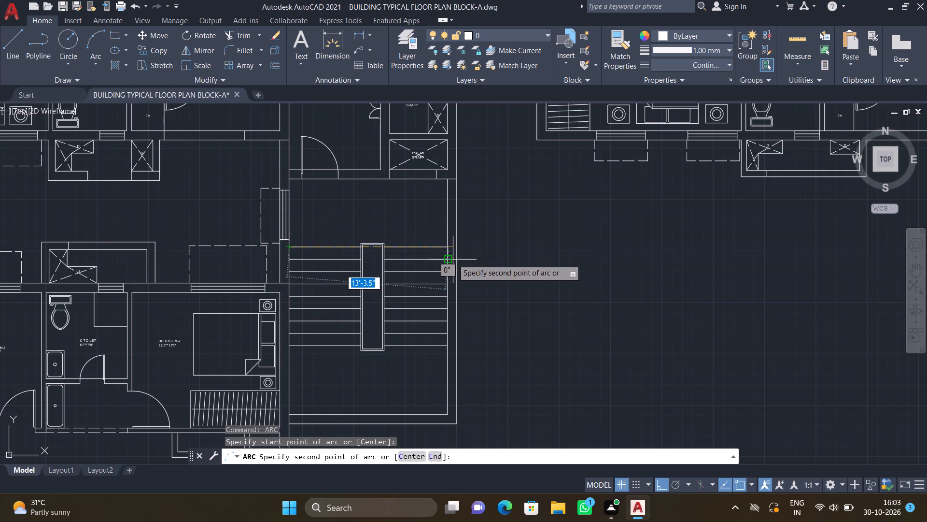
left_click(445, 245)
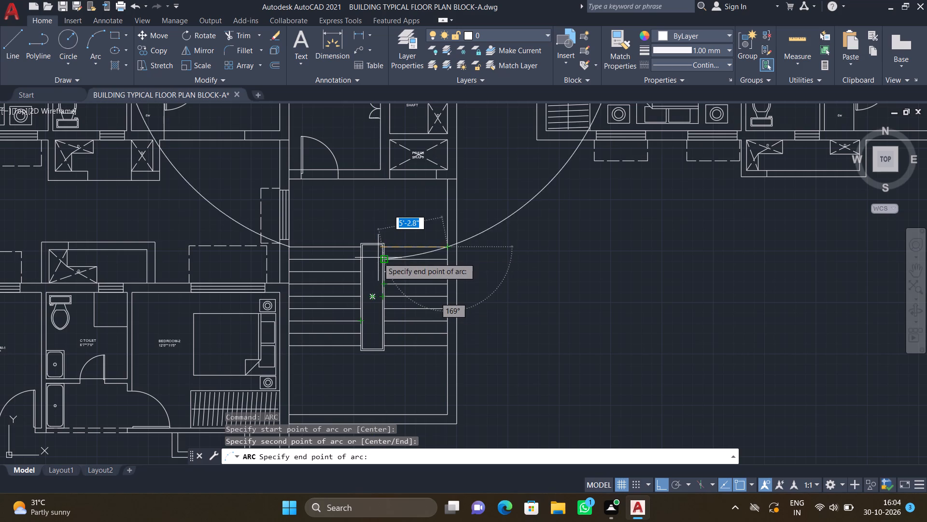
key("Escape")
Draw a three-point arc from the top tread's right wall end through its left wall end to the seventh tread at the stair well's left edge.
type("ARC")
key("Return")
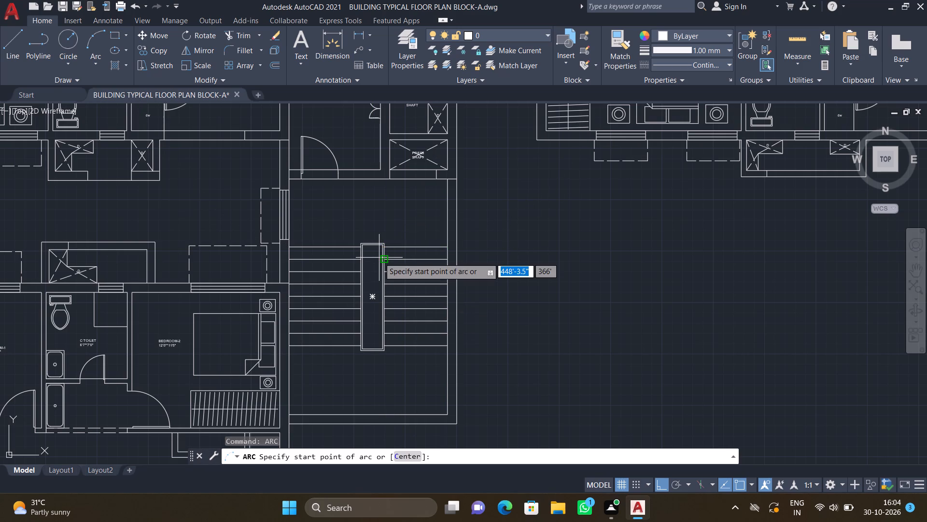
left_click(449, 248)
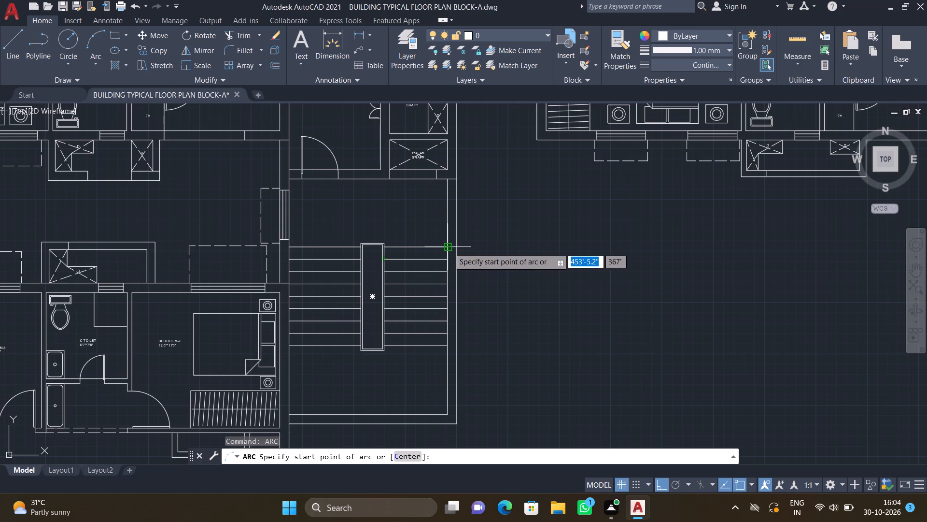
left_click(292, 248)
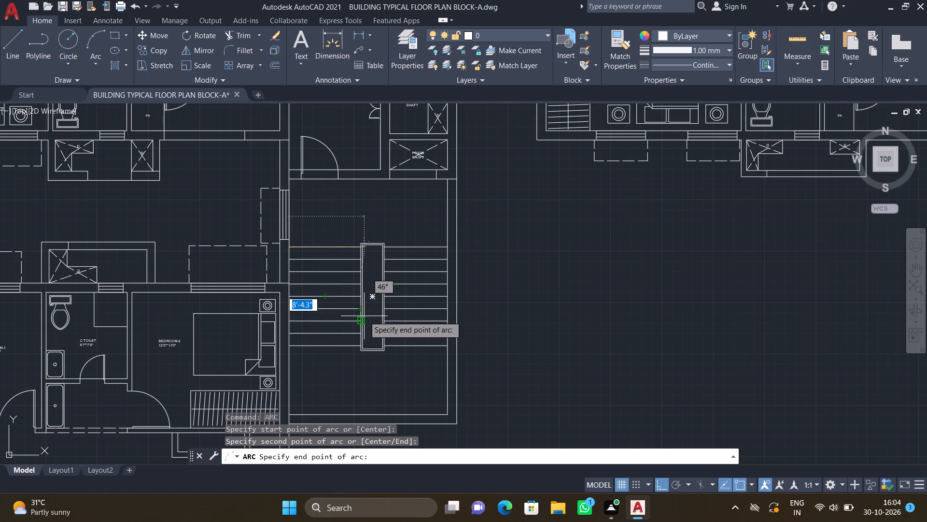
left_click(365, 316)
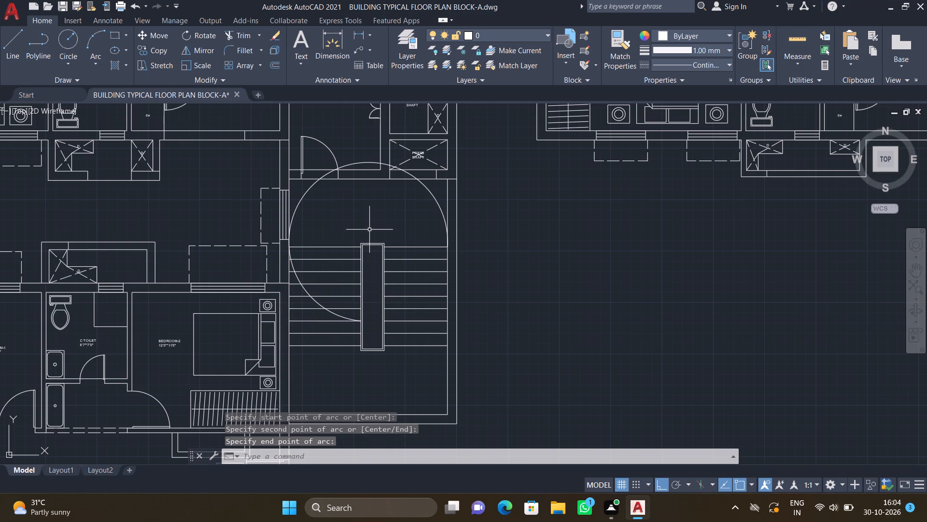
Move the arc straight down about 1'-4" so its crown touches the wall line above the upper landing.
key("m")
key("Return")
left_click(442, 209)
key("Return")
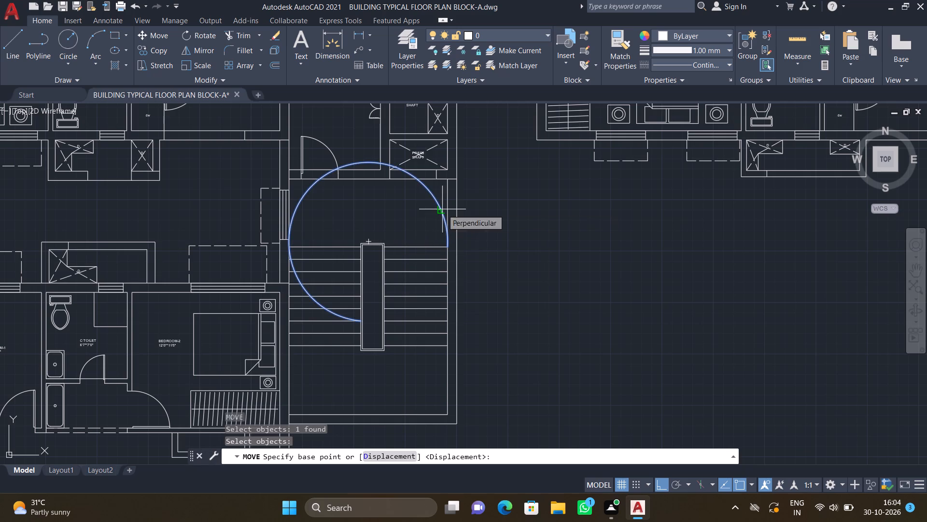
left_click(367, 161)
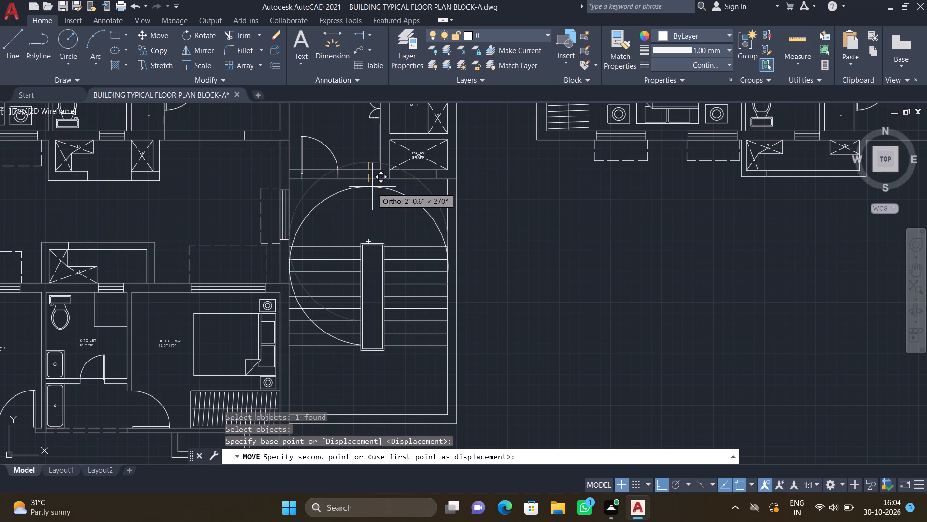
scroll(373, 183, "up", 2)
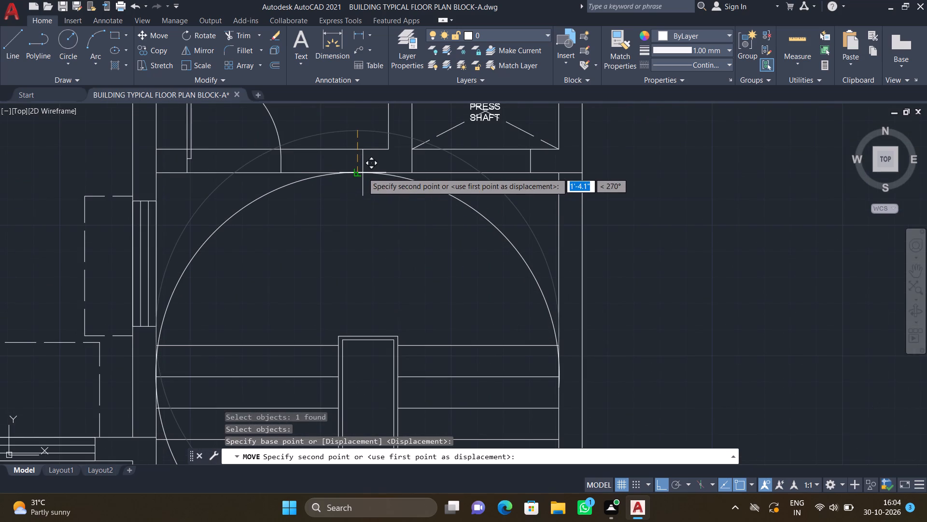
left_click(363, 173)
Trim the arc segment between the left wall line and the third tread from the top.
middle_click_drag(359, 248, 361, 248)
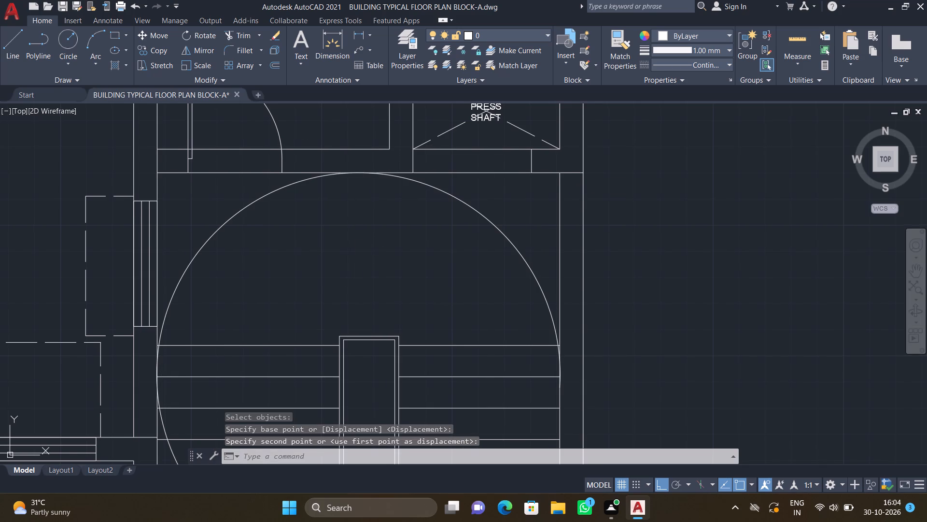
middle_click_drag(361, 248, 364, 248)
type("TR")
key("Return")
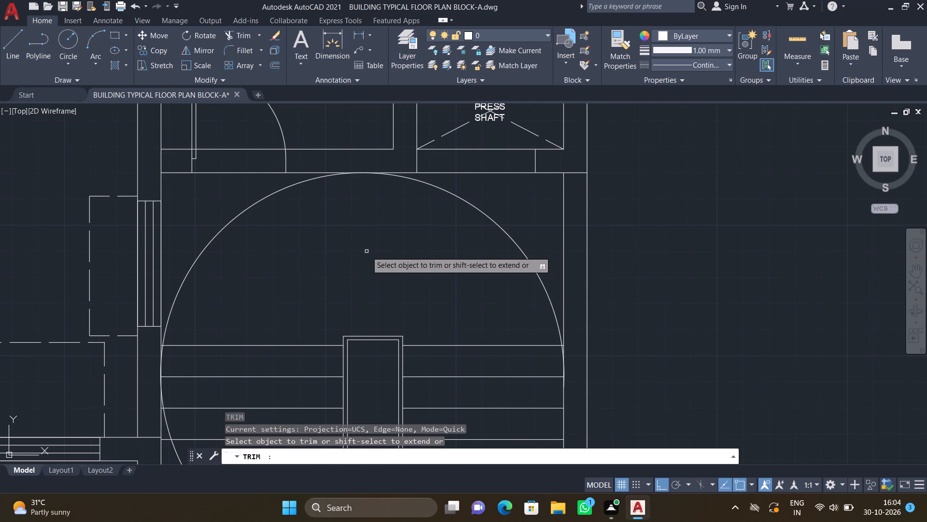
scroll(366, 251, "down", 1)
middle_click_drag(339, 274, 366, 235)
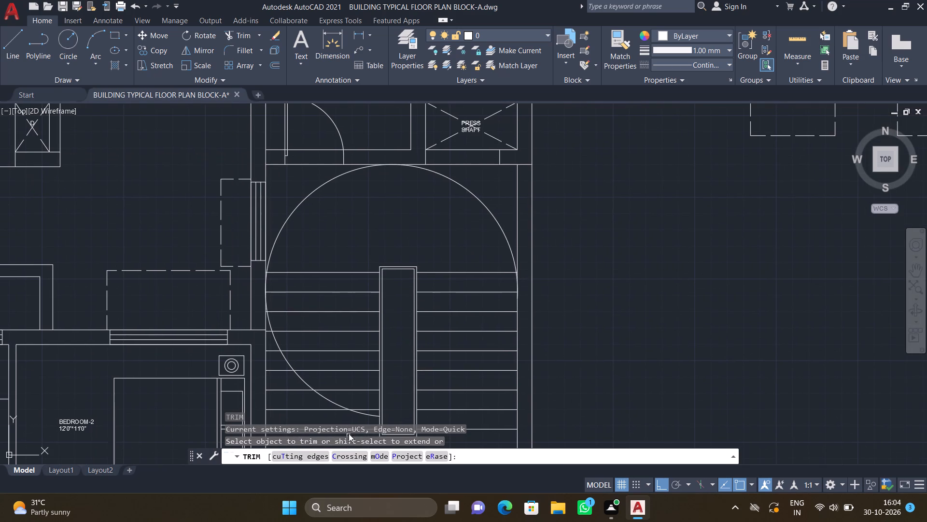
middle_click_drag(348, 432, 352, 322)
middle_click_drag(342, 409, 351, 310)
scroll(281, 193, "up", 3)
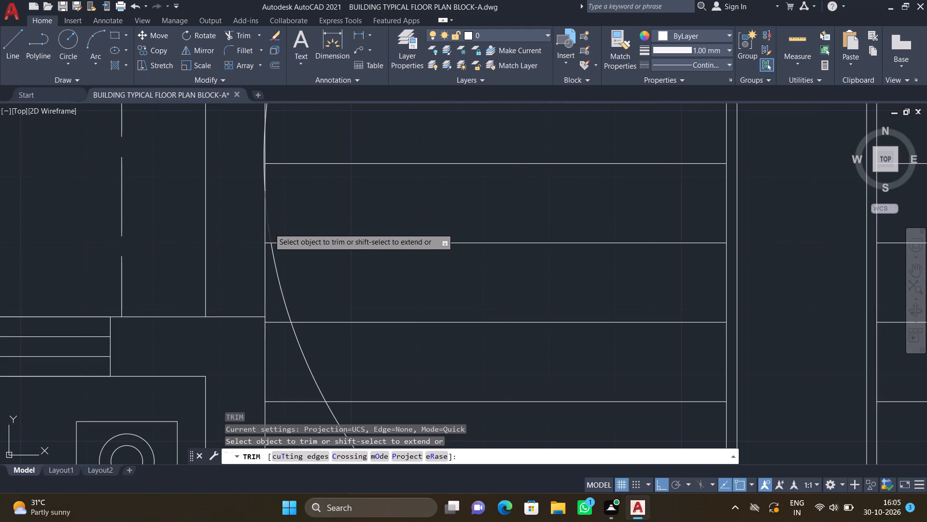
left_click(269, 228)
Trim the sliver of arc bulging past the left wall line near the top treads and finish trimming.
scroll(271, 176, "down", 1)
scroll(266, 143, "up", 3)
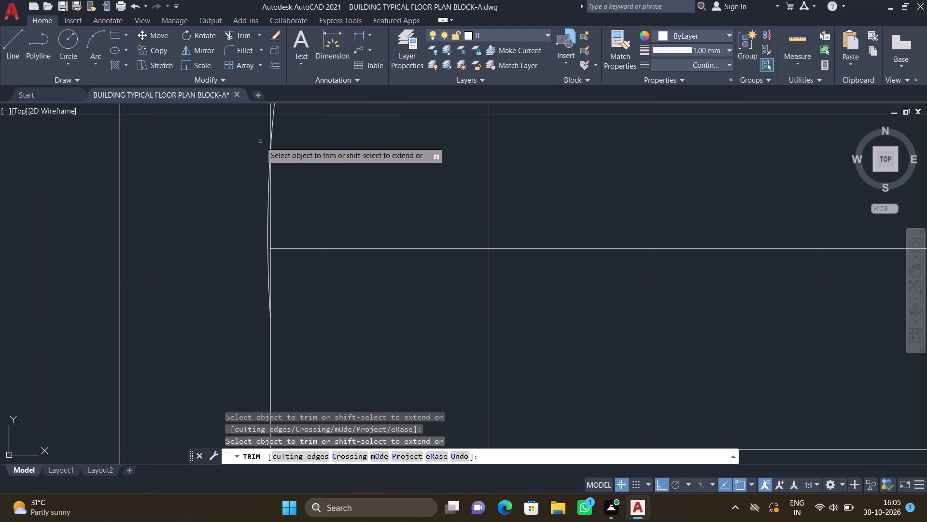
scroll(269, 145, "up", 1)
scroll(267, 260, "up", 1)
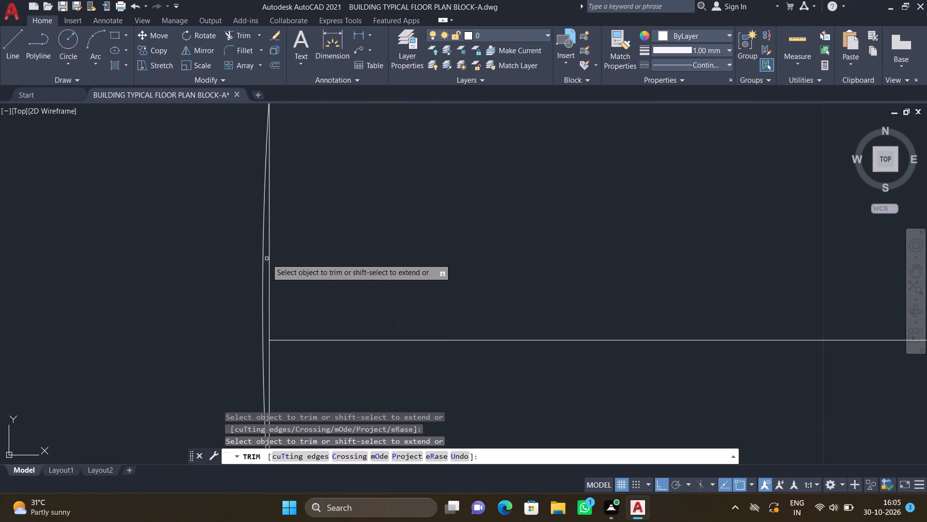
left_click(263, 255)
scroll(284, 230, "down", 1)
middle_click_drag(294, 190, 309, 248)
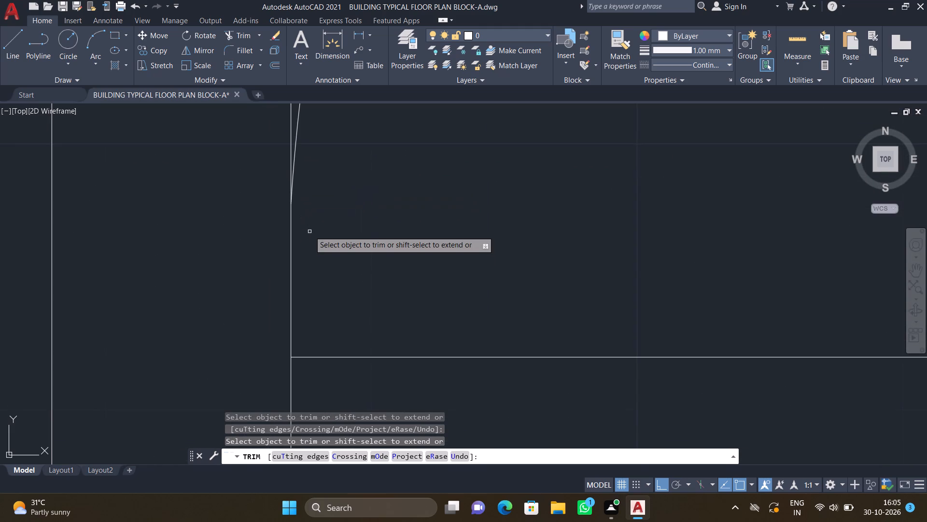
scroll(311, 184, "down", 2)
middle_click_drag(345, 327, 329, 274)
scroll(336, 284, "down", 3)
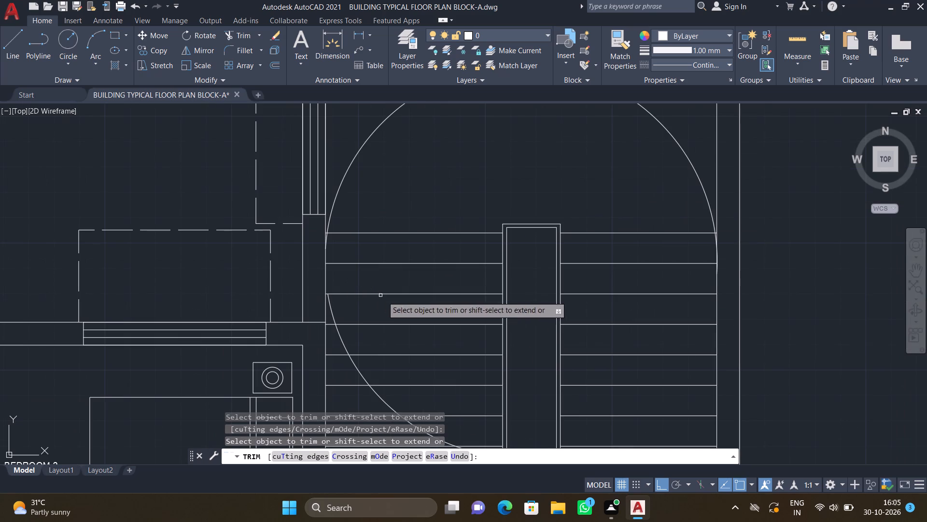
key("Return")
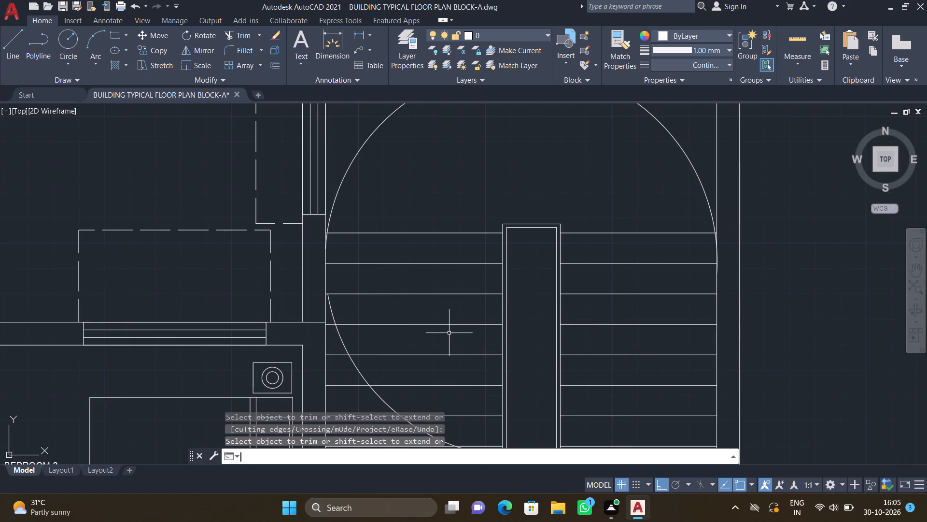
Delete the leftover lower arc piece crossing the left flight's treads.
left_click(343, 343)
key("Delete")
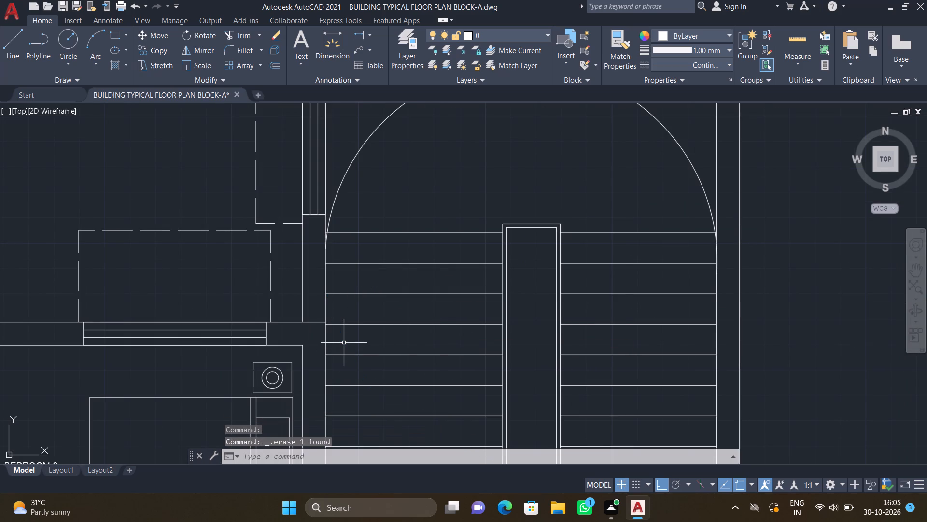
Trim the arc's right end where it runs past the right inner wall line beside the top treads.
scroll(367, 336, "down", 1)
middle_click_drag(447, 332, 341, 350)
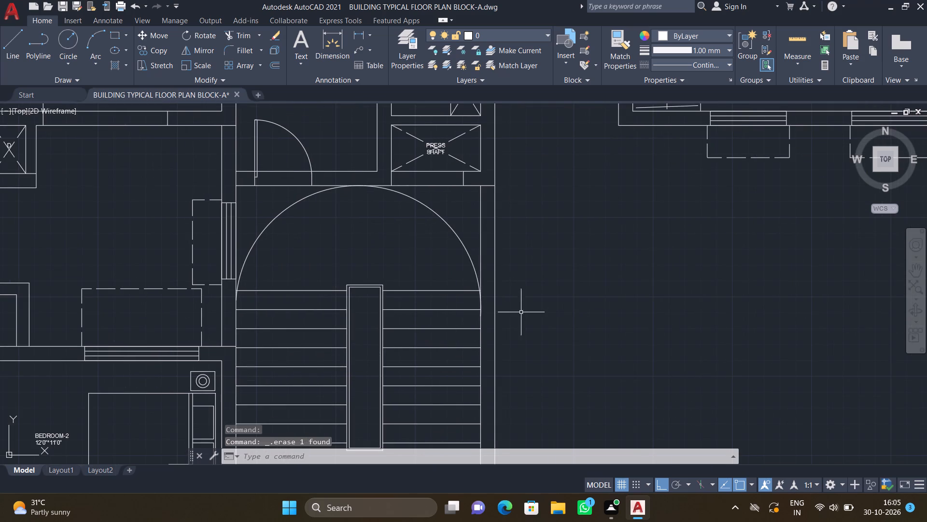
scroll(478, 308, "up", 4)
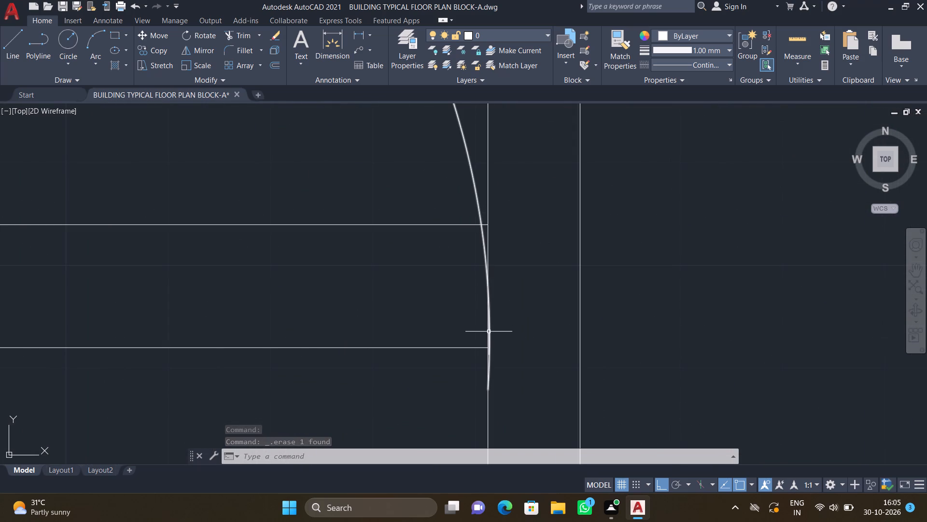
type("TR")
key("Return")
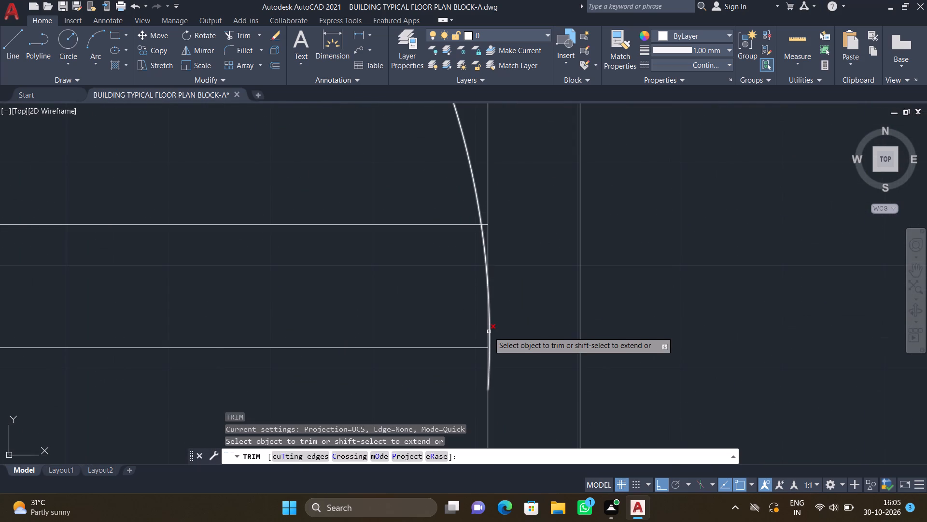
scroll(490, 328, "up", 2)
left_click(484, 320)
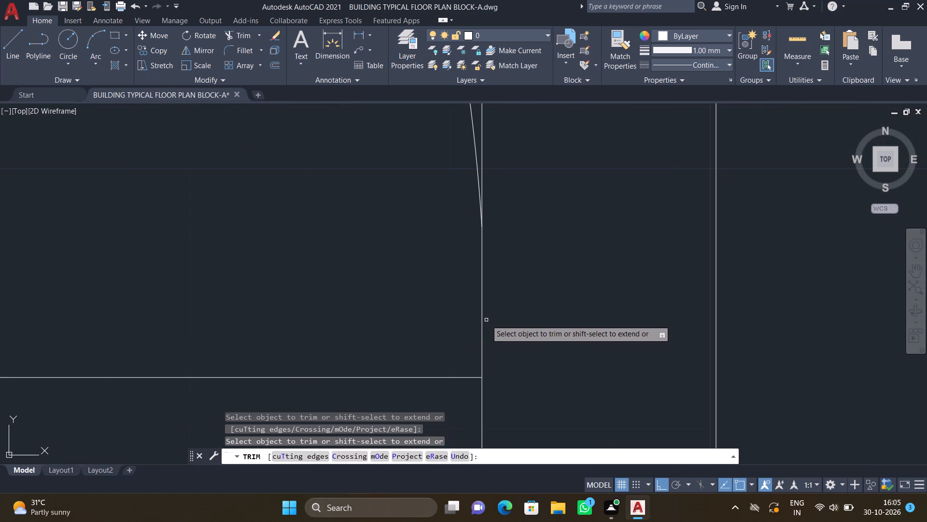
key("Return")
Draw a three-point arc at the lower landing from the bottom tread's right end through its left end, ending on the right inner wall line.
scroll(487, 320, "down", 3)
middle_click_drag(338, 293, 421, 325)
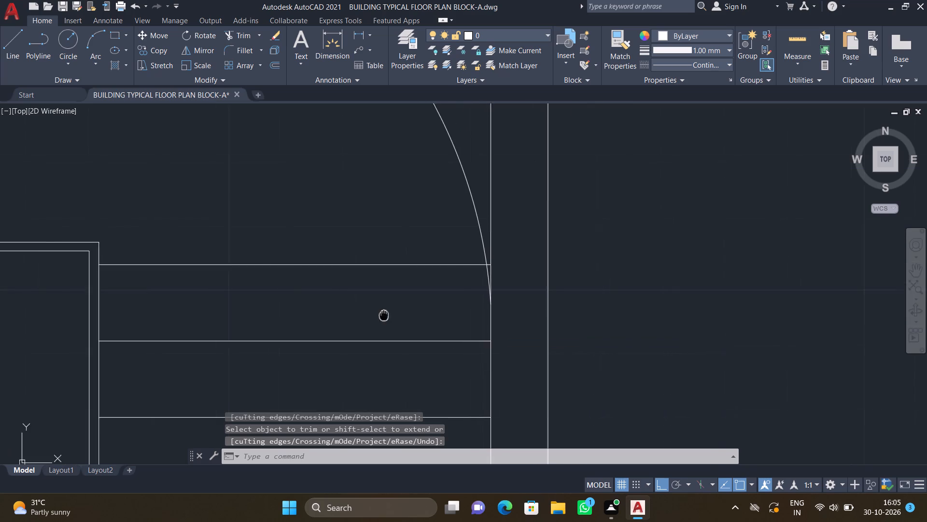
middle_click_drag(421, 325, 441, 330)
scroll(441, 331, "down", 3)
scroll(356, 227, "up", 3)
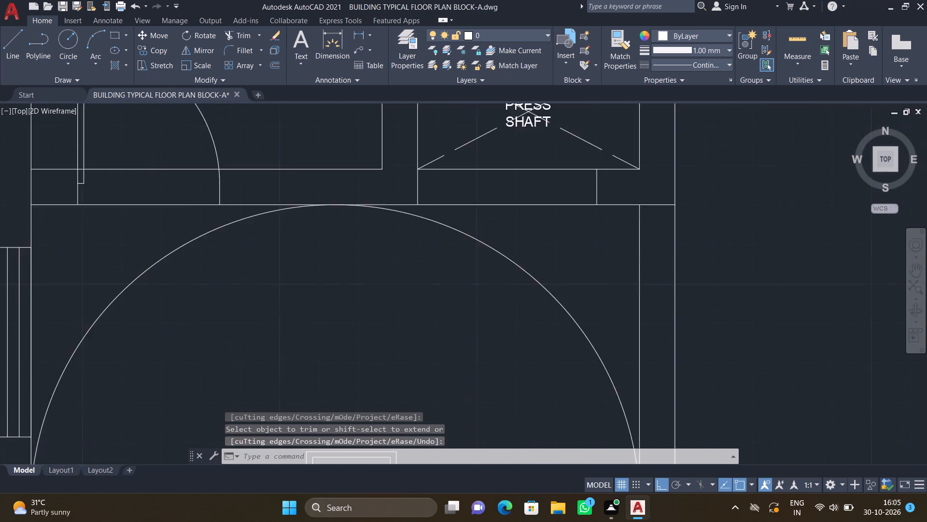
scroll(352, 263, "down", 3)
middle_click_drag(348, 352, 348, 268)
scroll(354, 271, "down", 3)
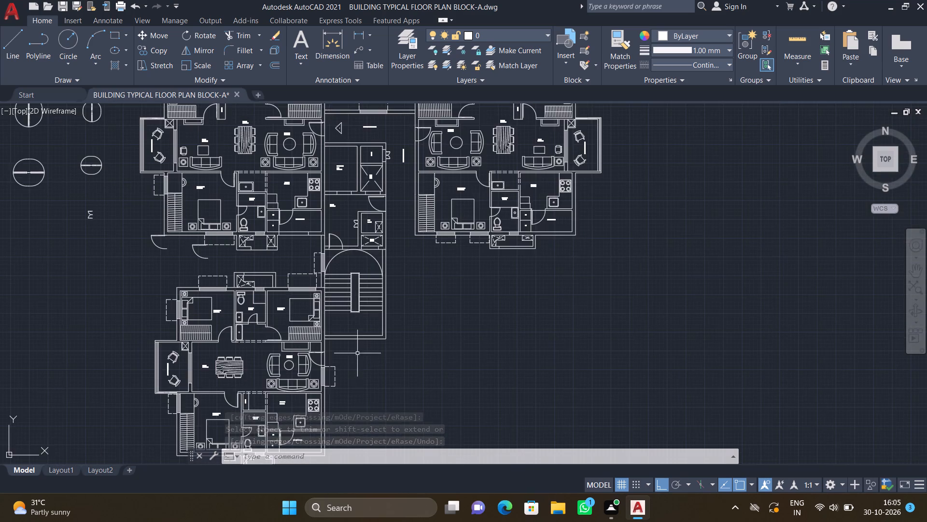
middle_click_drag(355, 342, 368, 302)
scroll(355, 289, "up", 2)
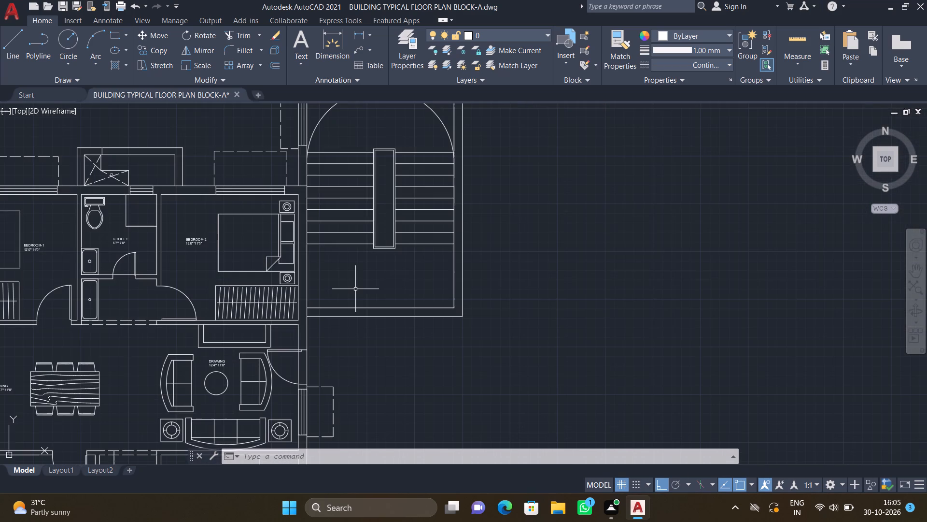
type("ARC")
key("Return")
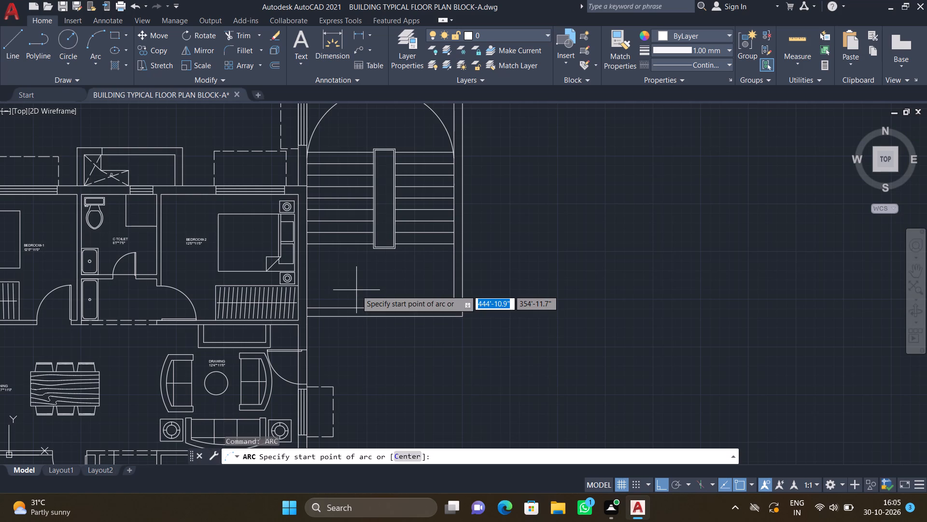
scroll(448, 249, "up", 3)
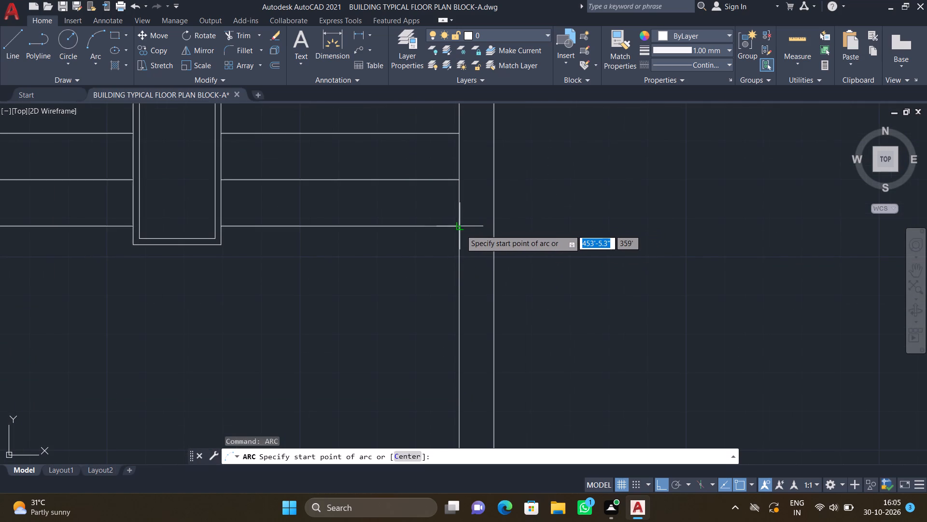
left_click(461, 229)
scroll(367, 348, "down", 3)
middle_click_drag(255, 387, 342, 365)
scroll(323, 310, "up", 2)
left_click_drag(327, 279, 339, 291)
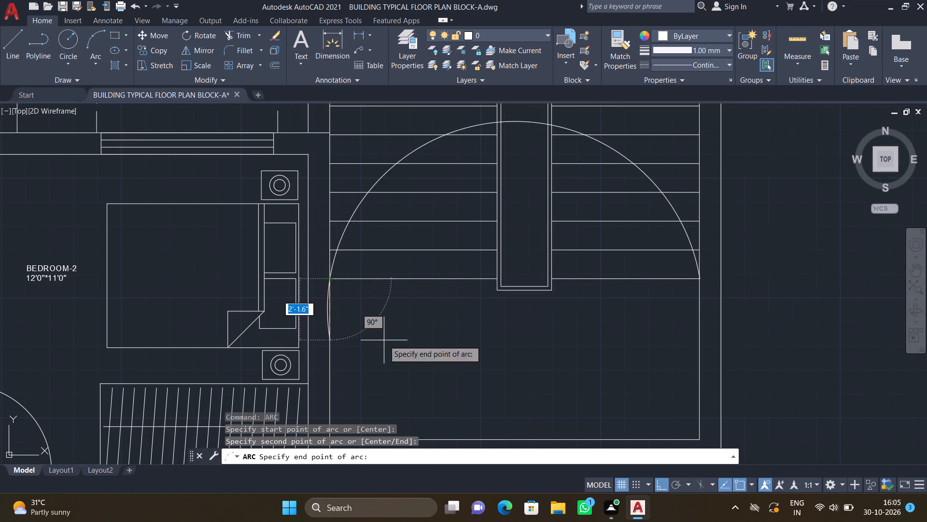
scroll(385, 340, "down", 2)
scroll(474, 370, "down", 2)
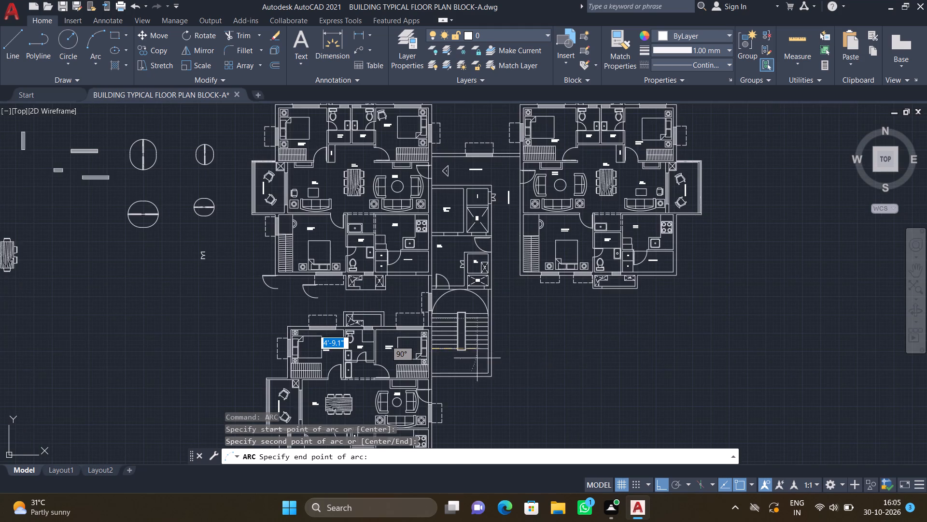
scroll(475, 360, "down", 1)
middle_click_drag(473, 360, 397, 270)
scroll(418, 277, "up", 3)
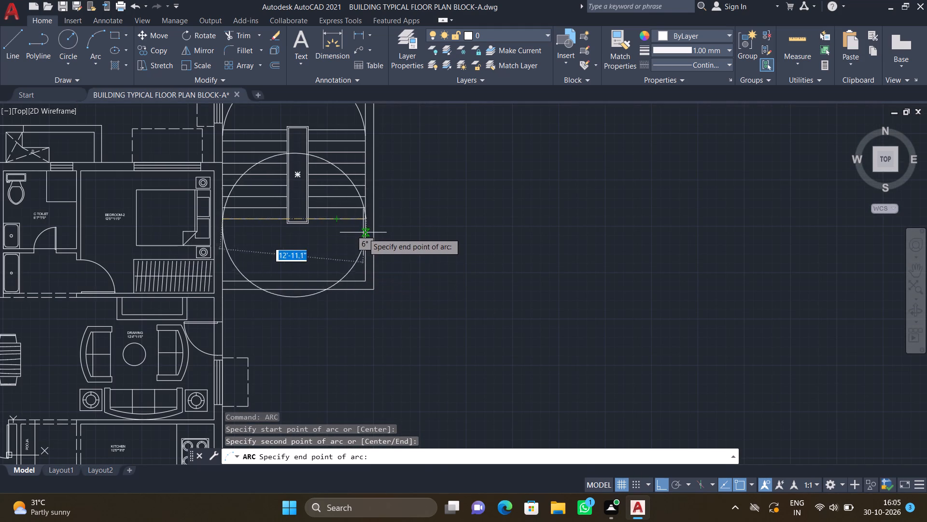
scroll(363, 226, "up", 1)
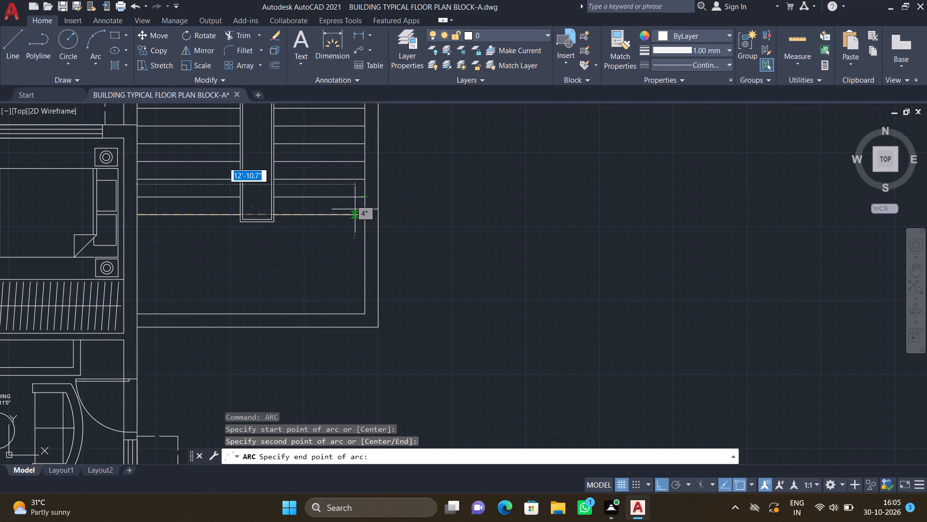
left_click(355, 209)
left_click(341, 234)
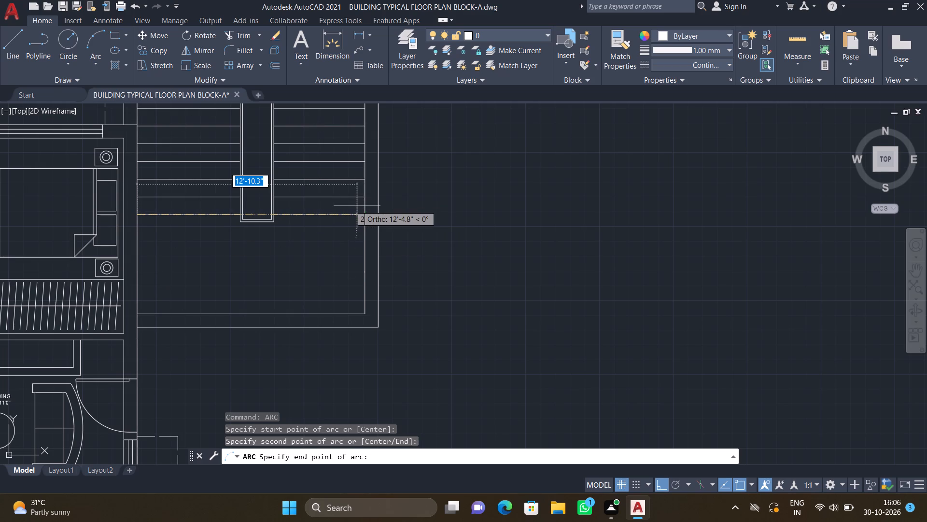
left_click(357, 205)
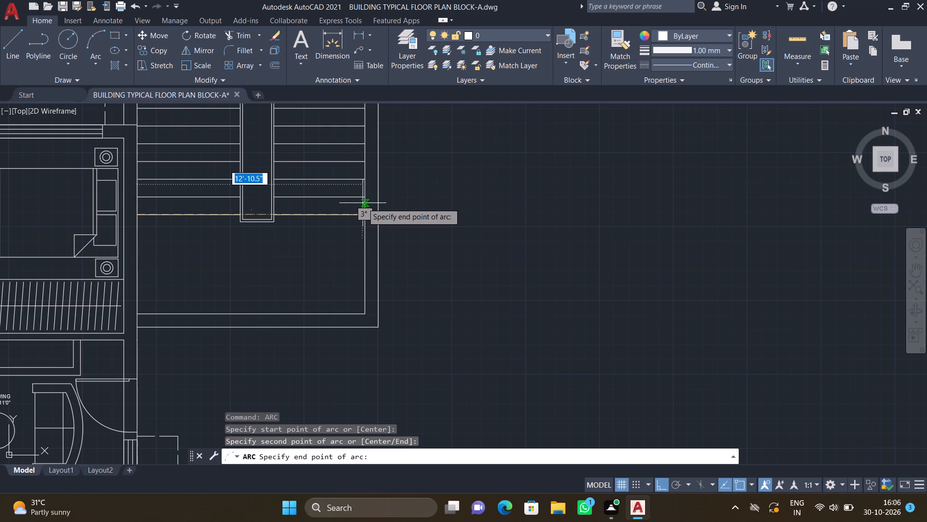
left_click(363, 203)
Move the lower arc up about 4.9" so its lowest point touches the landing's bottom inner wall line.
scroll(336, 236, "down", 1)
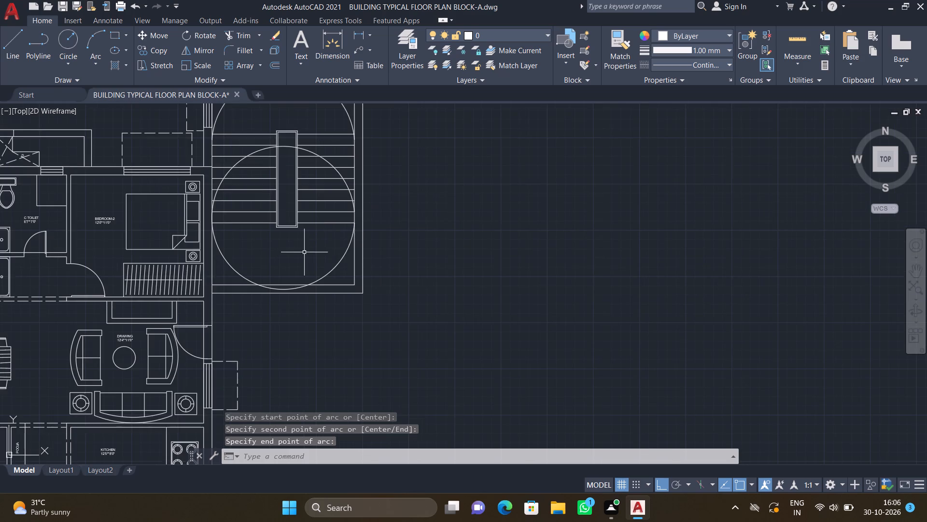
middle_click_drag(303, 251, 398, 277)
scroll(382, 278, "down", 1)
scroll(382, 277, "up", 2)
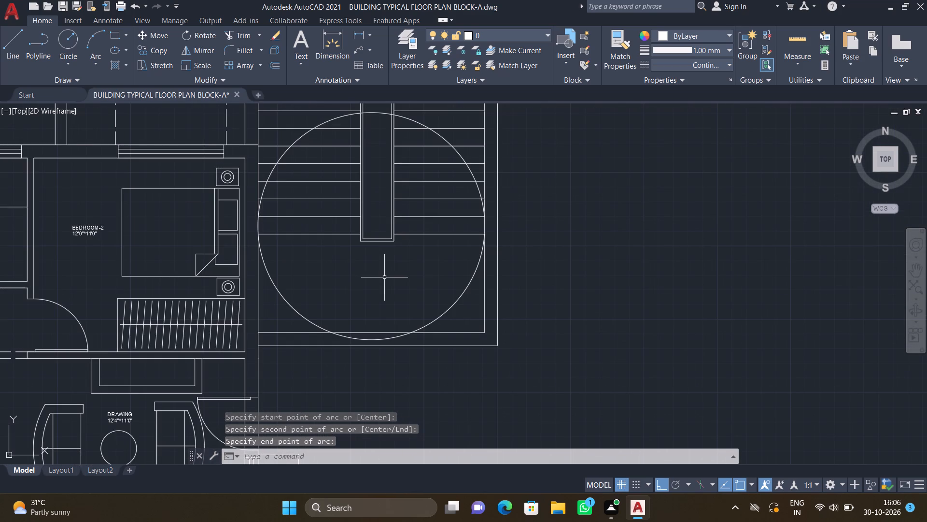
key("m")
key("Return")
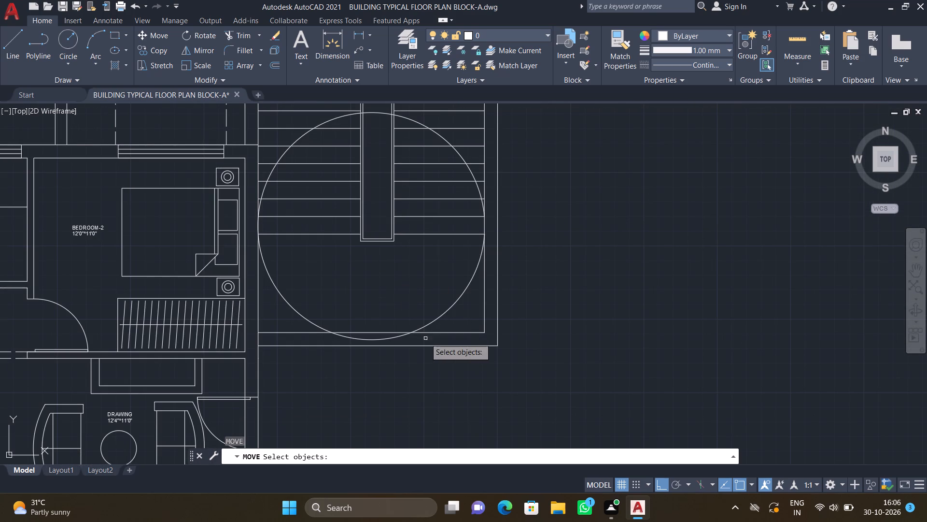
left_click(443, 314)
key("Return")
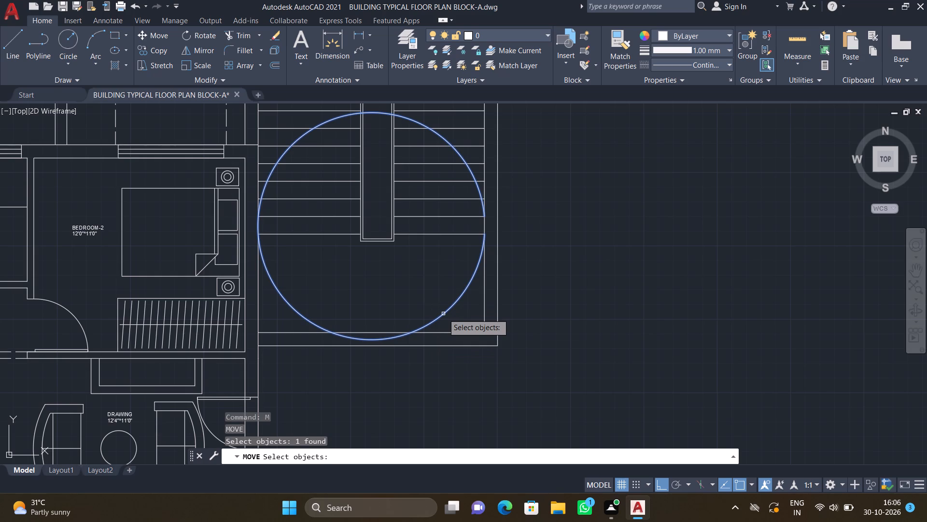
scroll(365, 343, "up", 2)
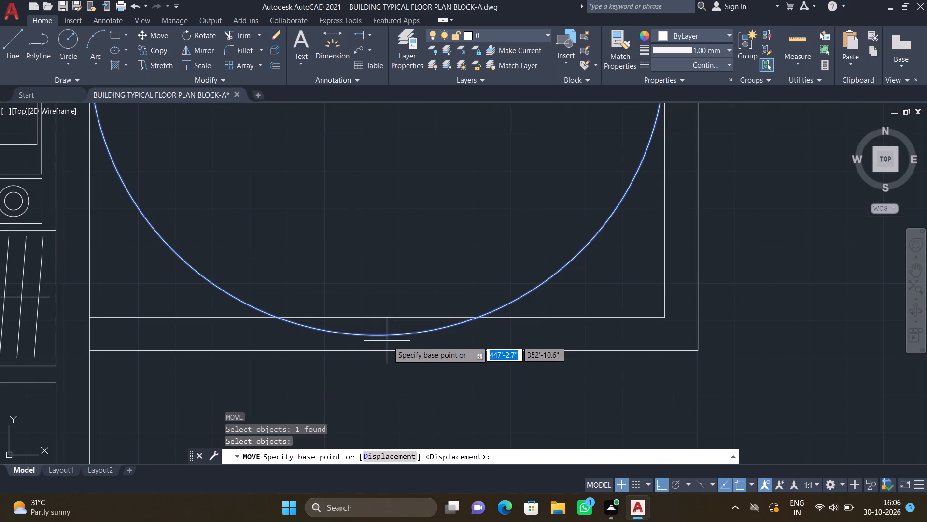
left_click(386, 337)
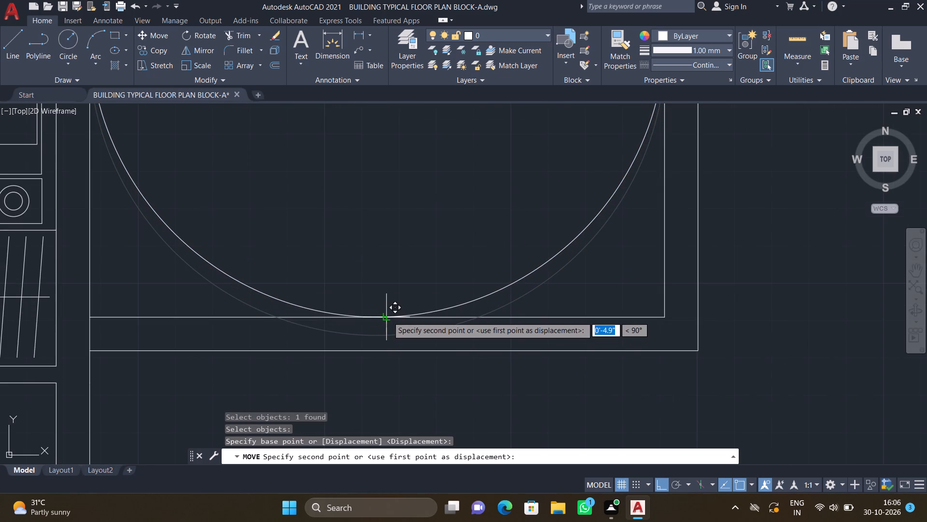
left_click(388, 317)
Trim the lower arc's end at the right inner wall line just above the bottom tread.
scroll(354, 348, "down", 3)
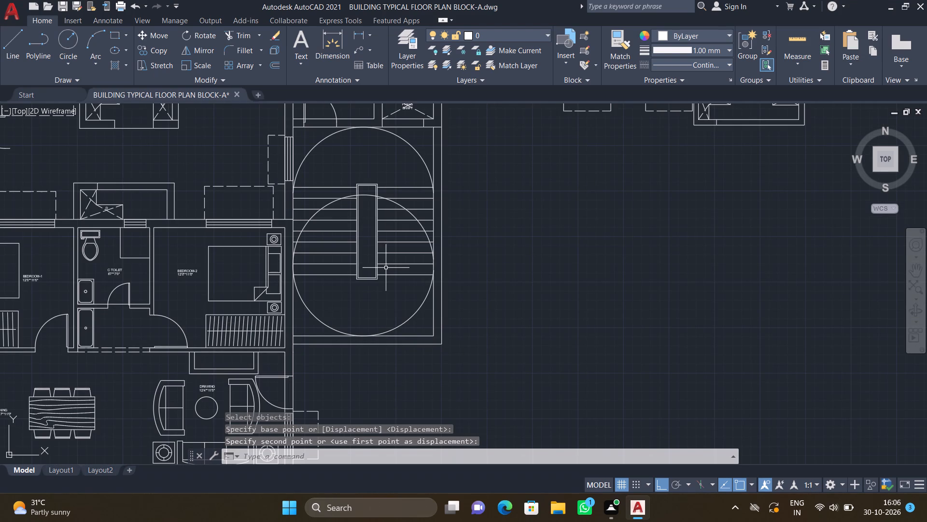
type("TR")
key("Return")
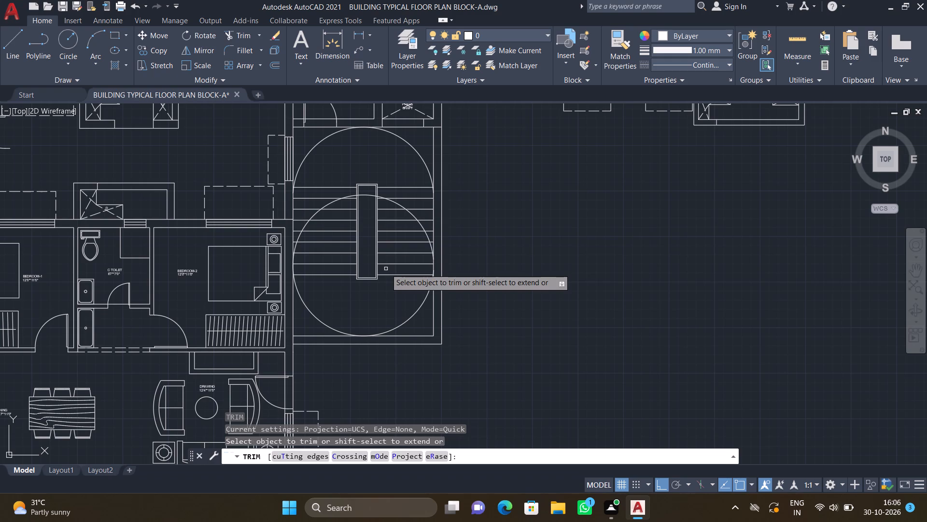
scroll(429, 269, "up", 5)
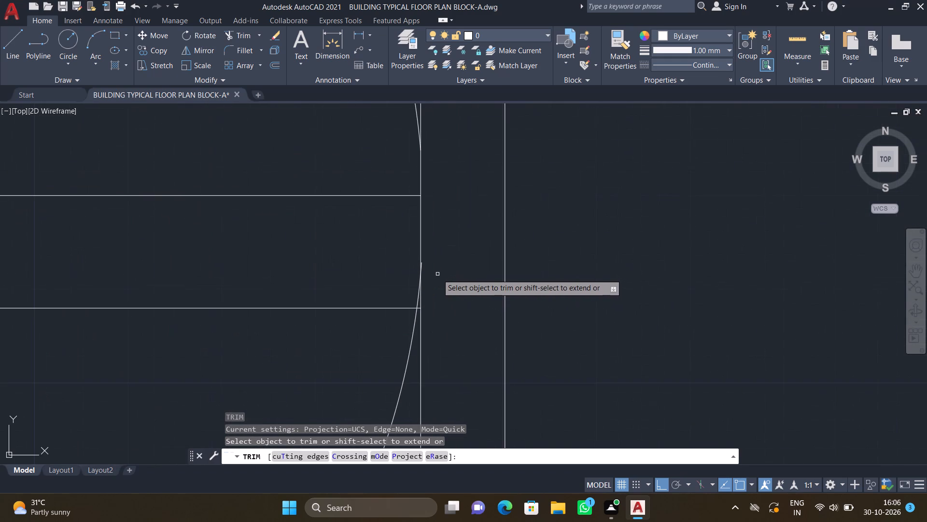
scroll(428, 265, "up", 1)
middle_click_drag(439, 304, 449, 338)
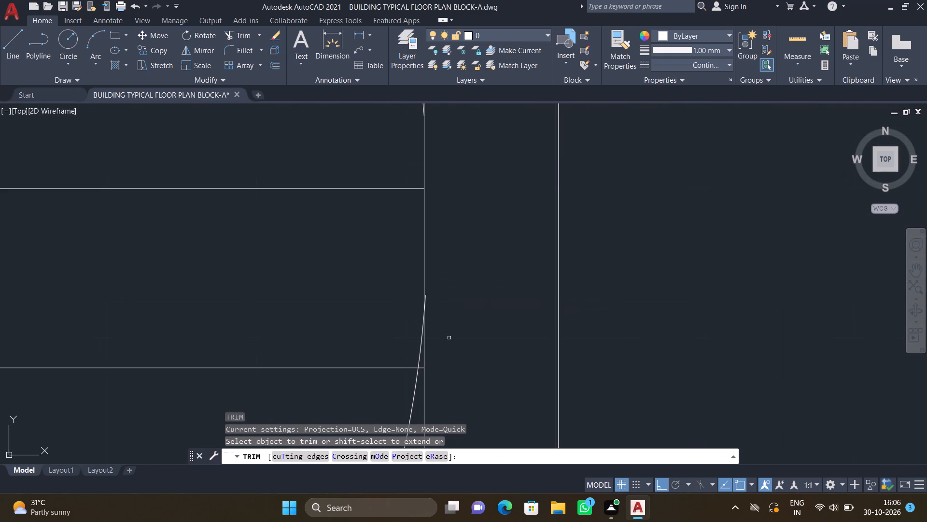
scroll(427, 304, "up", 3)
left_click(413, 295)
Trim the arc segment between the right inner wall line and the third tread from the bottom.
scroll(442, 312, "down", 3)
middle_click_drag(458, 291, 492, 438)
scroll(490, 425, "down", 3)
scroll(478, 351, "up", 2)
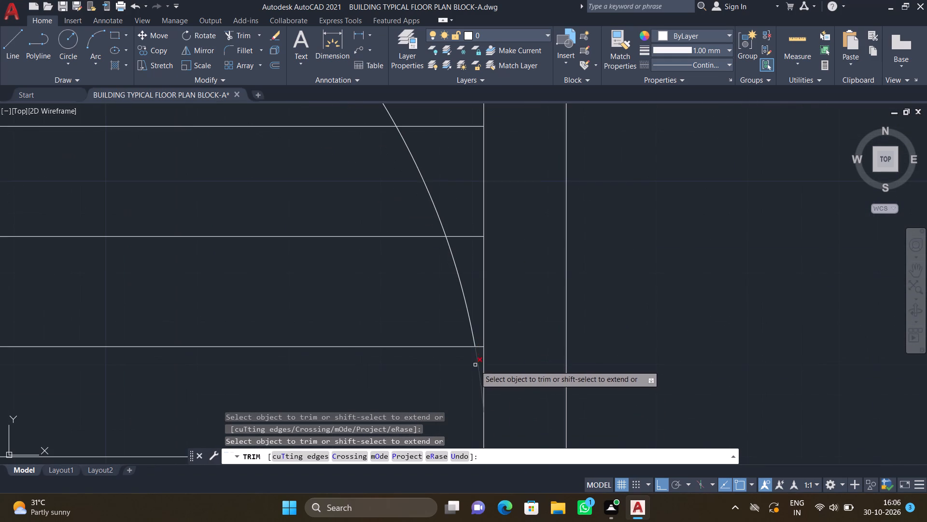
left_click(478, 364)
Trim the arc segment just above the bottom tread beside the left wall line.
scroll(467, 378, "down", 3)
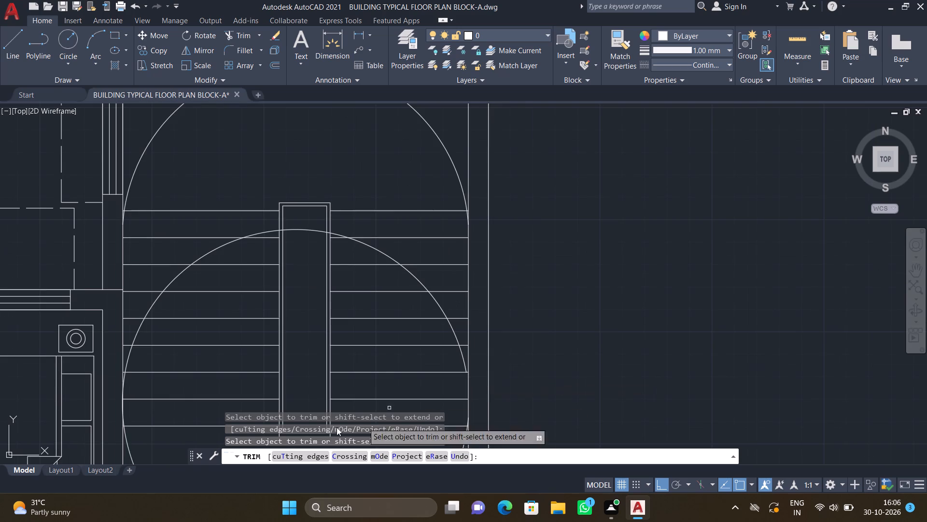
middle_click_drag(337, 414, 419, 348)
scroll(418, 345, "down", 1)
middle_click_drag(297, 423, 419, 320)
scroll(366, 293, "up", 3)
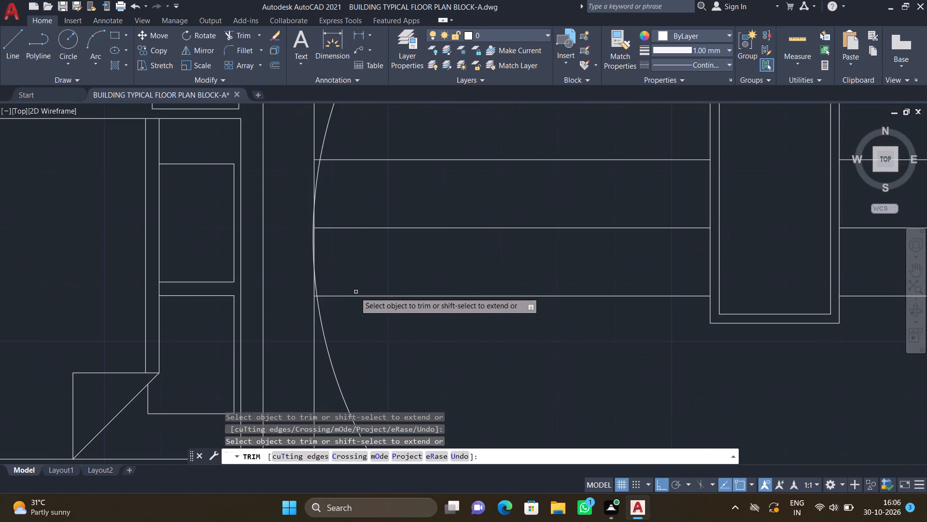
scroll(309, 303, "up", 4)
left_click(322, 275)
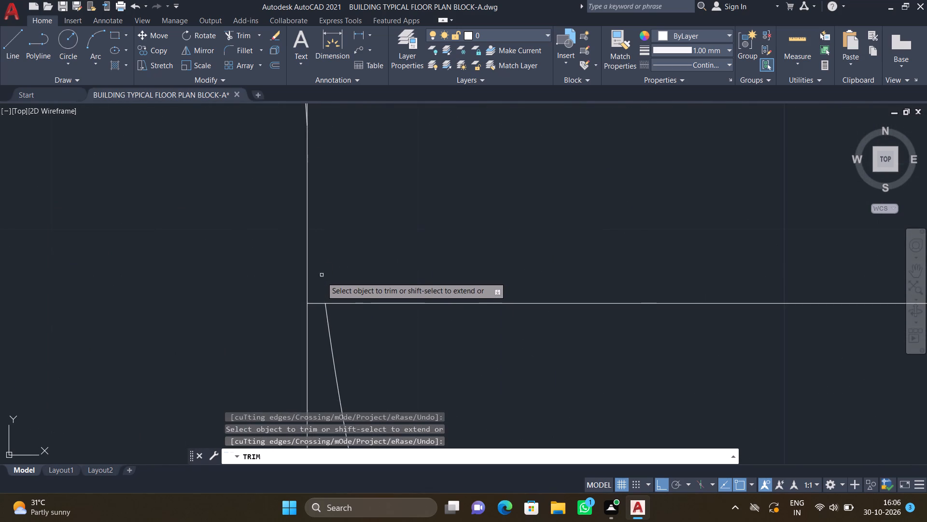
Trim the sliver of arc bulging past the left wall line near the bottom treads and finish trimming.
scroll(336, 261, "down", 2)
middle_click_drag(346, 247, 341, 324)
scroll(319, 225, "up", 1)
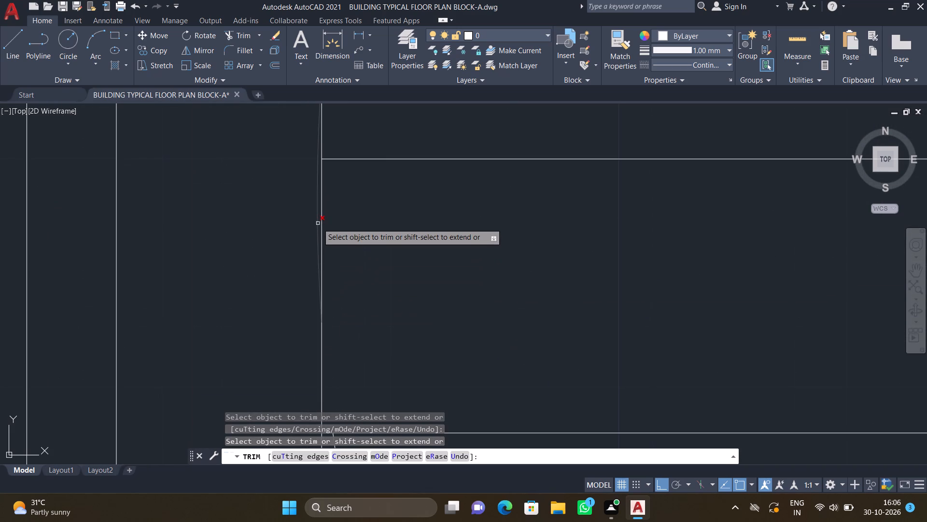
left_click(319, 222)
key("Return")
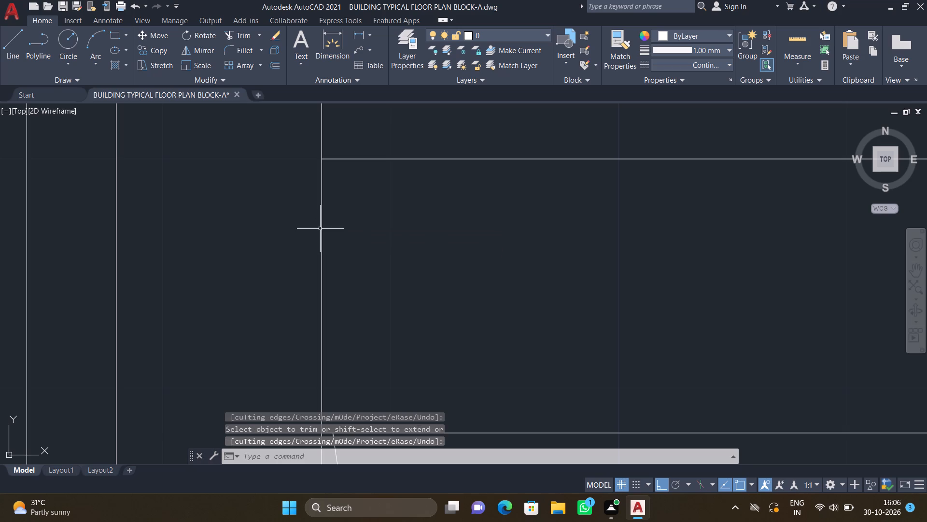
Delete the leftover upper arc piece crossing the treads of both flights.
scroll(323, 246, "down", 3)
middle_click_drag(348, 245, 325, 346)
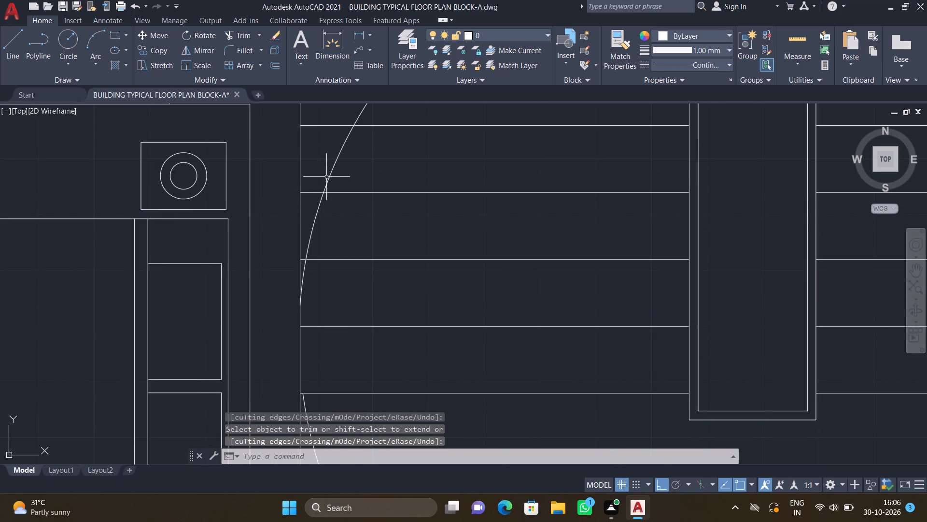
left_click(330, 176)
key("Delete")
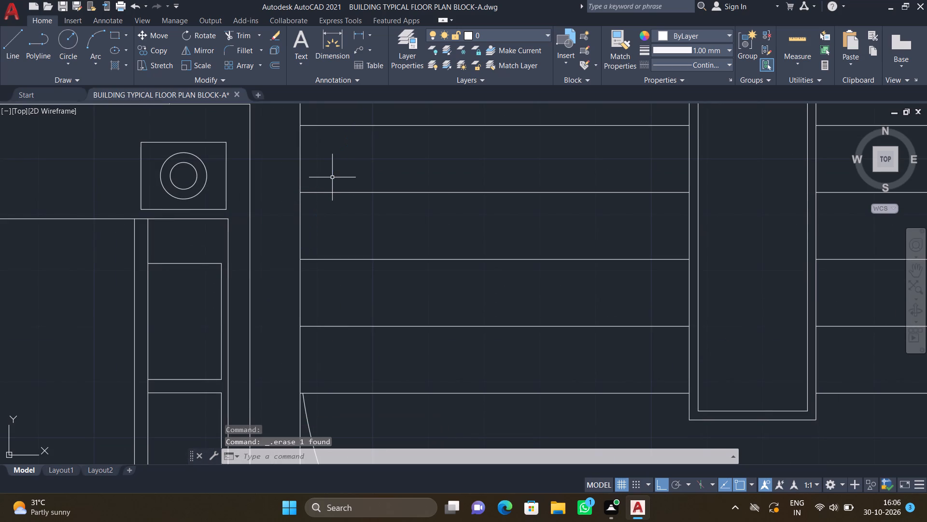
Draw a vertical direction line down the middle of the left flight, about 11'-3" from just above the top tread into the lower landing.
scroll(343, 190, "down", 4)
middle_click_drag(407, 276, 382, 294)
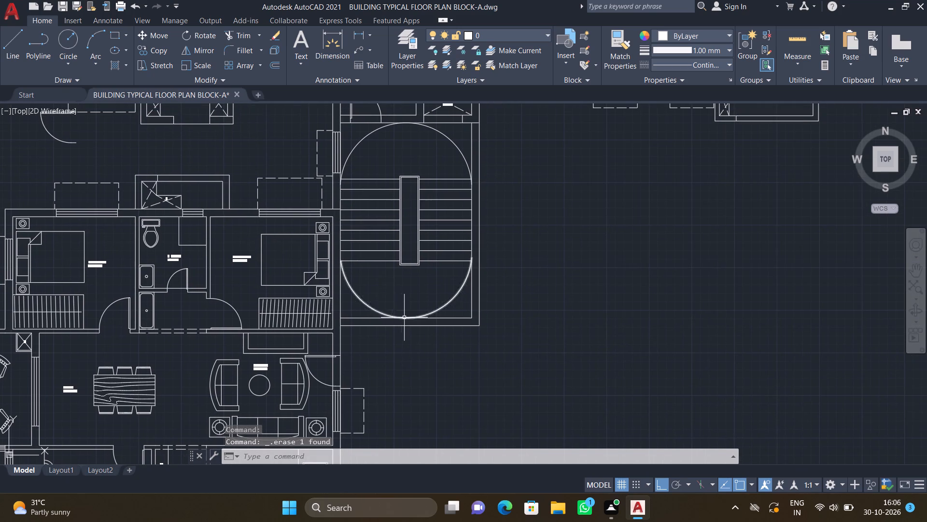
scroll(404, 318, "up", 3)
scroll(405, 265, "down", 2)
middle_click_drag(412, 265, 419, 319)
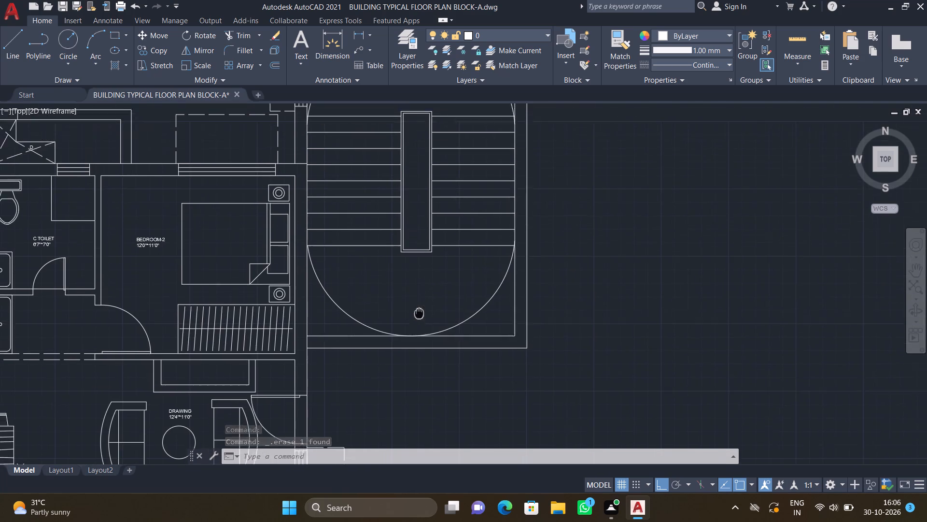
middle_click_drag(419, 319, 421, 333)
scroll(423, 322, "down", 2)
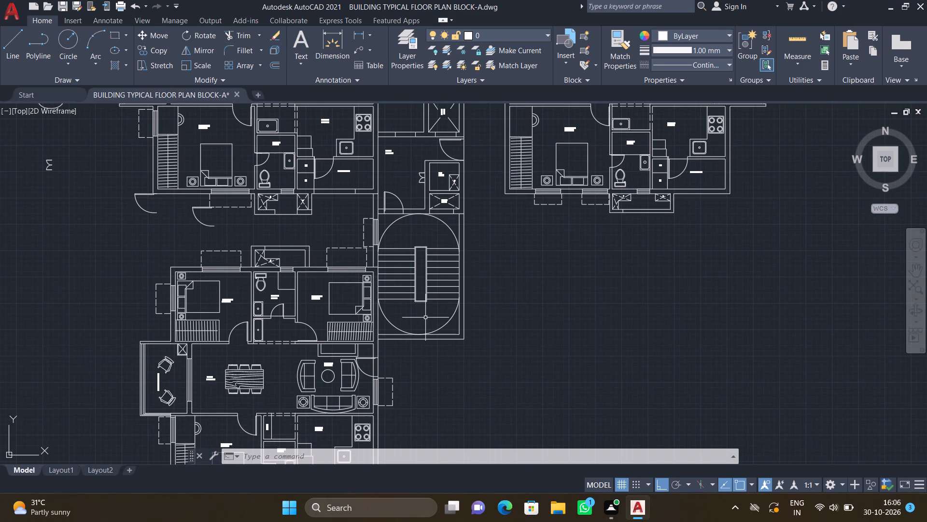
key("l")
key("Return")
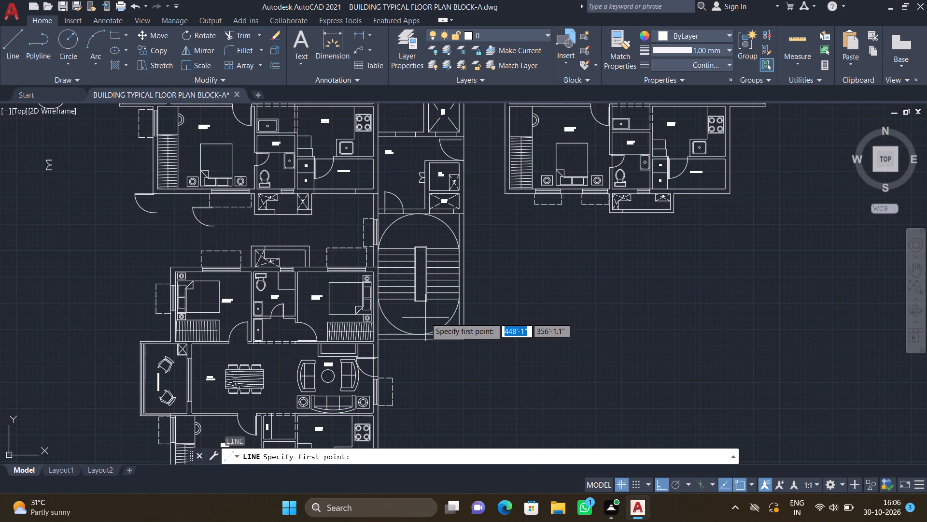
middle_click_drag(420, 318, 346, 372)
scroll(317, 313, "up", 3)
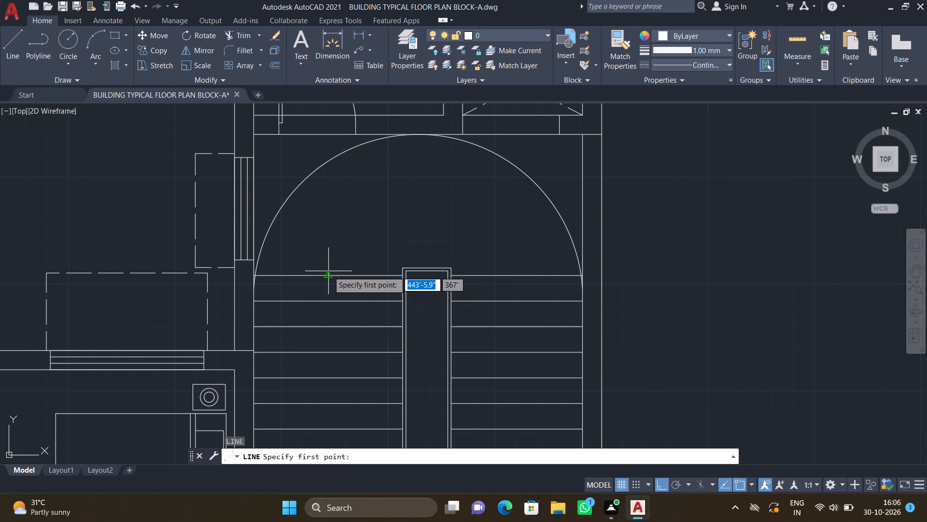
left_click_drag(327, 265, 328, 272)
scroll(337, 325, "down", 3)
middle_click_drag(330, 356, 312, 287)
middle_click_drag(331, 384, 318, 348)
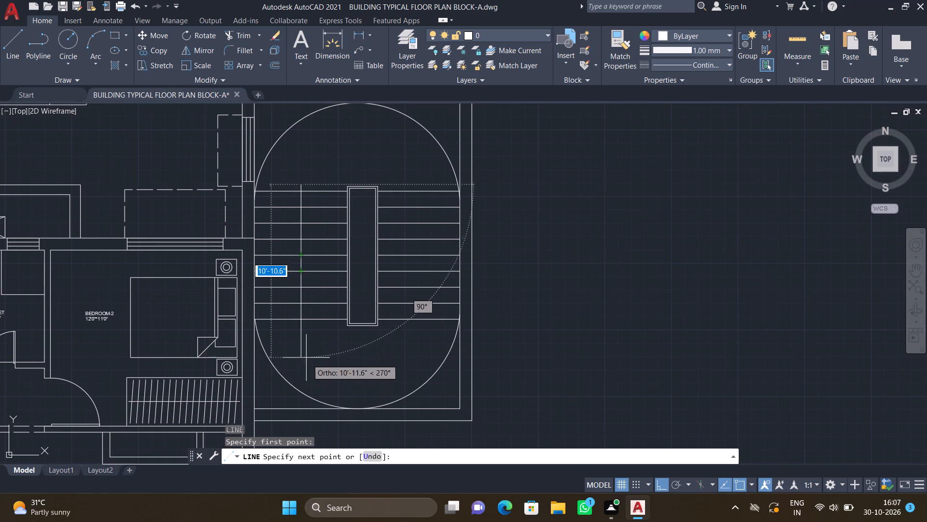
scroll(305, 354, "up", 1)
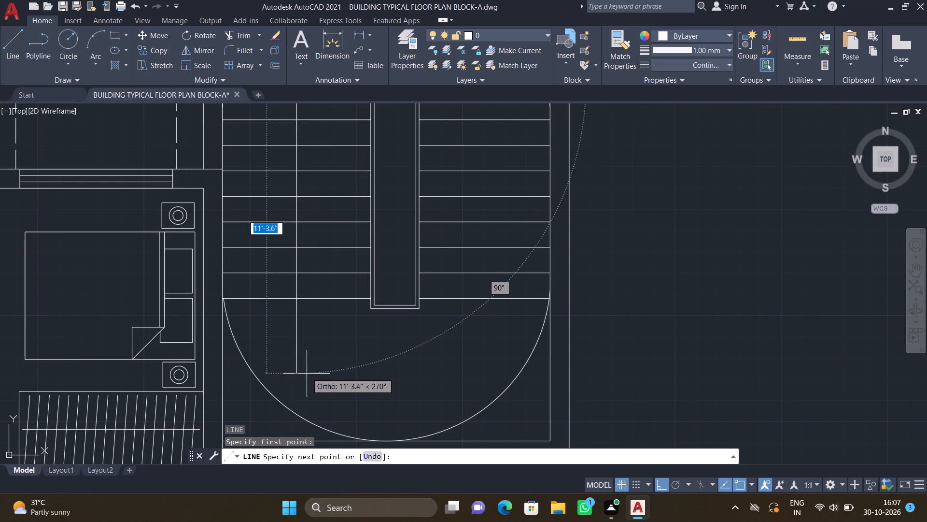
left_click(307, 374)
Continue the direction line about 7'-4.5" across the lower landing and up to the second tread from the bottom of the right flight.
scroll(393, 375, "down", 1)
middle_click_drag(428, 376, 374, 392)
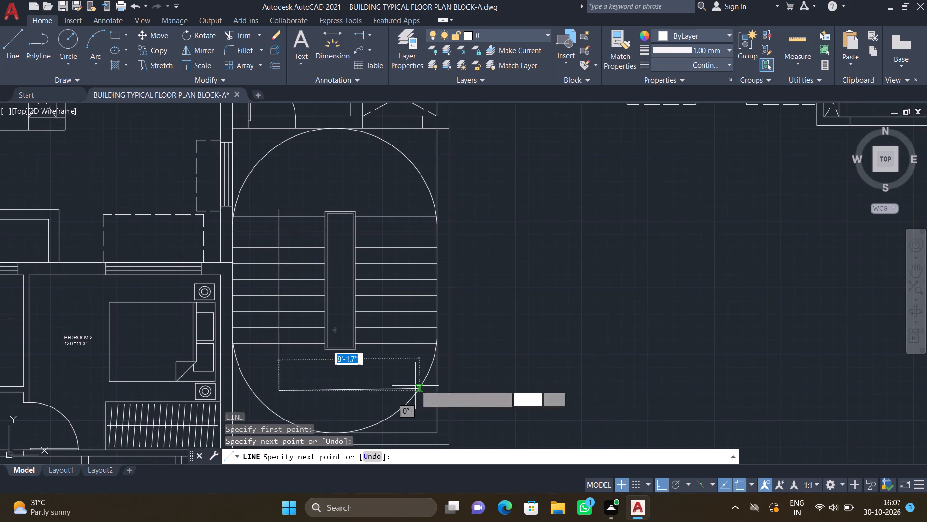
scroll(408, 385, "up", 2)
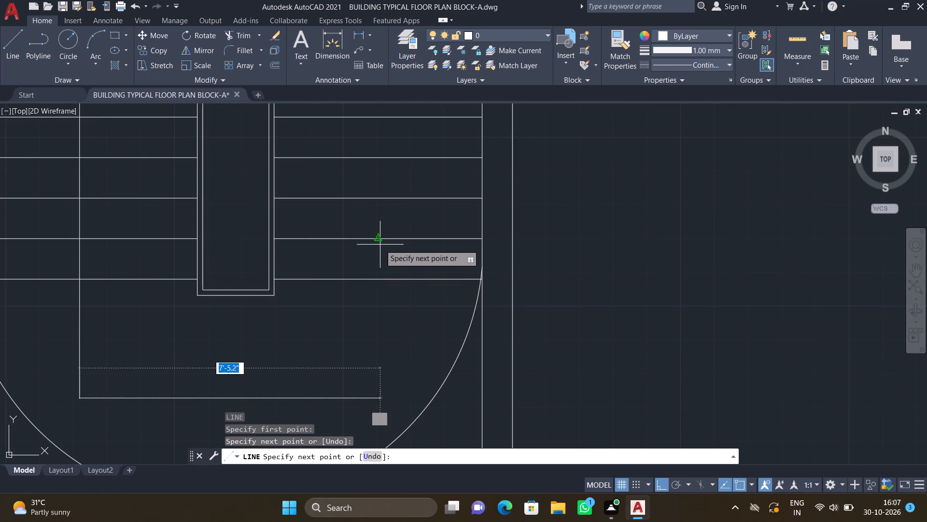
left_click(378, 396)
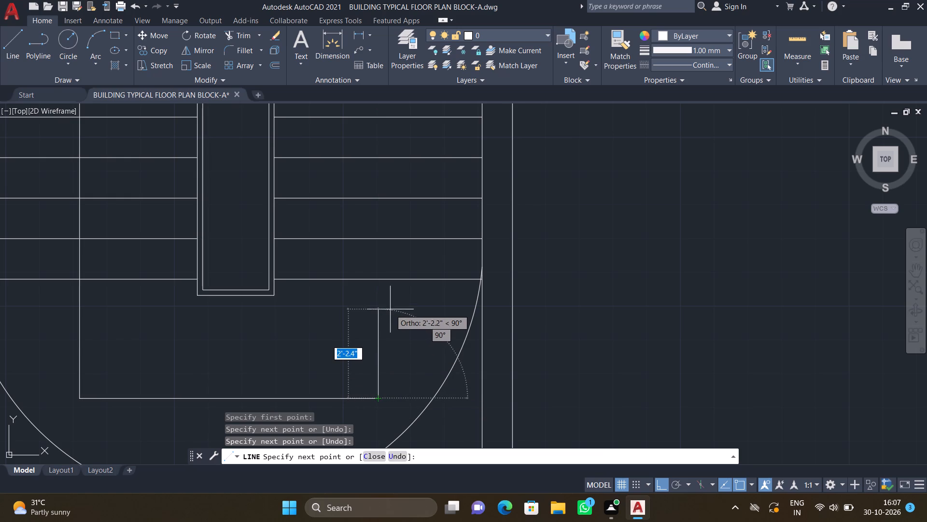
middle_click(410, 349)
scroll(388, 327, "down", 1)
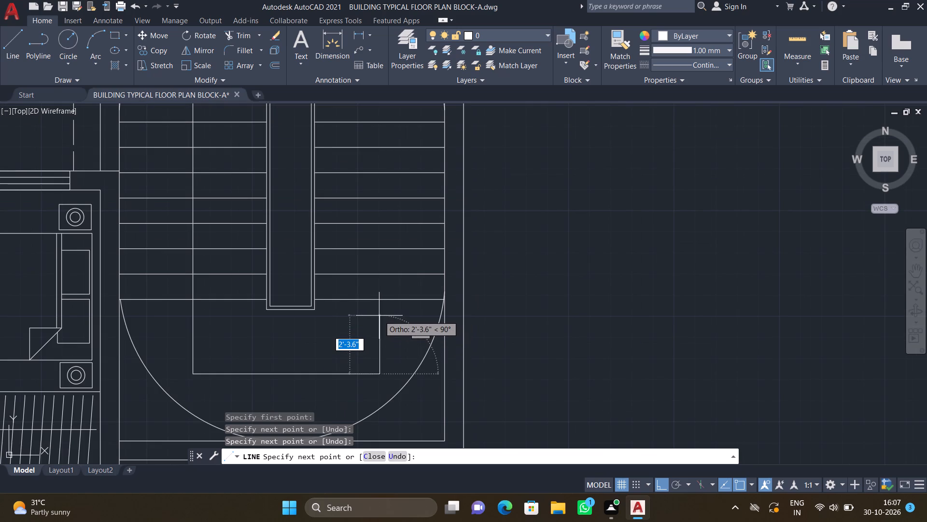
scroll(376, 314, "up", 1)
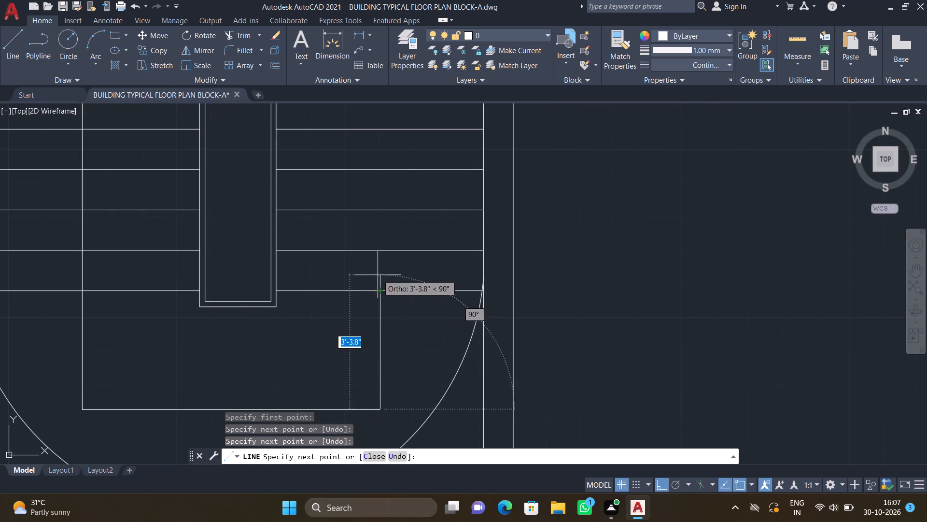
left_click(382, 254)
key("Return")
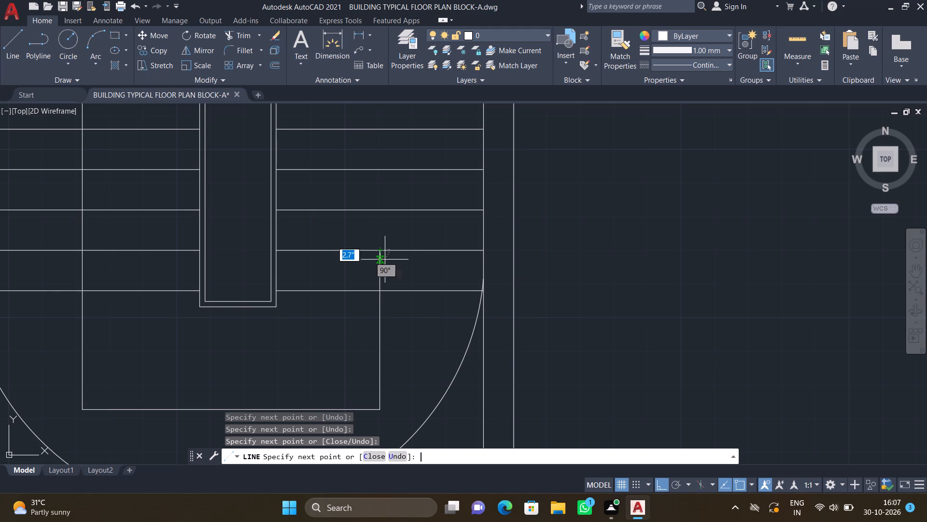
With Ortho off, draw the left half of a downward arrowhead on the left flight's direction line, tip at the third tread from the top.
scroll(380, 341, "down", 3)
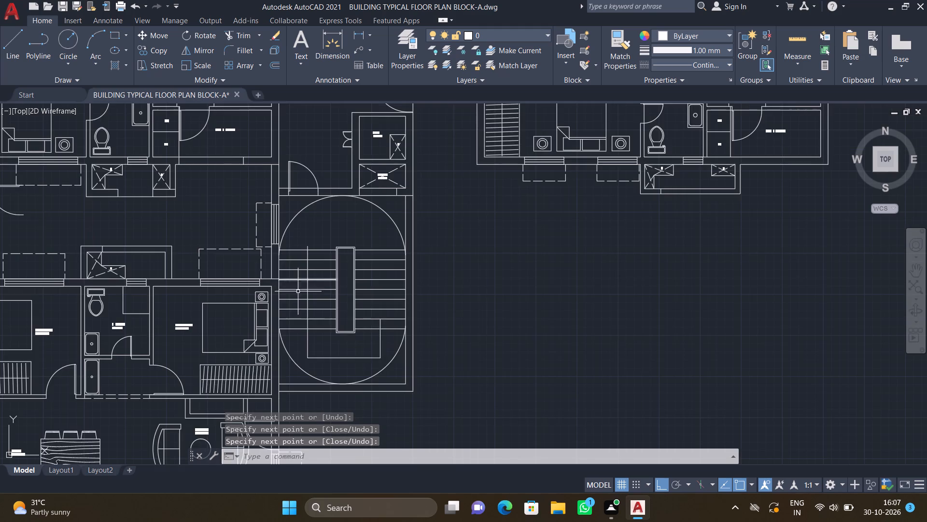
middle_click_drag(327, 312, 356, 335)
scroll(333, 286, "up", 3)
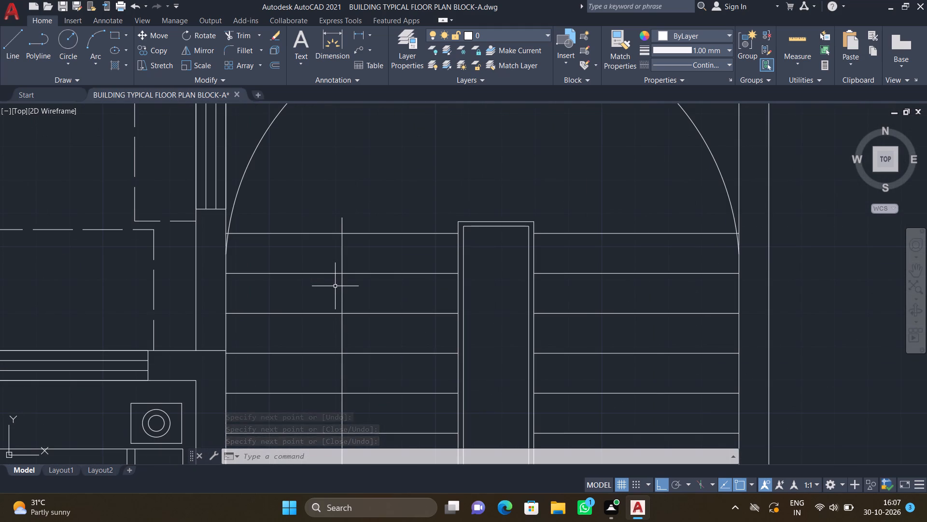
key("super+8")
key("F8")
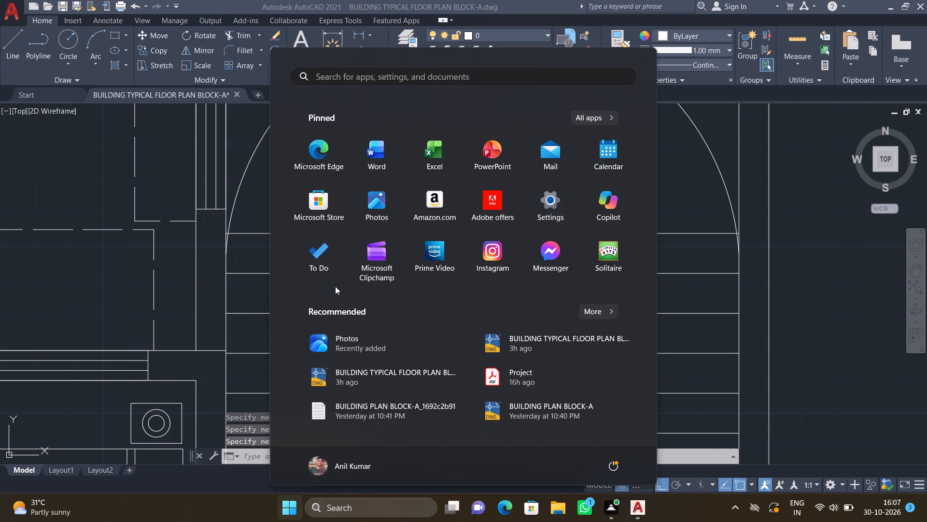
key("Escape")
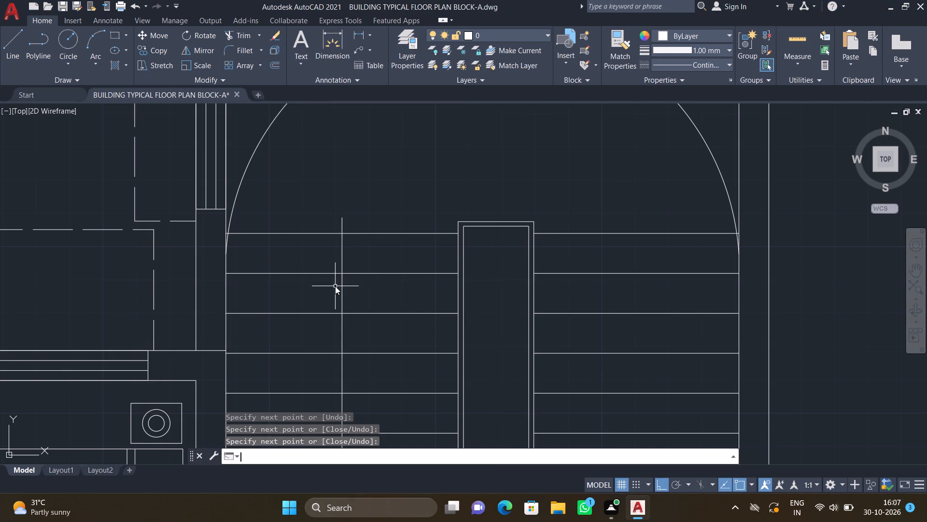
key("F8")
key("l")
key("Return")
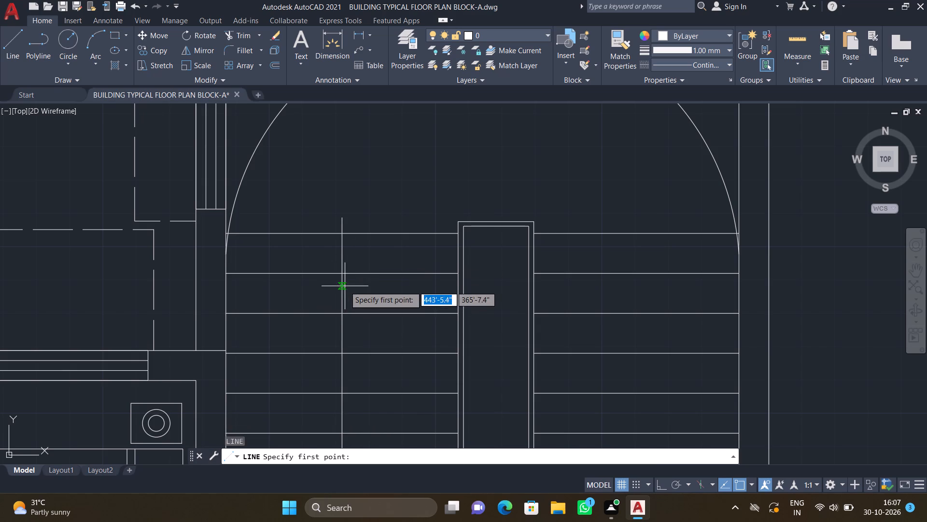
scroll(341, 284, "up", 1)
middle_click_drag(351, 311, 361, 350)
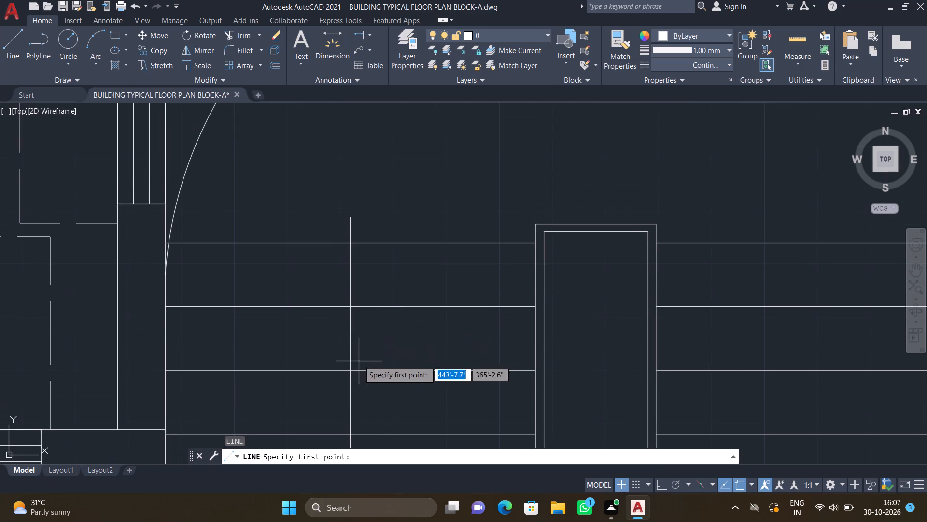
left_click(348, 367)
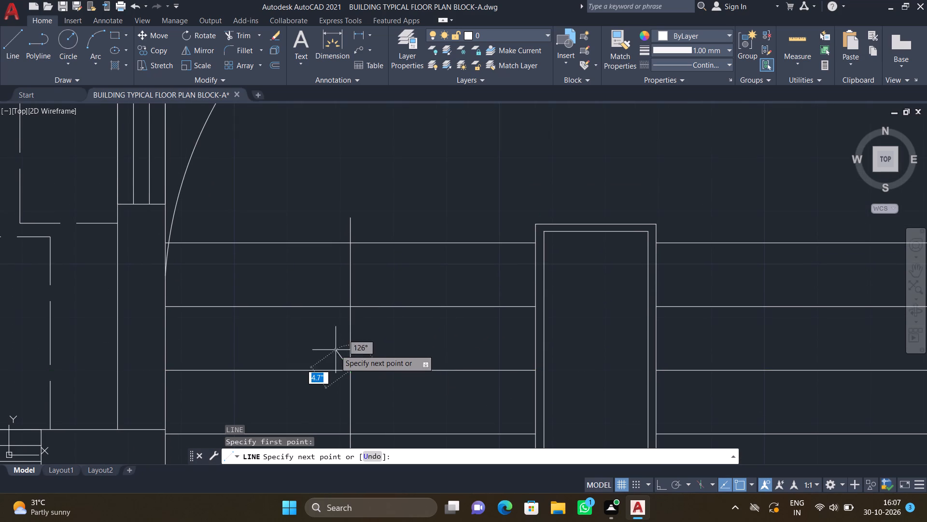
scroll(319, 344, "up", 2)
left_click(328, 321)
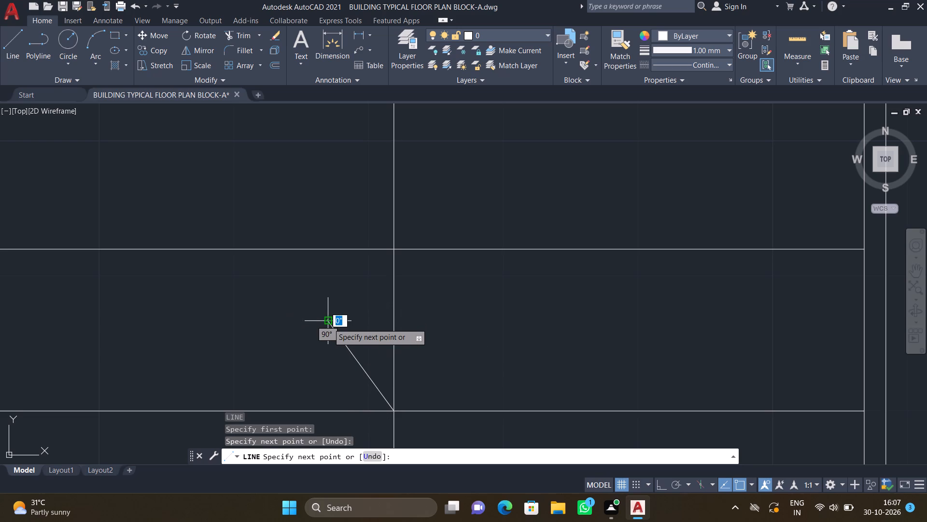
key("Return")
Draw the arrowhead's matching right half, about 8" long, from the tip on the left flight, level with the left half's end.
key("l")
key("Return")
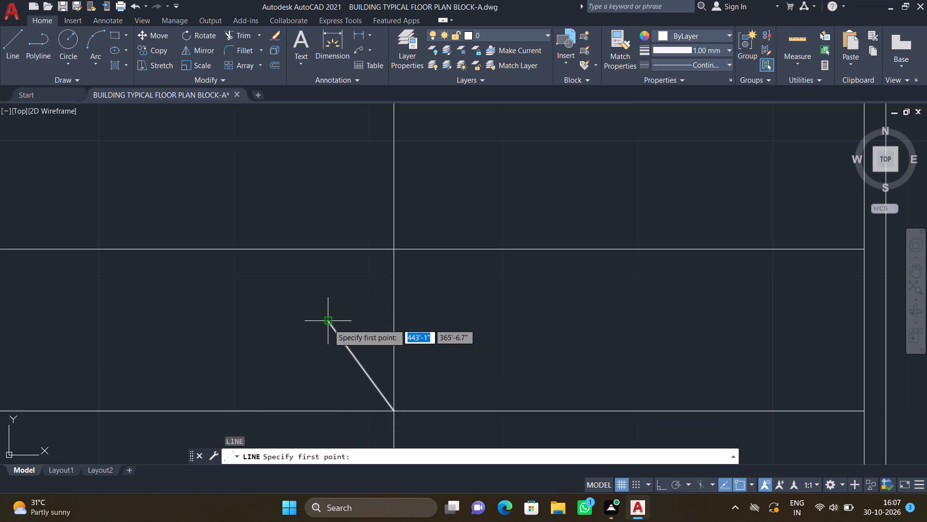
left_click(396, 407)
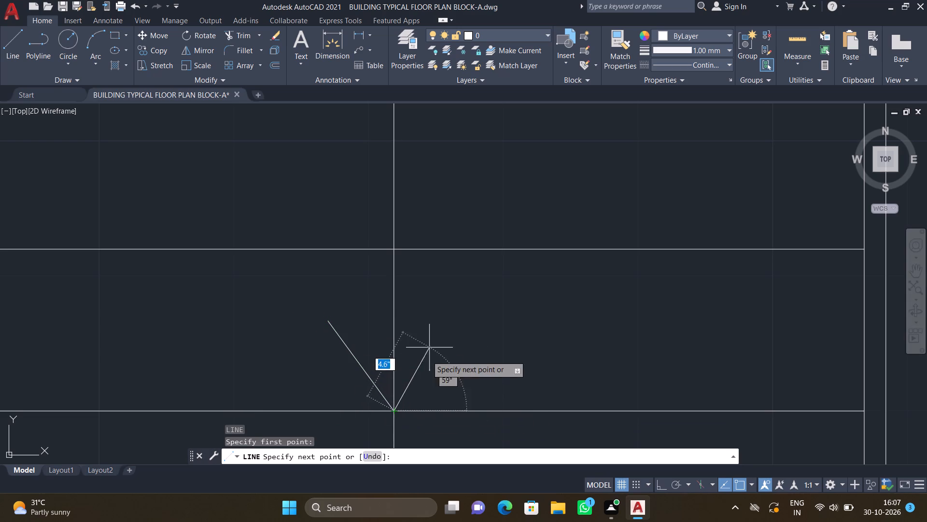
scroll(433, 334, "up", 1)
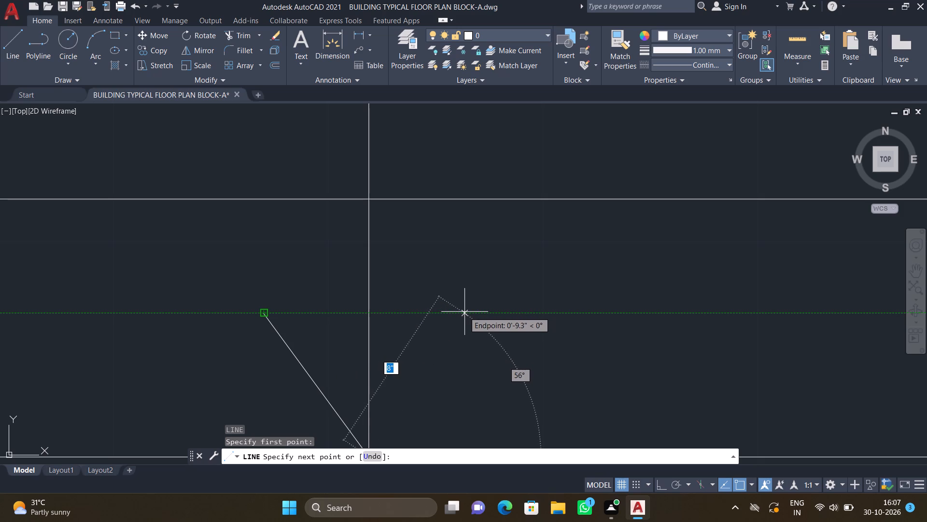
left_click(464, 312)
key("Return")
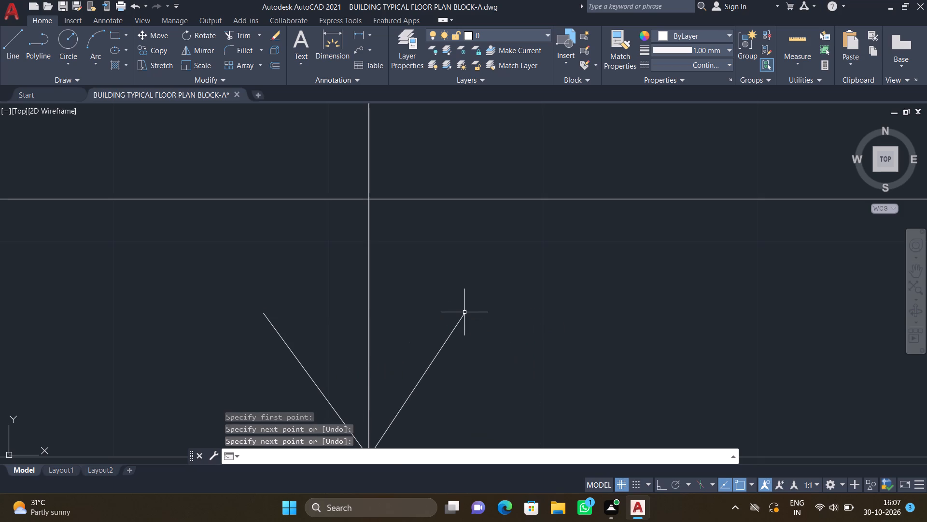
Draw the left half of an upward arrowhead at the direction line's upper end on the right flight.
scroll(468, 314, "down", 3)
middle_click_drag(449, 390, 411, 340)
scroll(414, 343, "down", 2)
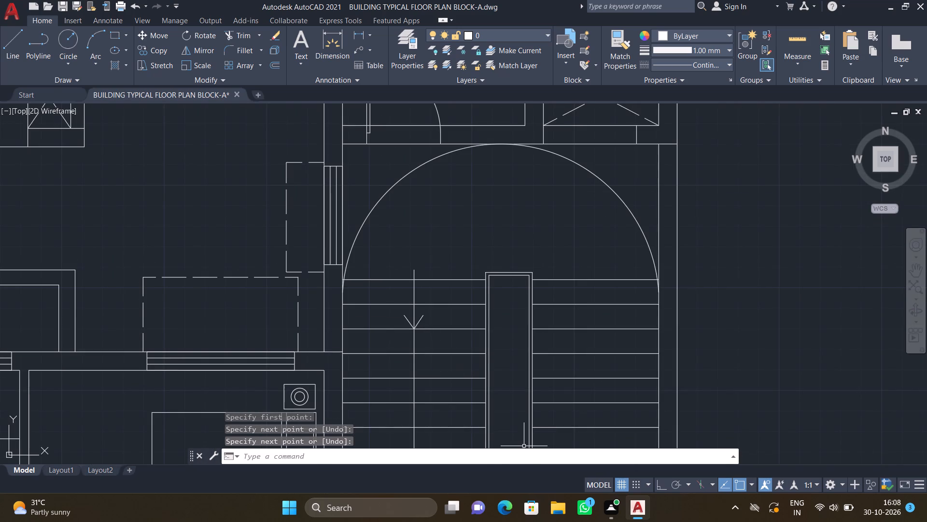
middle_click_drag(510, 475, 443, 408)
middle_click_drag(497, 364, 359, 358)
scroll(427, 323, "down", 1)
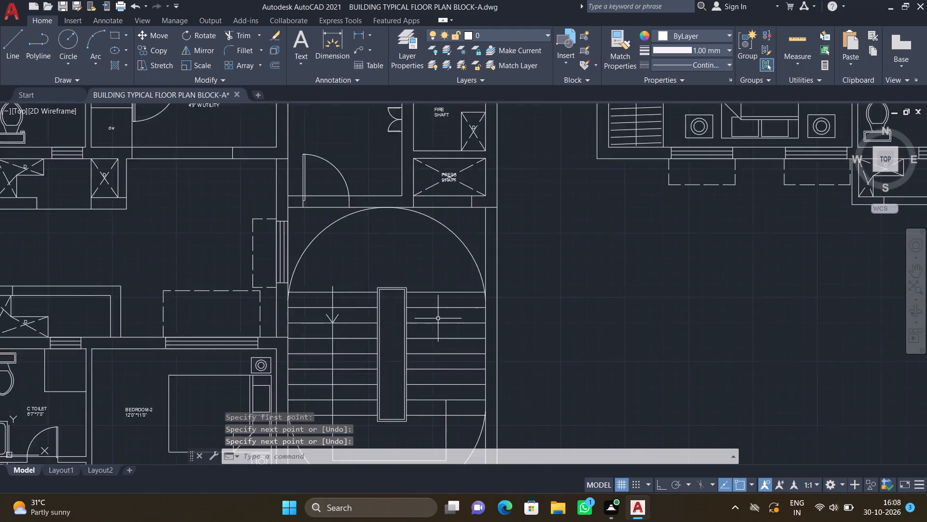
scroll(438, 318, "down", 1)
scroll(442, 331, "up", 2)
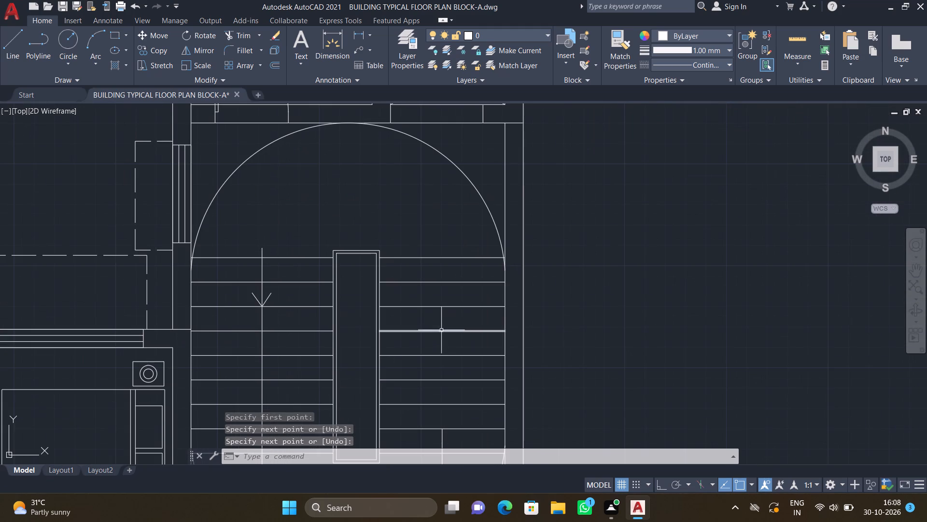
middle_click_drag(406, 351, 383, 274)
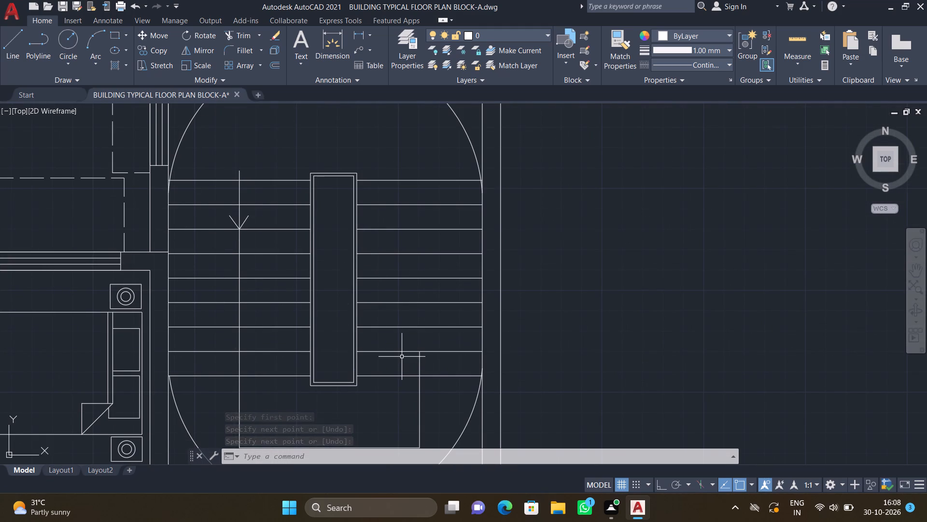
key("l")
key("Return")
middle_click_drag(423, 406, 345, 301)
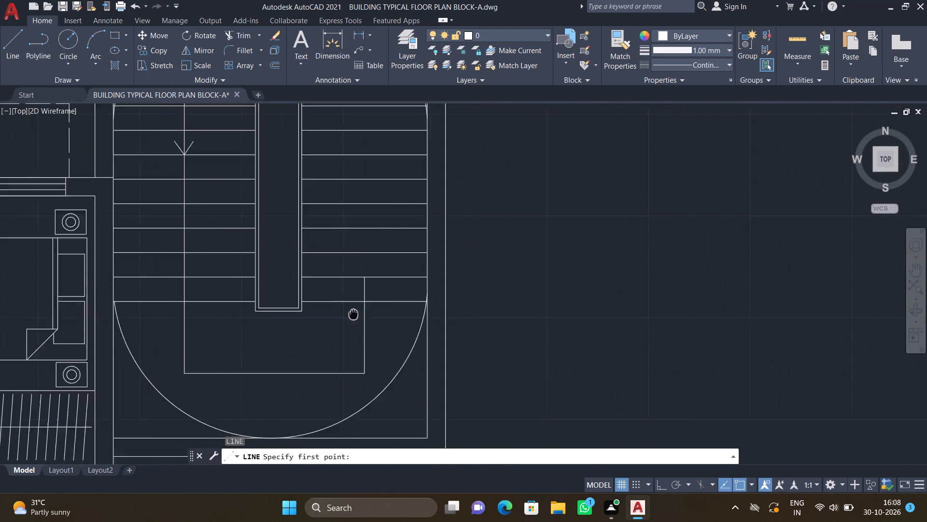
middle_click_drag(345, 301, 352, 309)
scroll(348, 266, "up", 2)
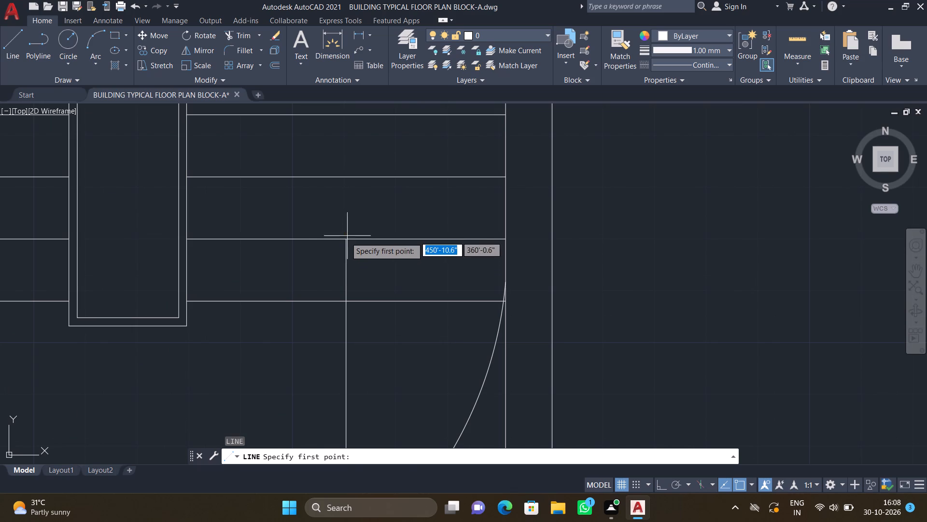
left_click(348, 240)
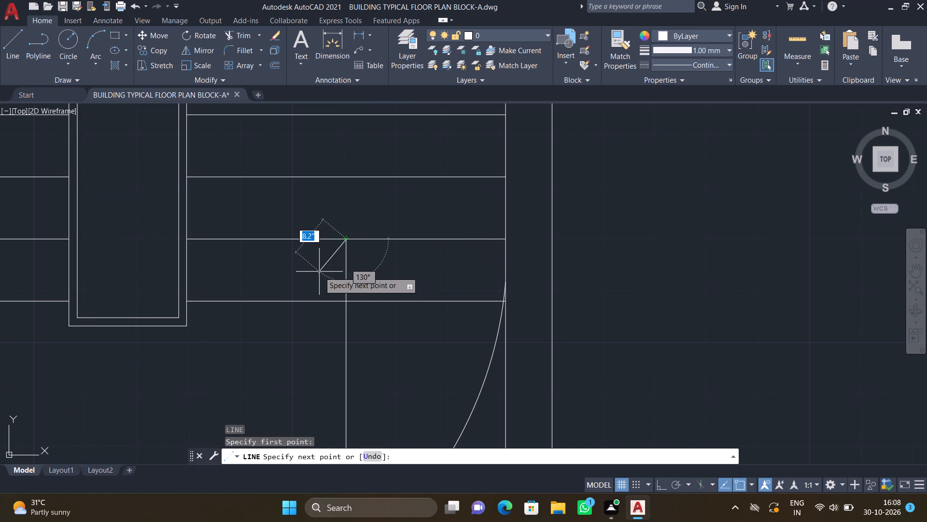
scroll(323, 265, "up", 2)
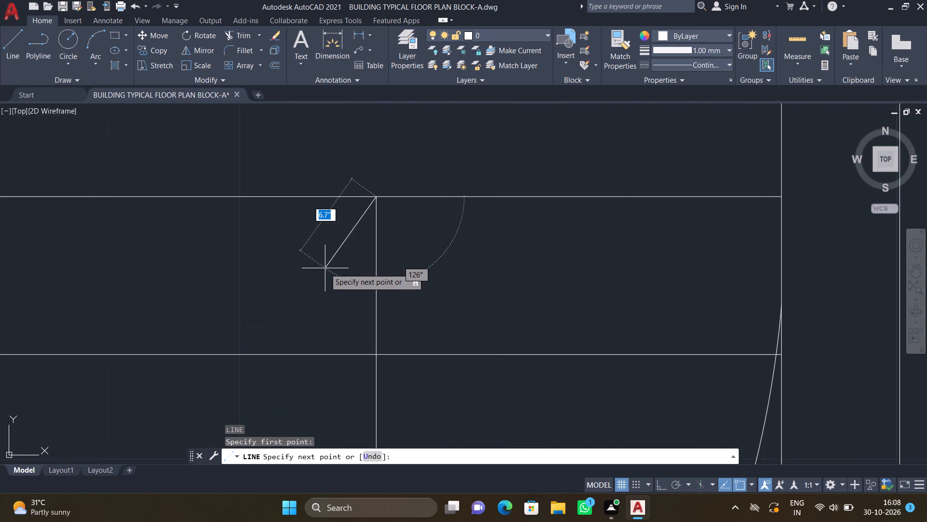
left_click(337, 258)
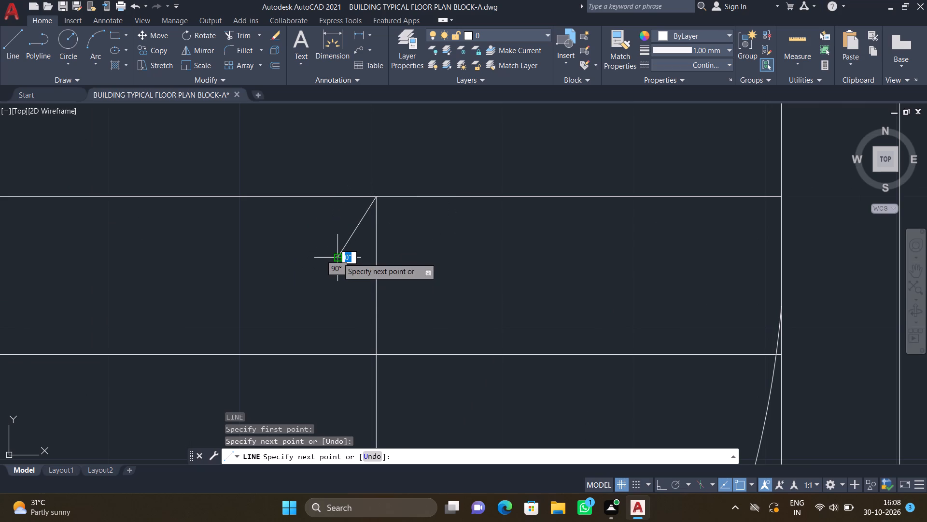
key("Return")
Draw the right half of the upward arrowhead on the right flight, from its tip to about level with the left half's end.
key("l")
key("Return")
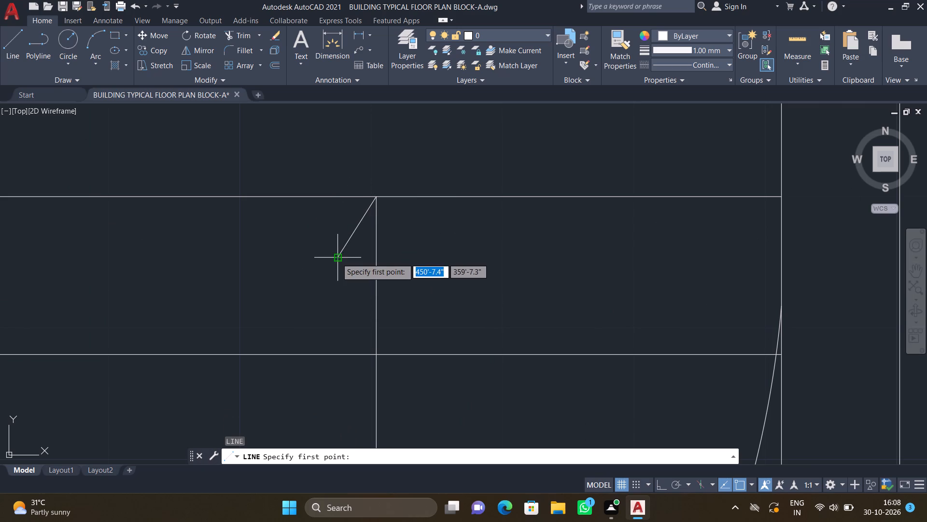
scroll(381, 205, "up", 2)
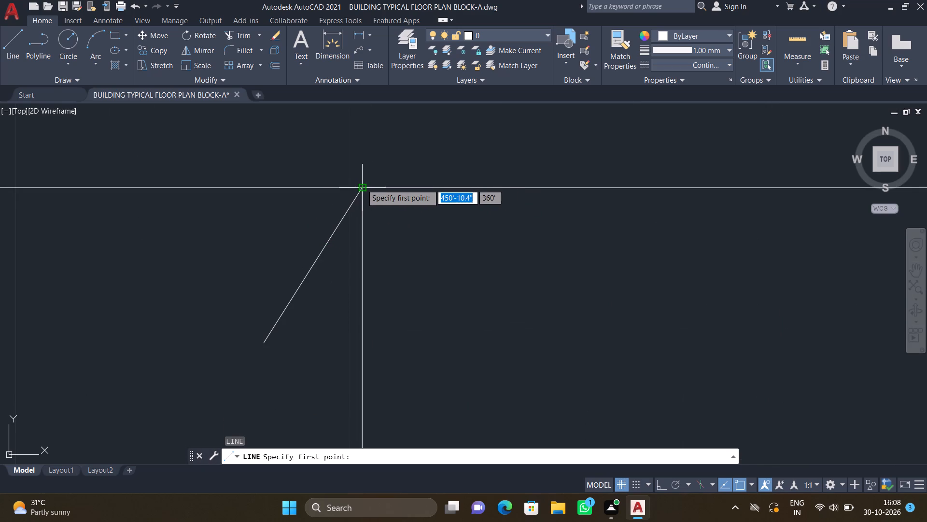
left_click(362, 184)
scroll(479, 315, "down", 1)
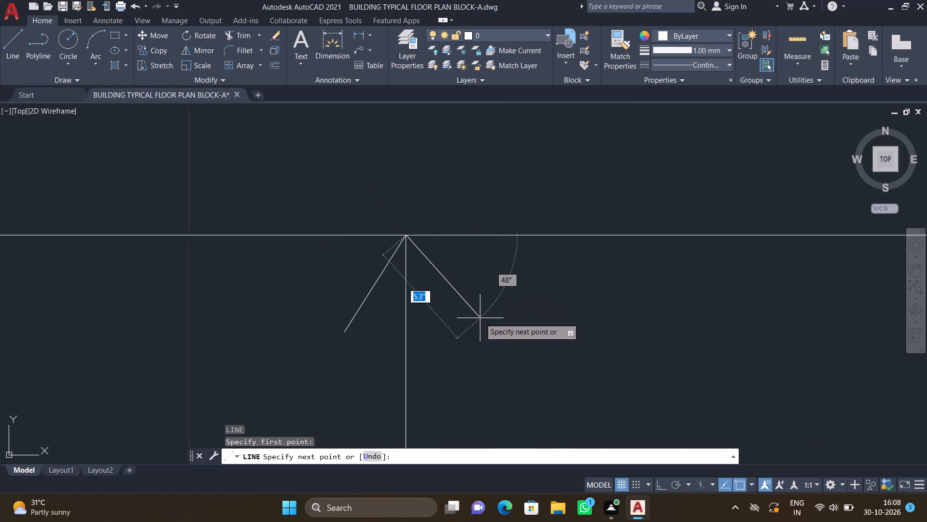
scroll(480, 318, "up", 1)
left_click(476, 337)
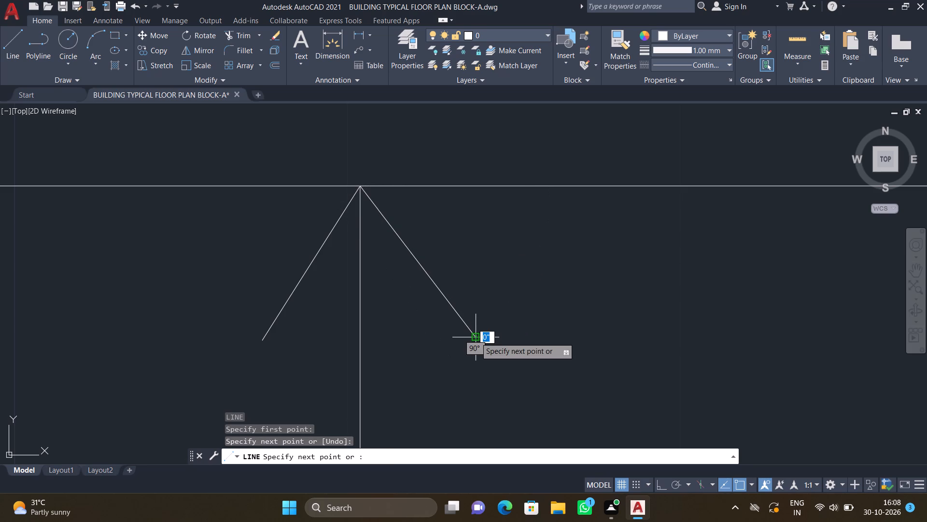
key("Return")
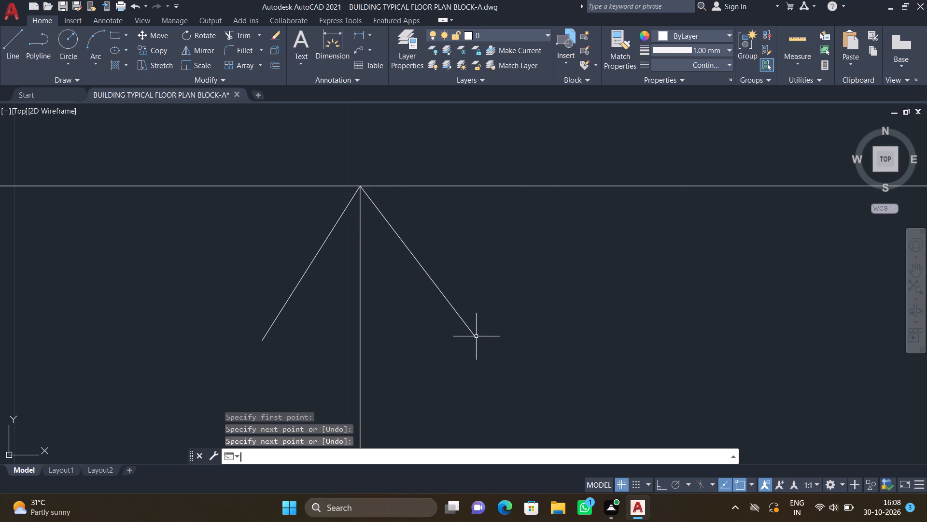
With Ortho on, draw a 2' vertical line from the midpoint of the right flight's top tread line down to the third tread line.
scroll(476, 335, "down", 2)
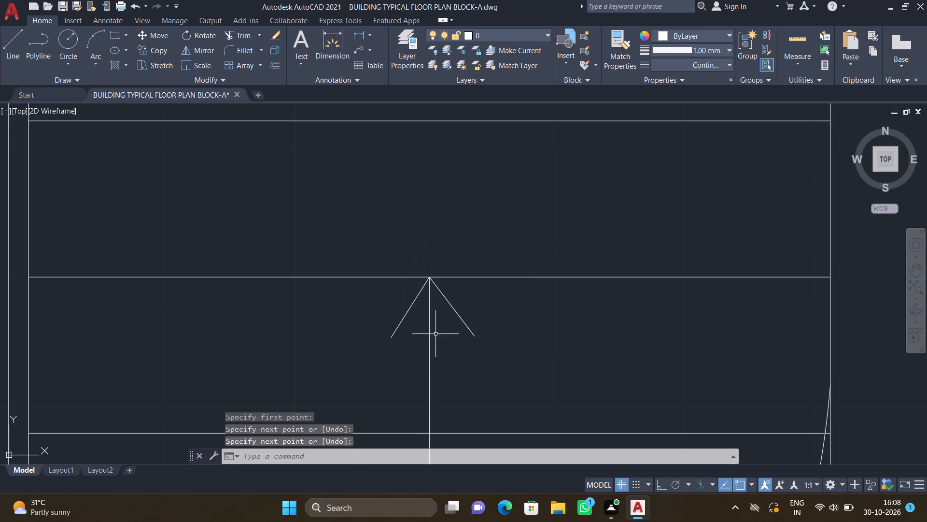
scroll(408, 346, "down", 3)
middle_click_drag(411, 280, 469, 394)
scroll(450, 305, "down", 1)
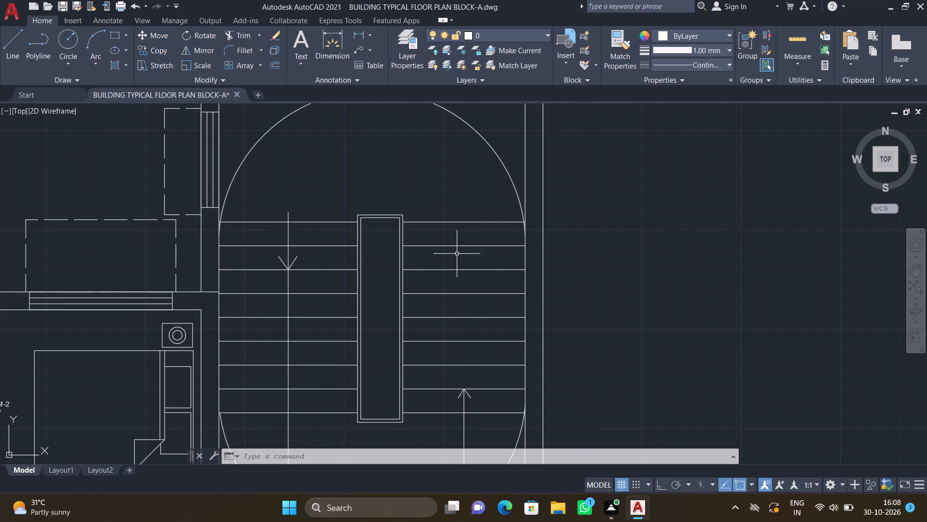
key("F8")
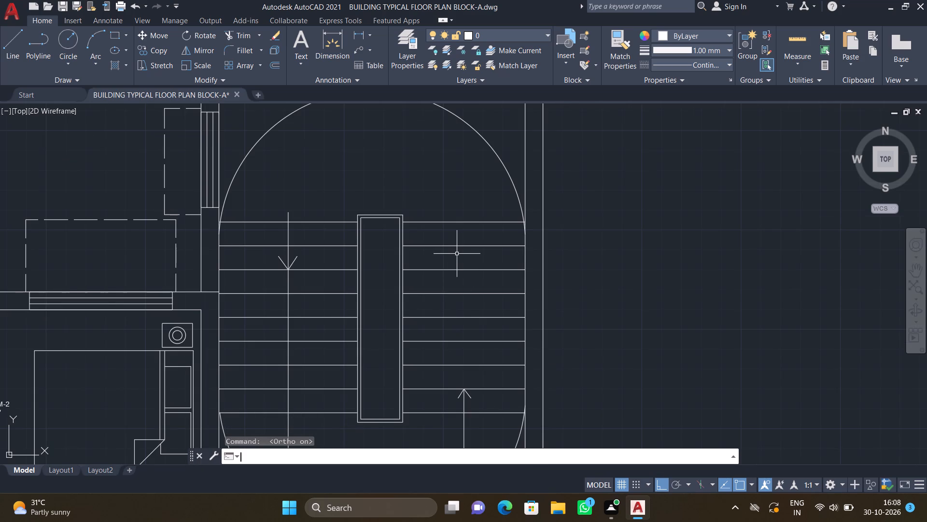
key("l")
key("Return")
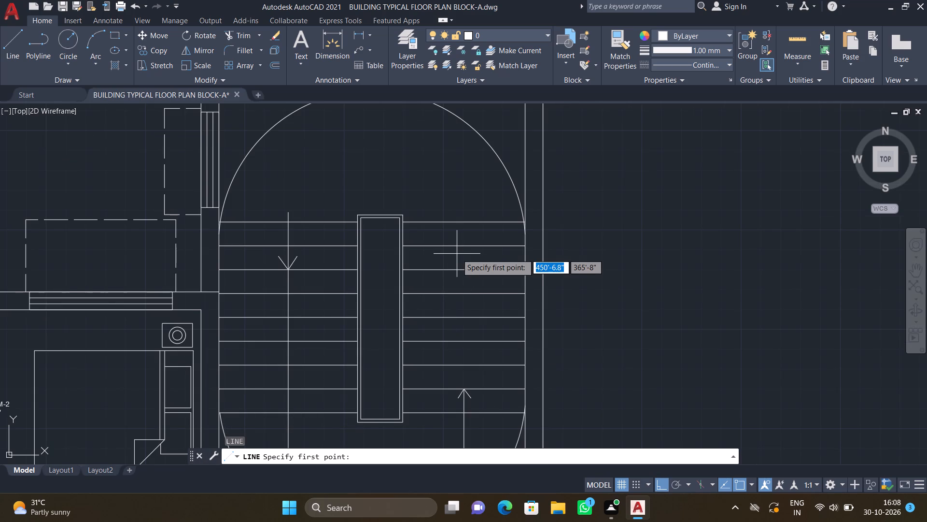
scroll(478, 231, "up", 1)
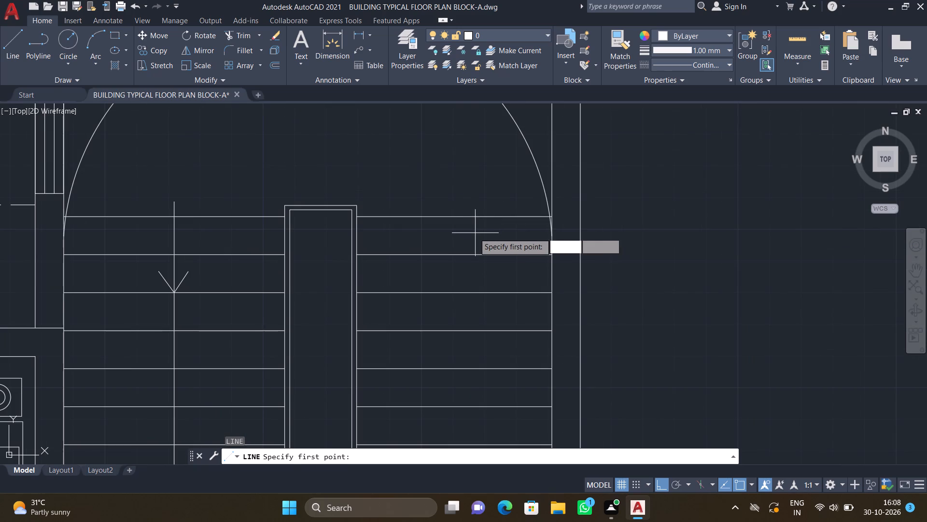
left_click(454, 216)
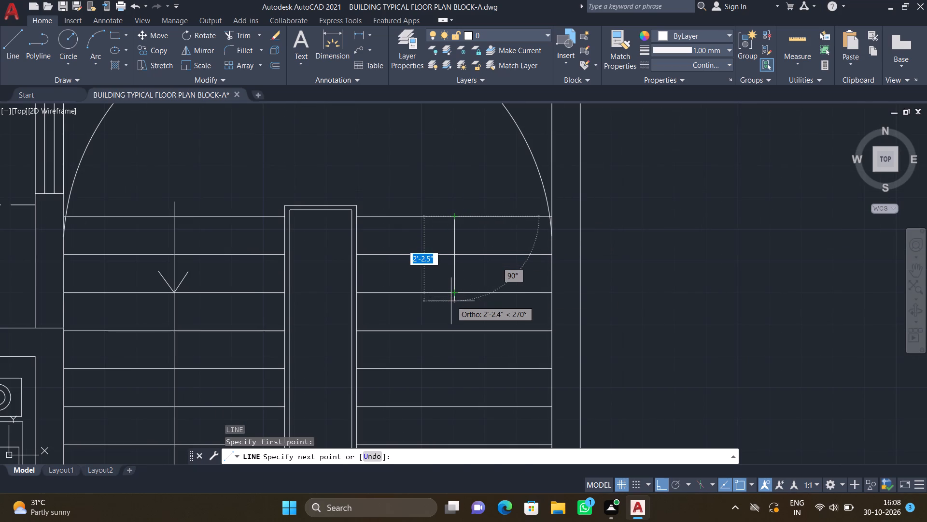
scroll(452, 306, "up", 1)
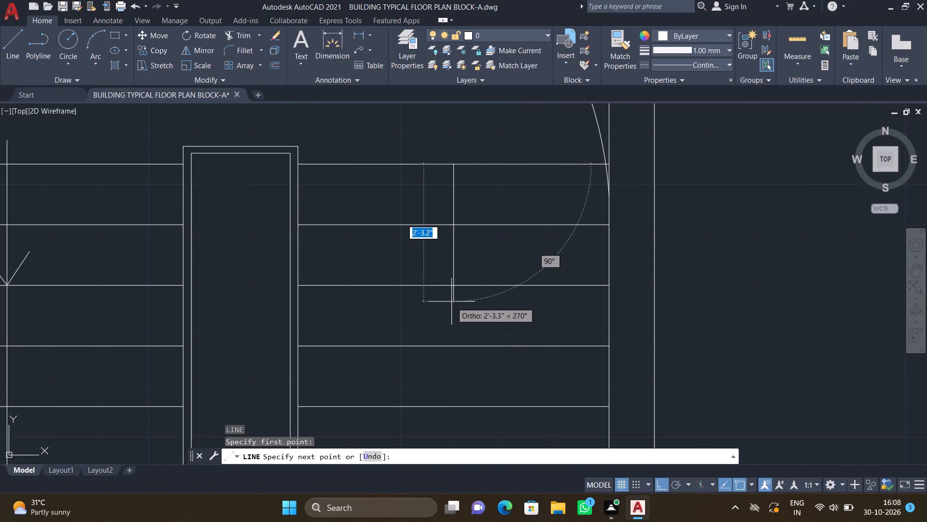
left_click(452, 283)
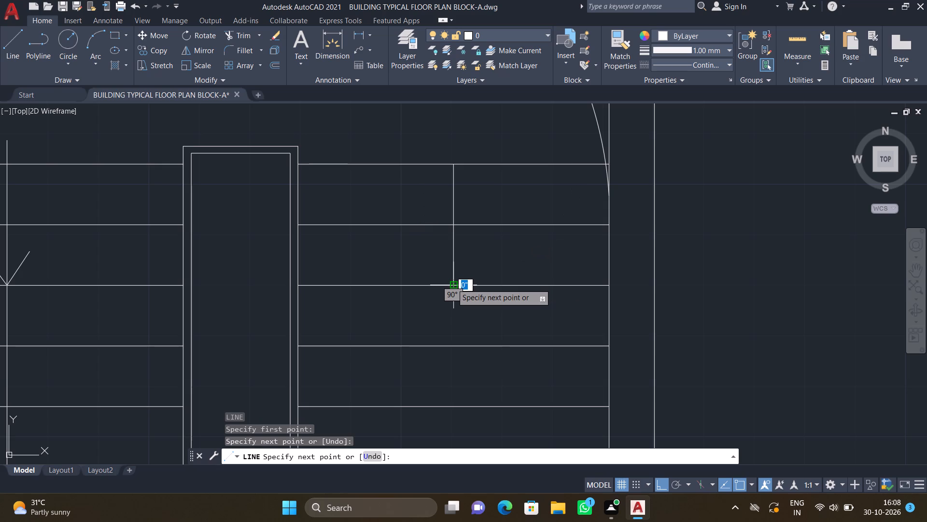
key("Return")
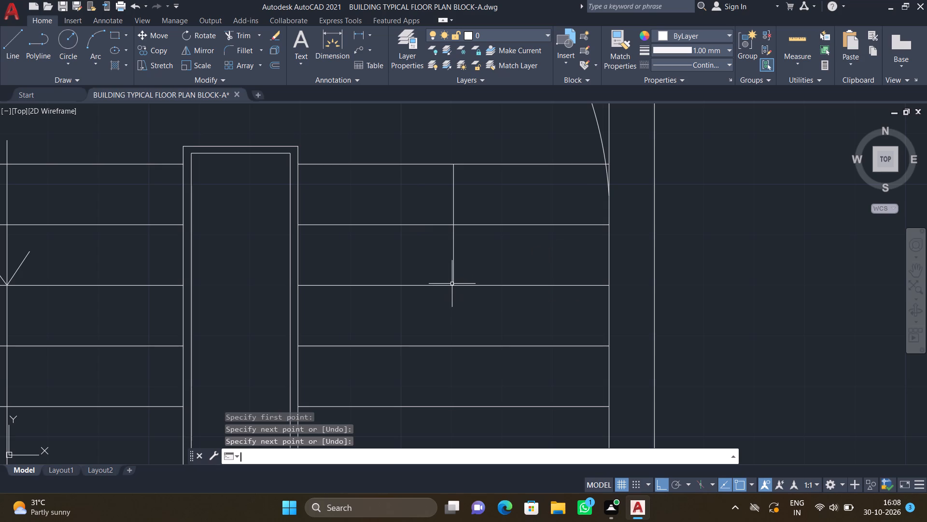
With Ortho off, draw the left half of a downward arrowhead from the lower end of the right flight's upper direction line.
key("F8")
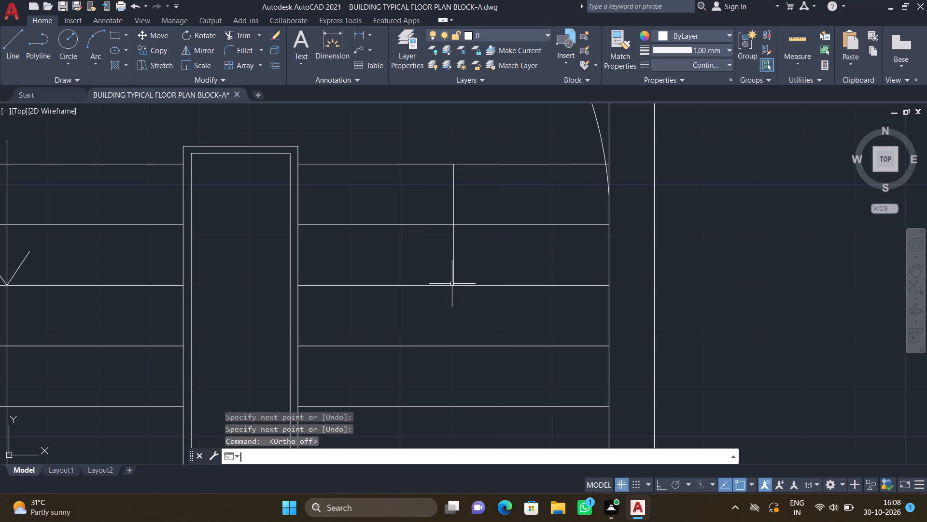
key("l")
key("Return")
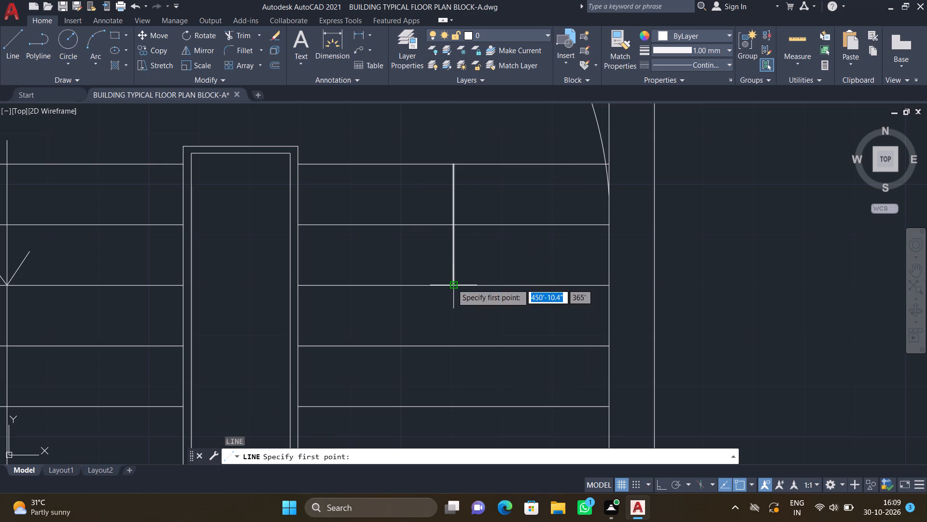
left_click(452, 283)
scroll(425, 251, "up", 2)
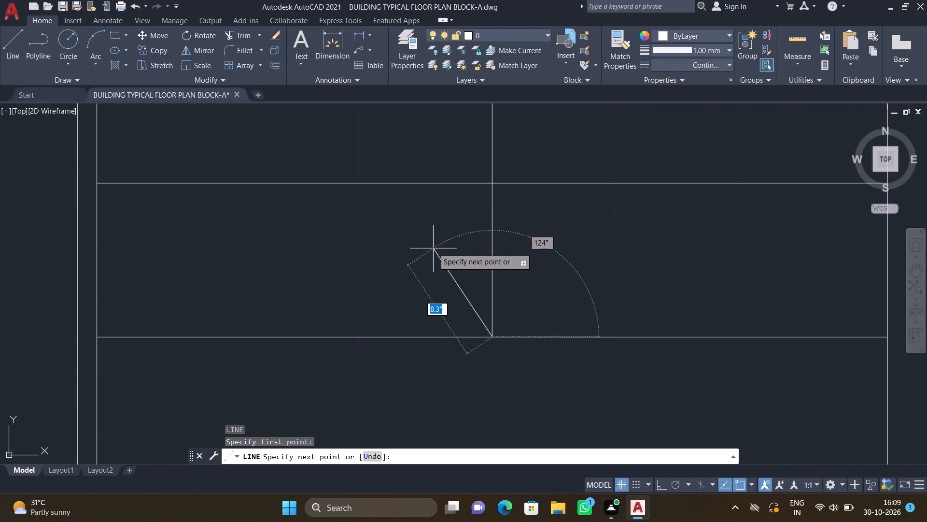
left_click(424, 237)
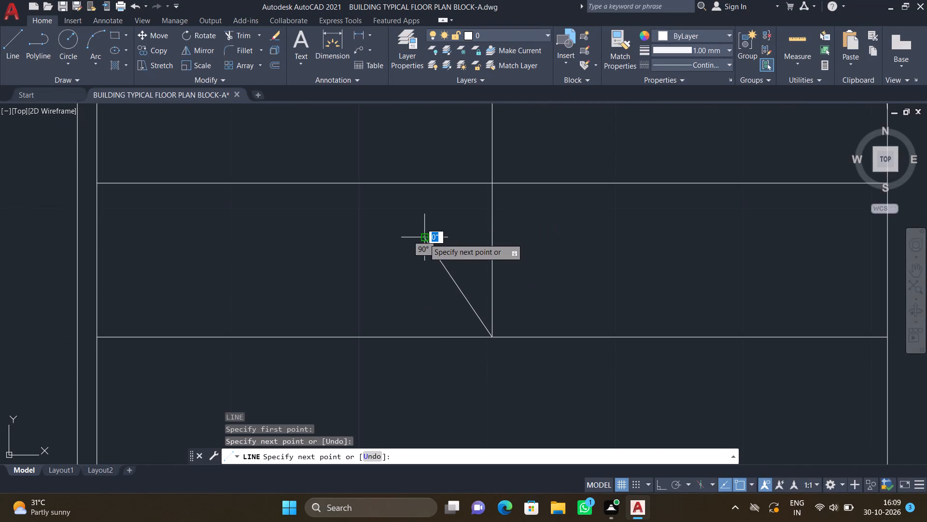
key("Return")
Draw the right half of the downward arrowhead from its tip on the right flight's third tread line, ending slightly above the left half's end.
key("l")
key("Return")
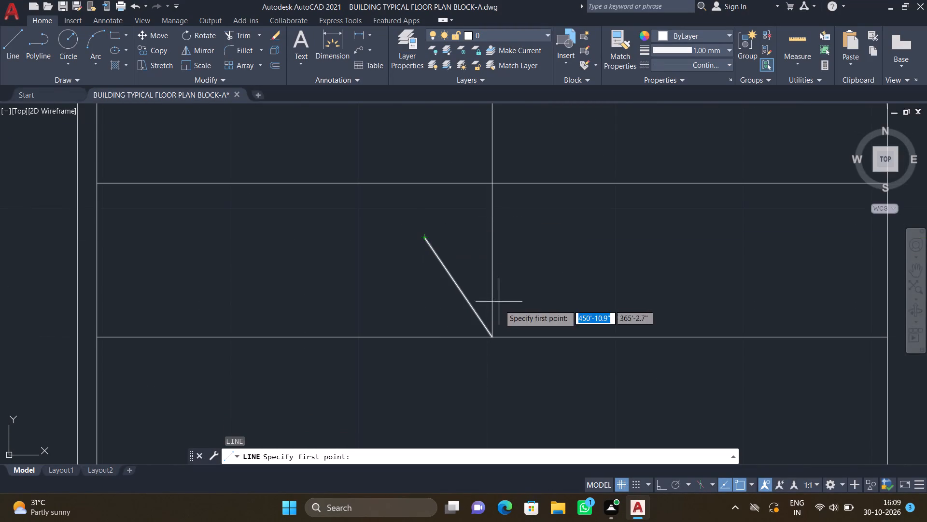
left_click(492, 339)
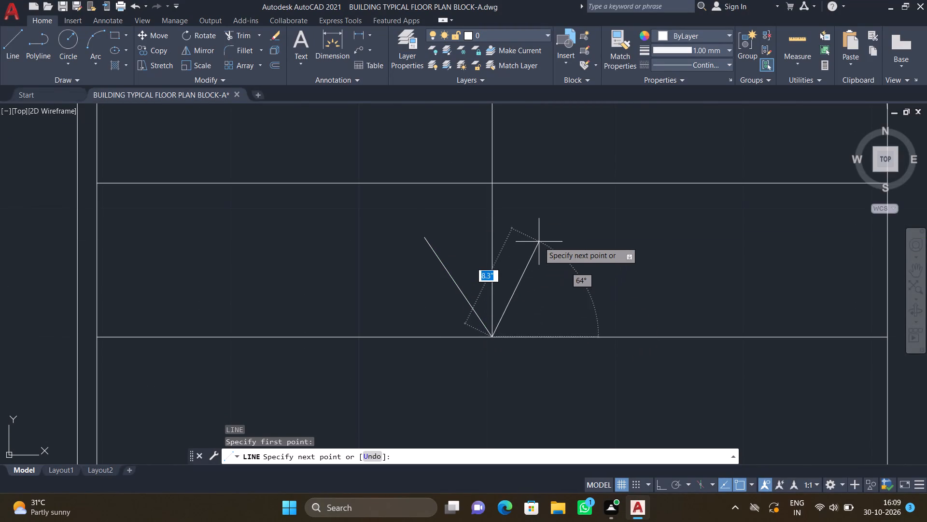
scroll(536, 243, "up", 1)
left_click(540, 227)
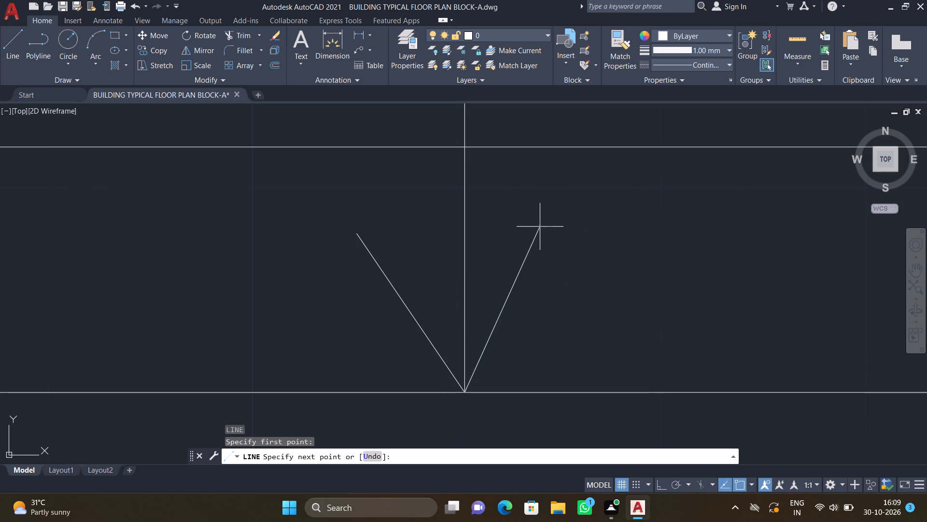
key("Return")
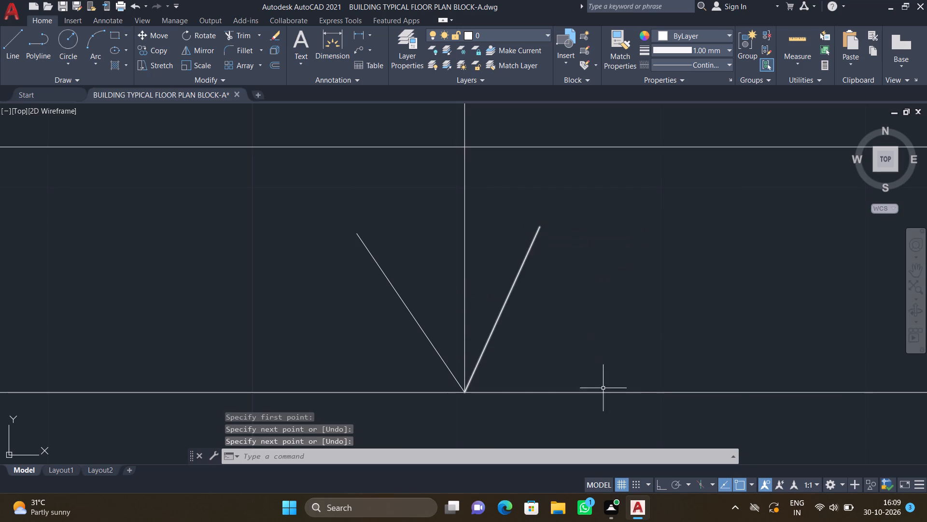
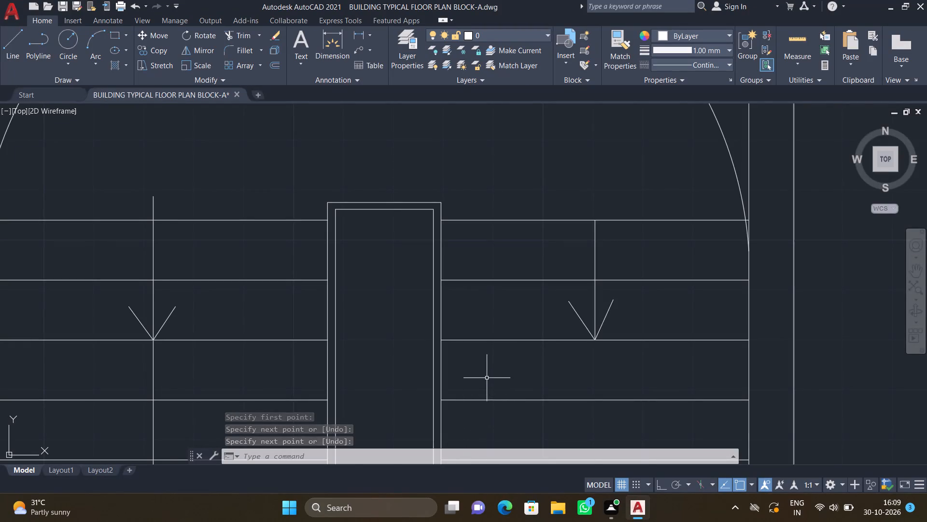
Draw a diagonal line across the right flight from the sixth tread line's stairwell end up to the fourth tread line's outer end.
scroll(487, 378, "down", 2)
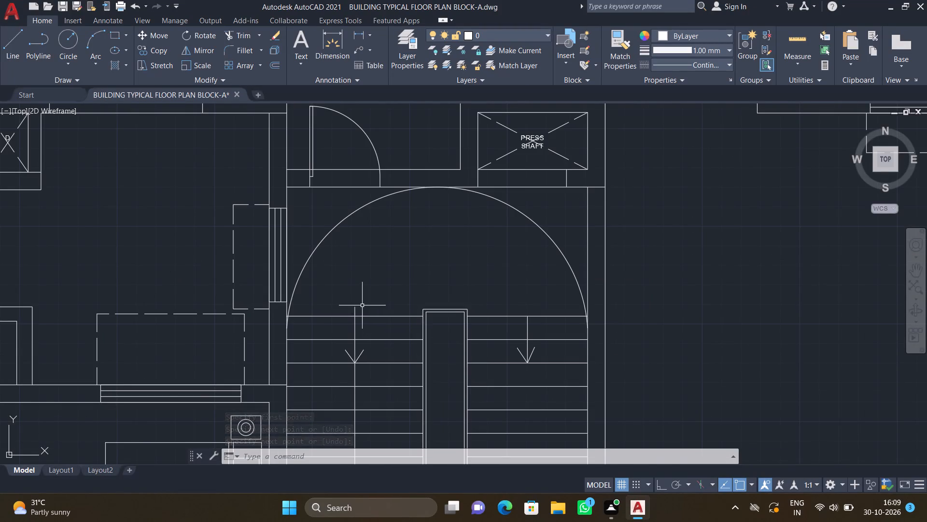
scroll(362, 305, "up", 2)
middle_click_drag(396, 282, 394, 274)
scroll(394, 262, "down", 2)
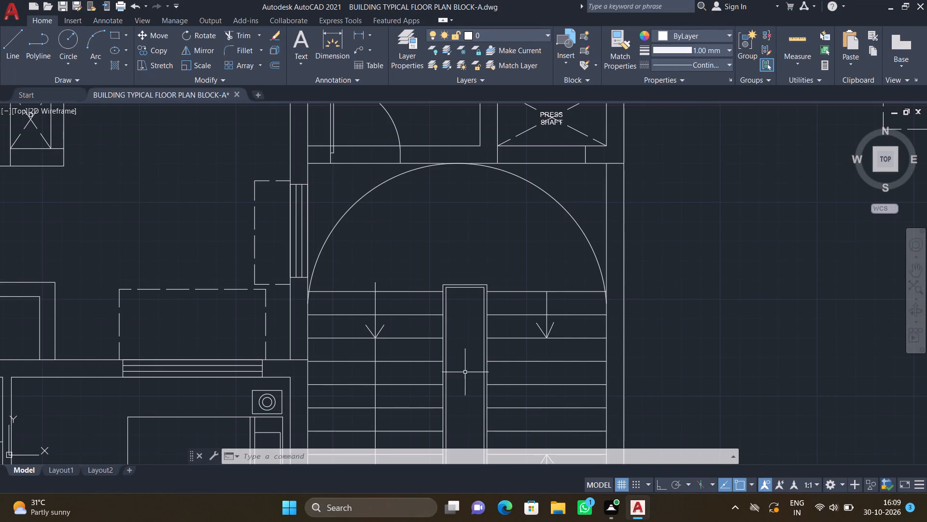
middle_click_drag(462, 355, 377, 208)
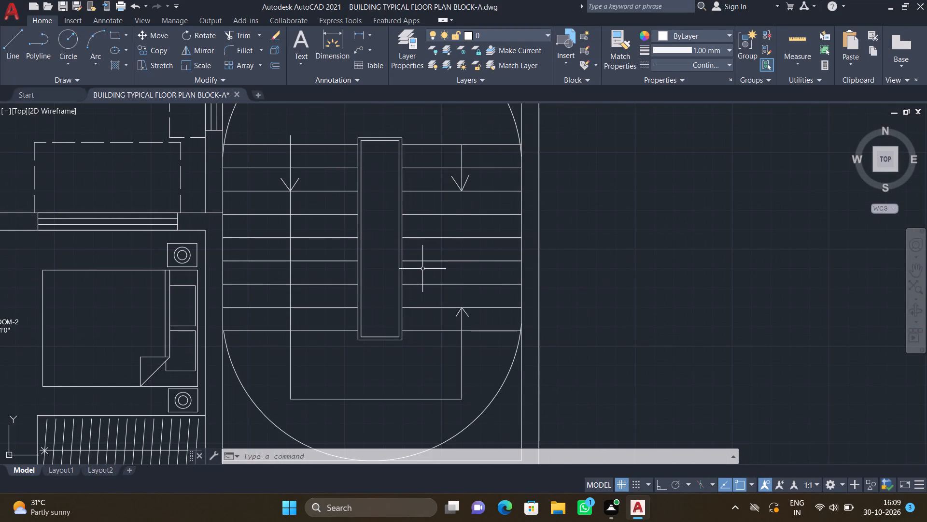
key("l")
key("Return")
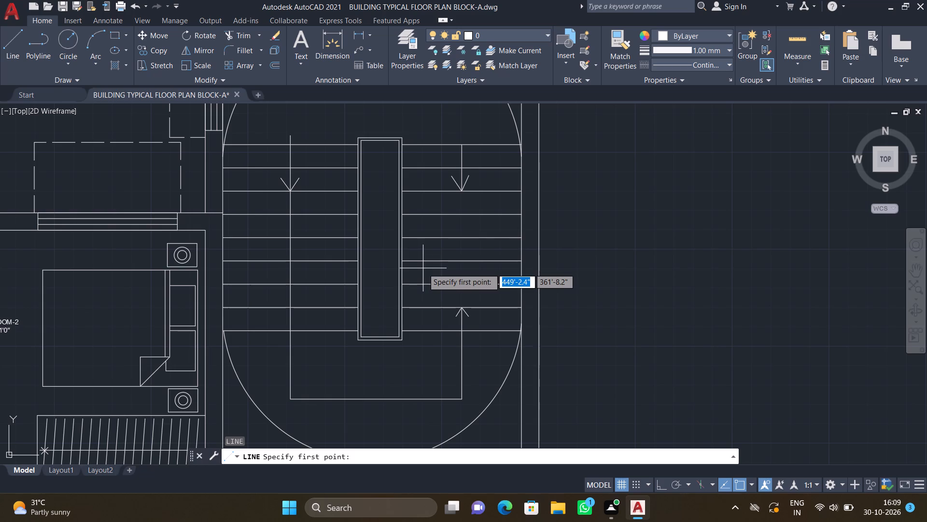
middle_click_drag(413, 275, 412, 318)
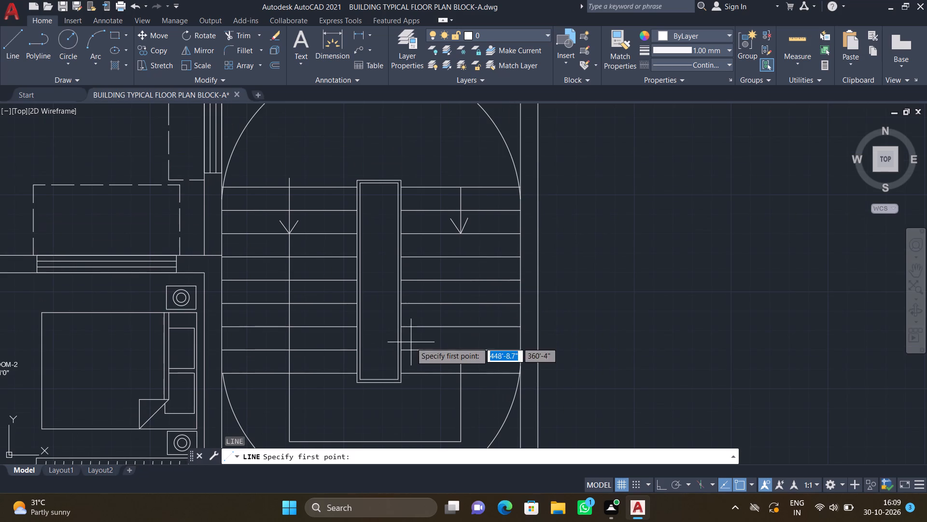
scroll(391, 335, "up", 1)
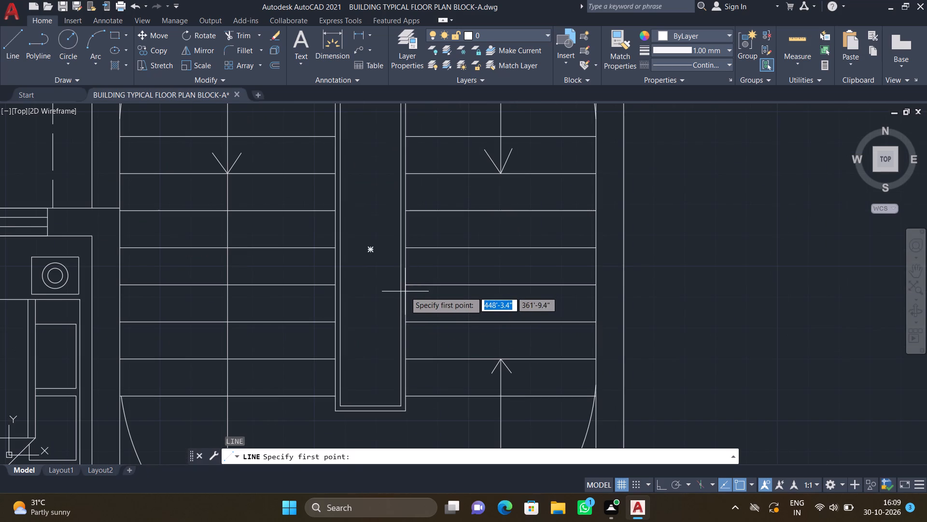
left_click(406, 282)
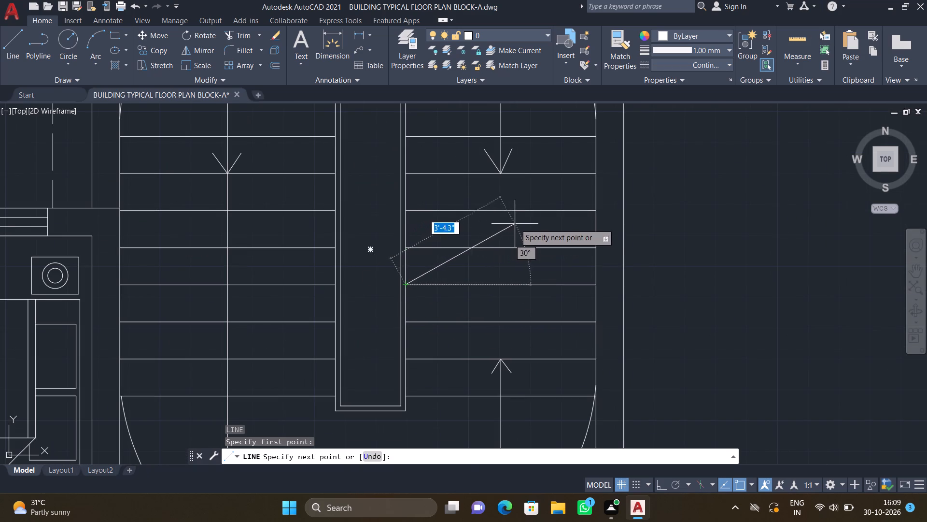
scroll(594, 217, "up", 1)
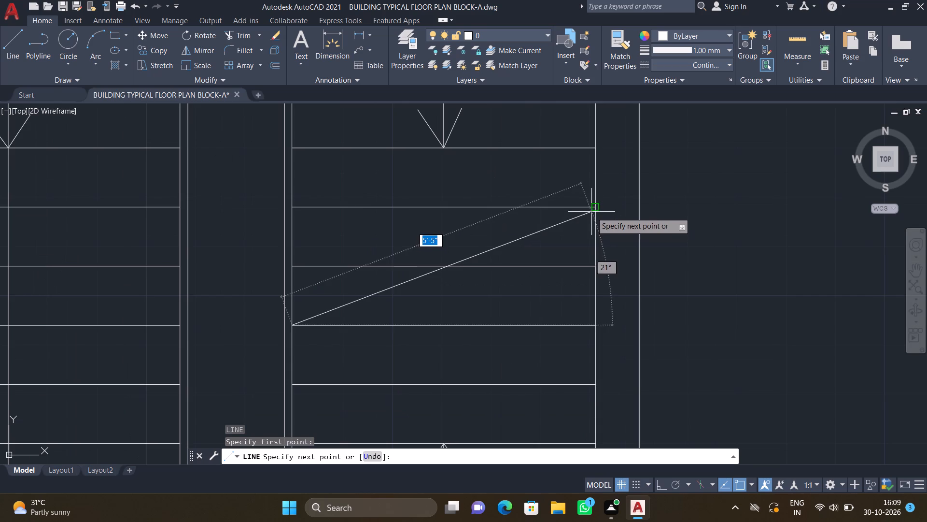
left_click(593, 207)
key("Return")
Draw a parallel diagonal about 5'-6" long from the right flight's seventh tread line at the stairwell to the fifth tread line's outer end.
key("l")
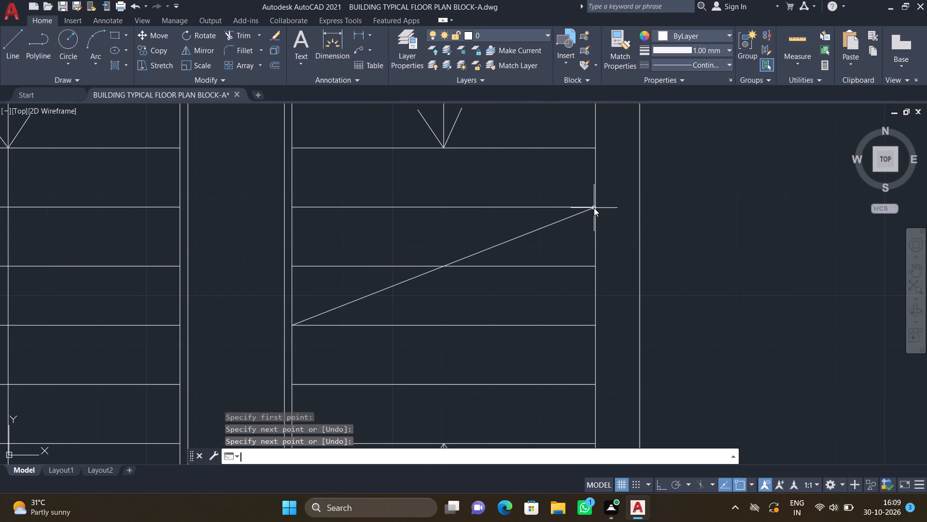
key("Return")
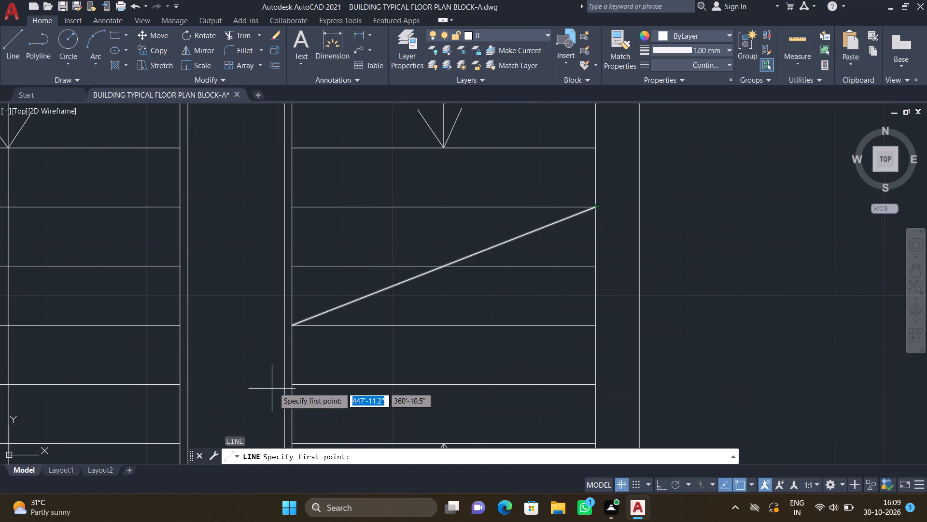
left_click(296, 387)
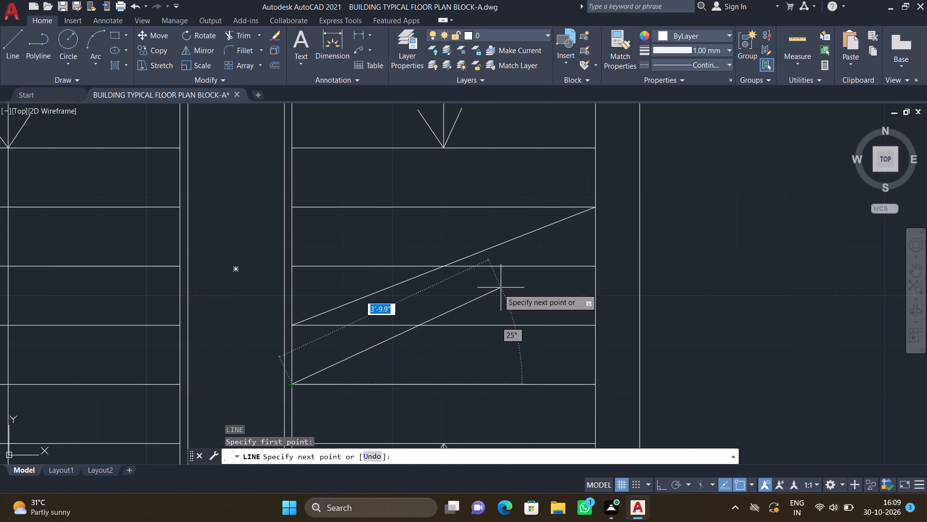
scroll(586, 273, "up", 1)
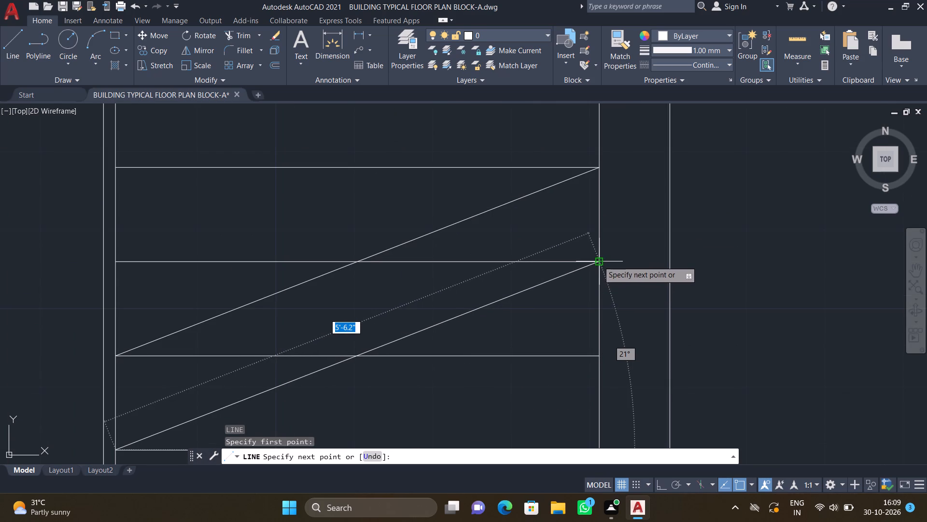
left_click(599, 261)
key("Return")
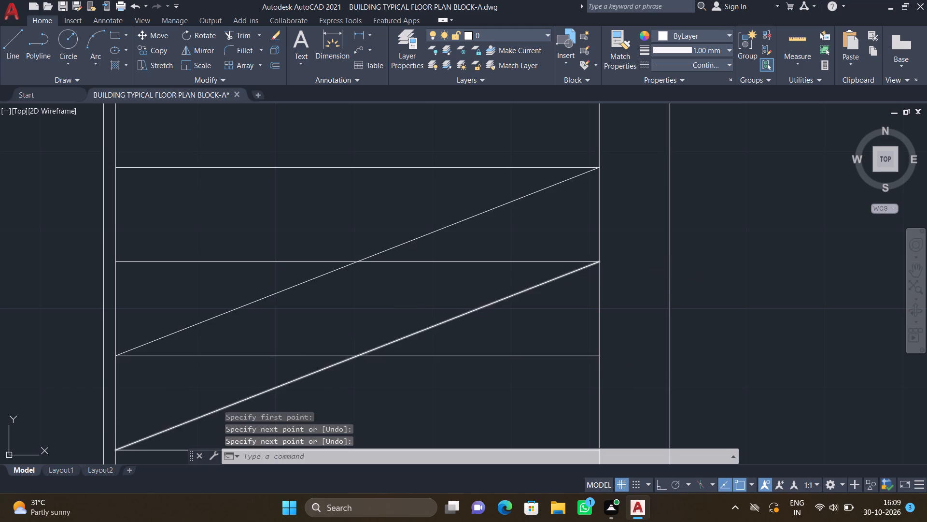
Extend the lower ends of both diagonals to the inner line of the stairwell's right edge.
scroll(596, 264, "down", 2)
middle_click_drag(430, 312, 449, 287)
scroll(441, 301, "up", 1)
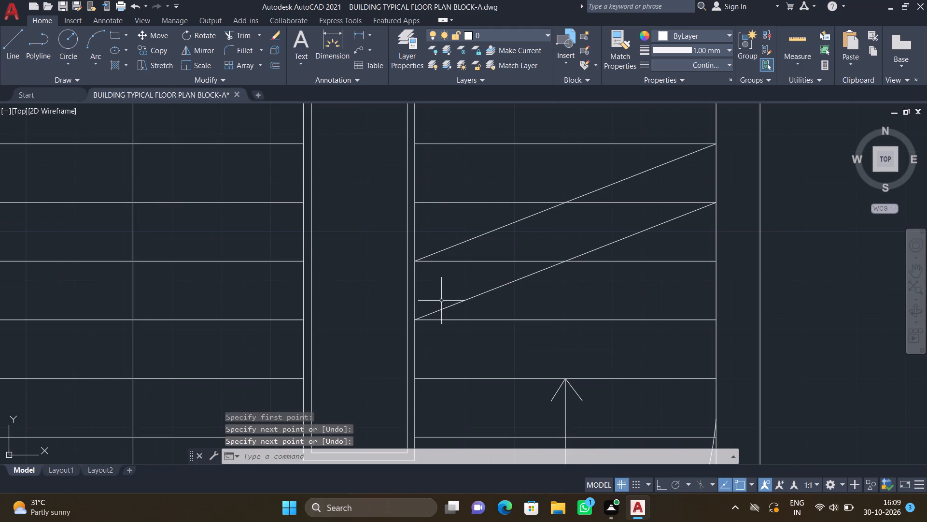
type("EX")
key("Return")
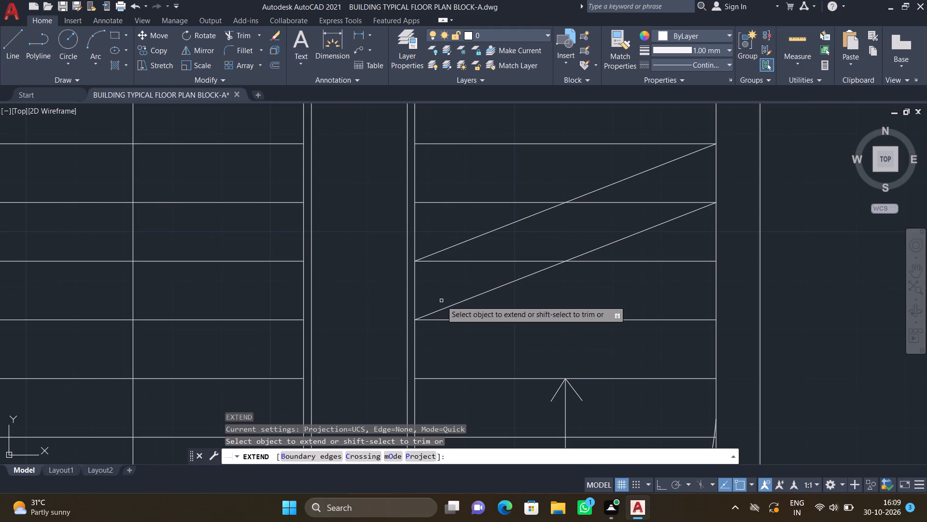
left_click(448, 248)
scroll(448, 248, "up", 1)
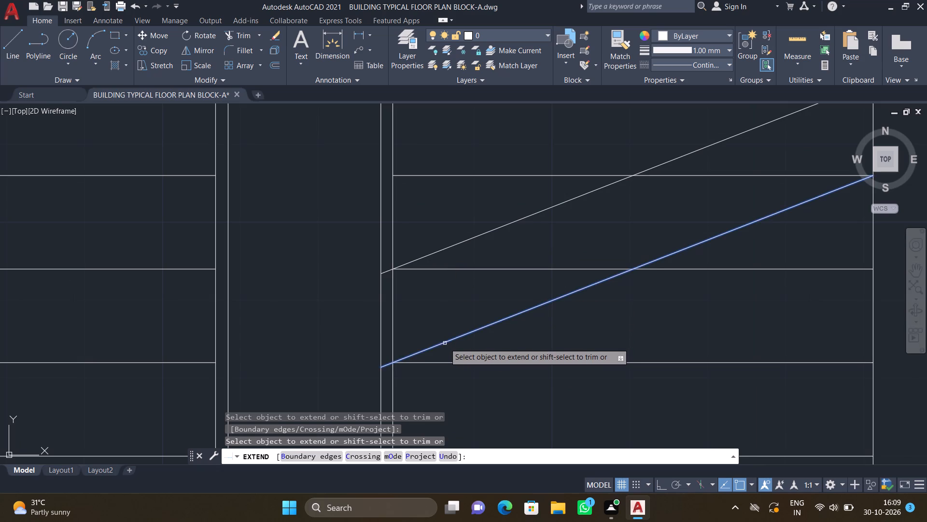
left_click(445, 343)
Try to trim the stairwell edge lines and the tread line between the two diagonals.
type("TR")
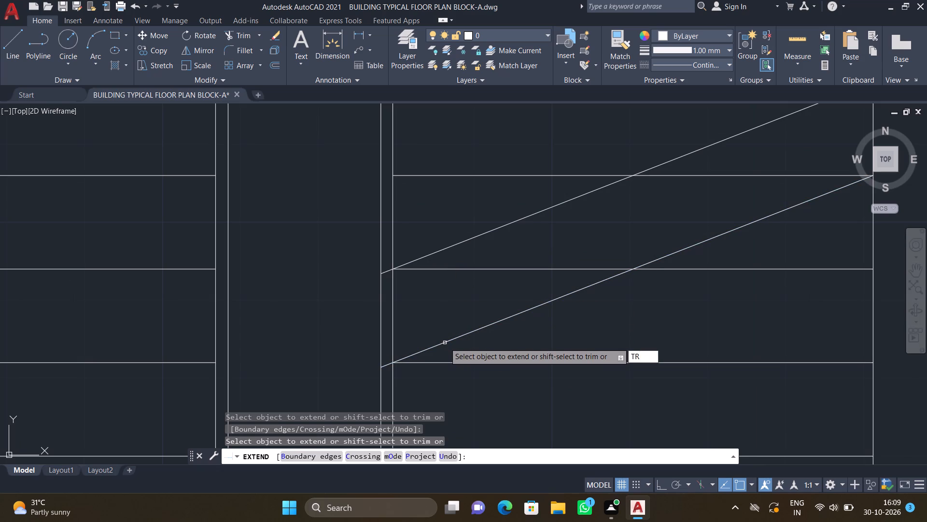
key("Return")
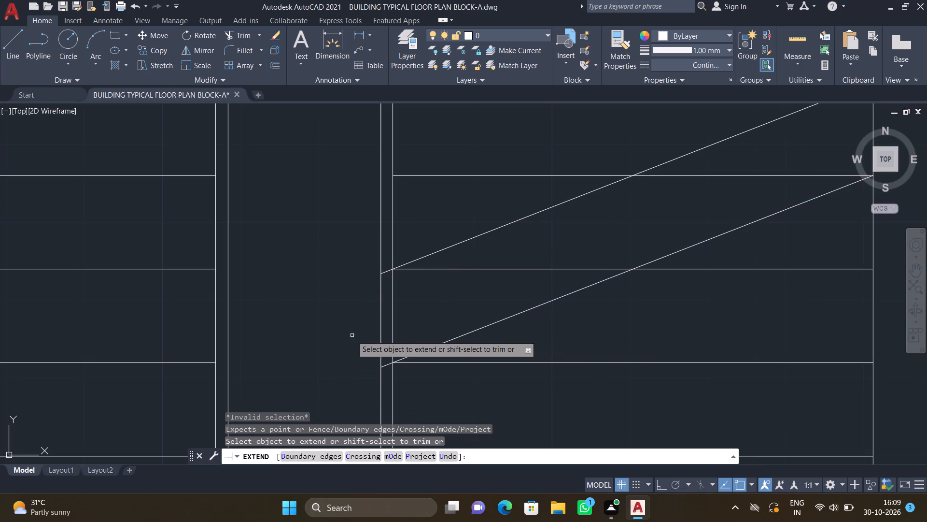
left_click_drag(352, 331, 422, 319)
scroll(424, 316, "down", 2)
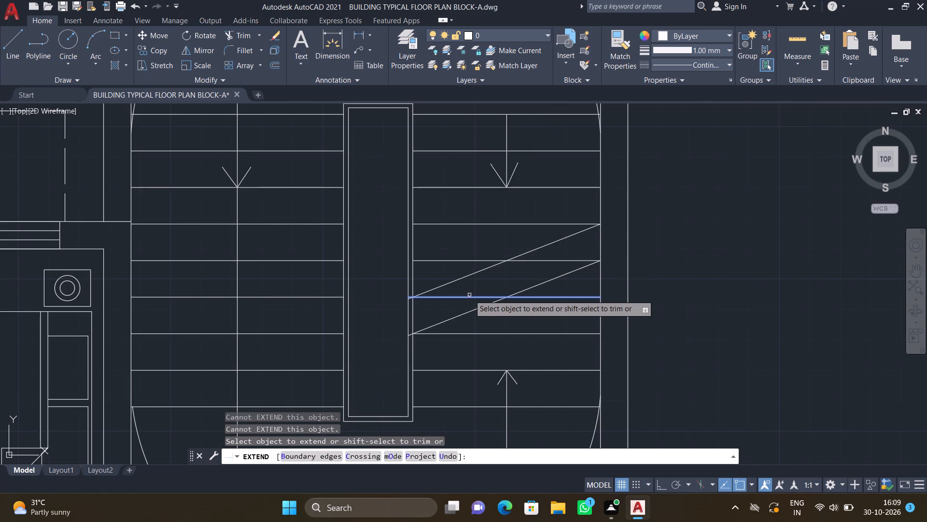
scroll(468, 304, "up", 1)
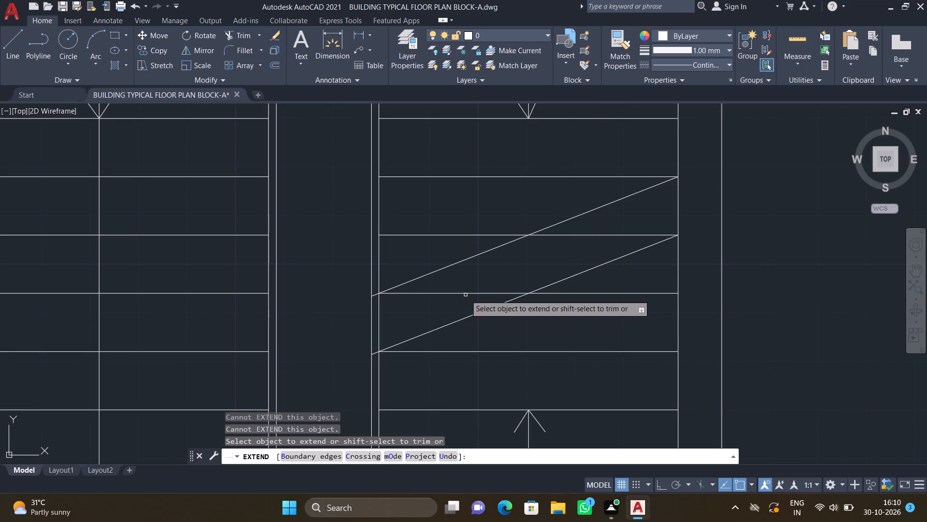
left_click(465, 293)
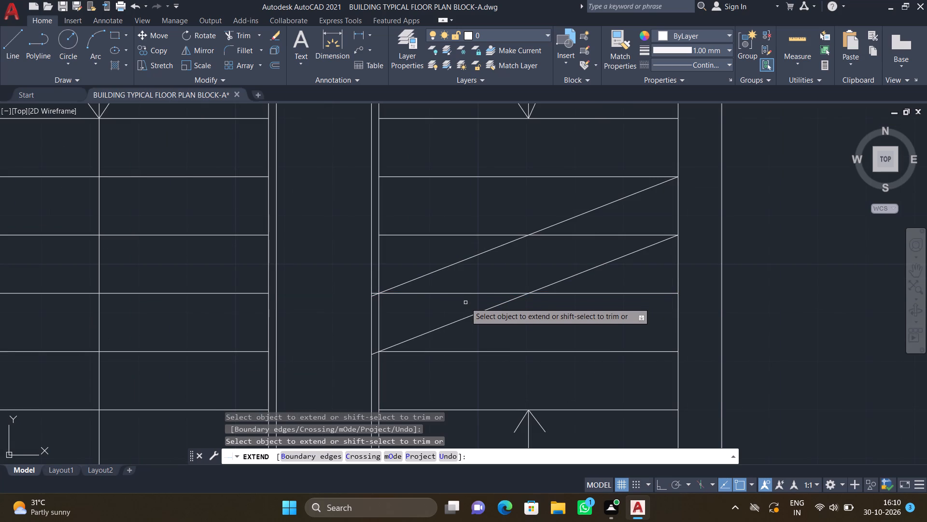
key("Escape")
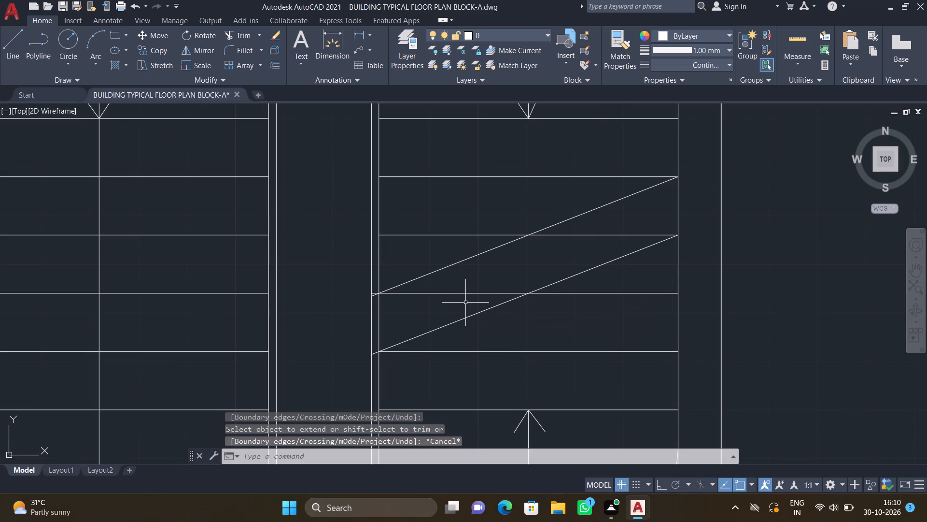
Trim away the right flight's fifth and sixth tread lines on both sides of the diagonals.
type("TR")
key("Return")
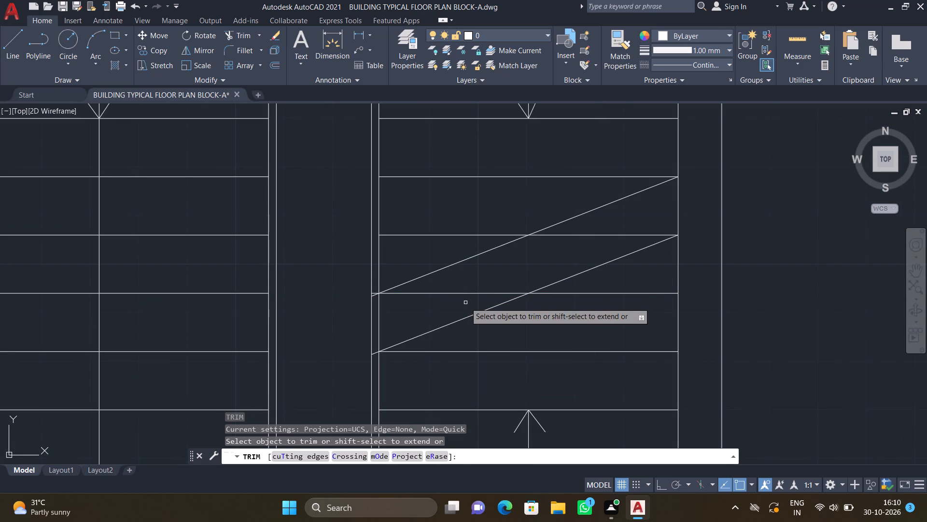
left_click(456, 292)
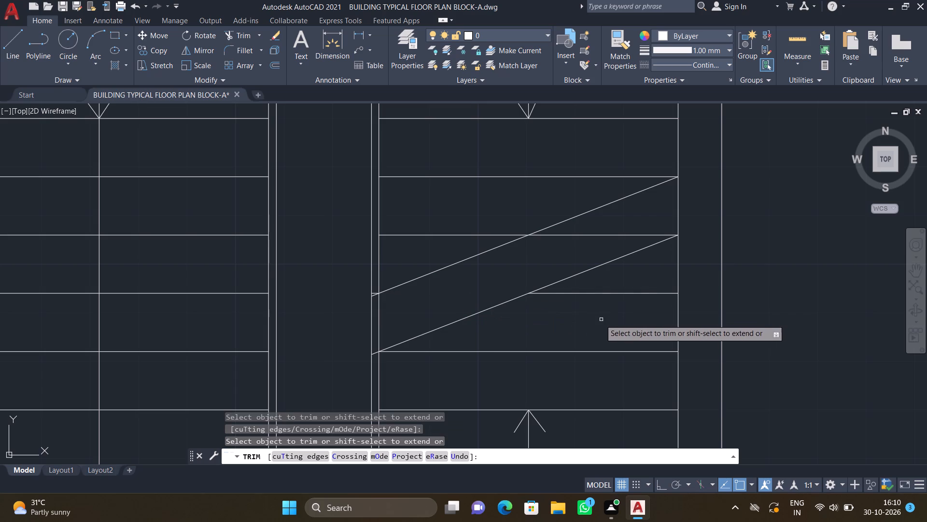
left_click_drag(596, 319, 554, 317)
left_click(595, 293)
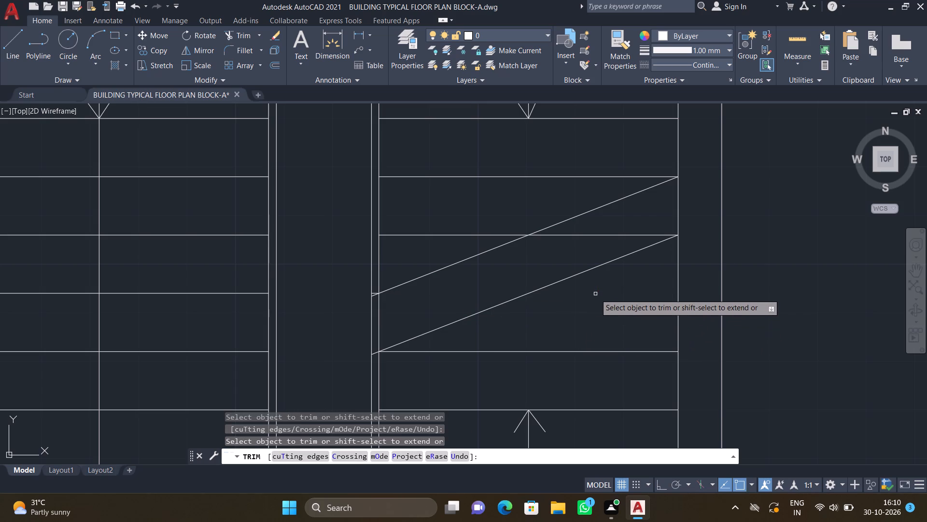
left_click(606, 234)
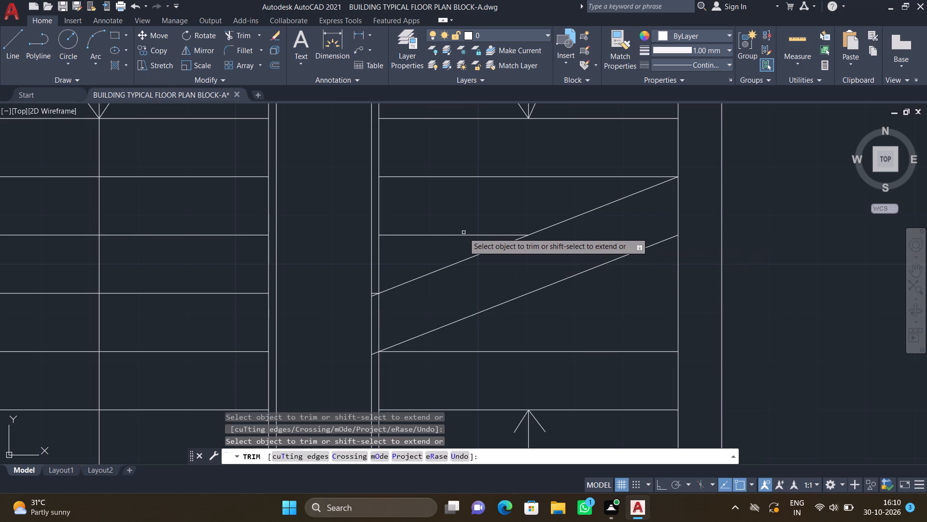
left_click(464, 234)
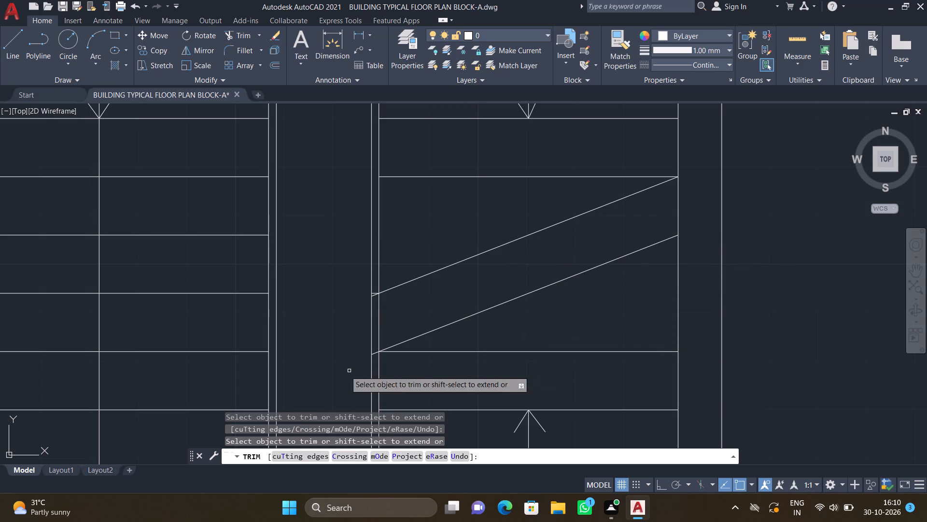
Trim the stairwell's two right edge lines between the diagonals and remove the short leftover tread stub there.
scroll(376, 326, "up", 2)
left_click_drag(345, 326, 427, 304)
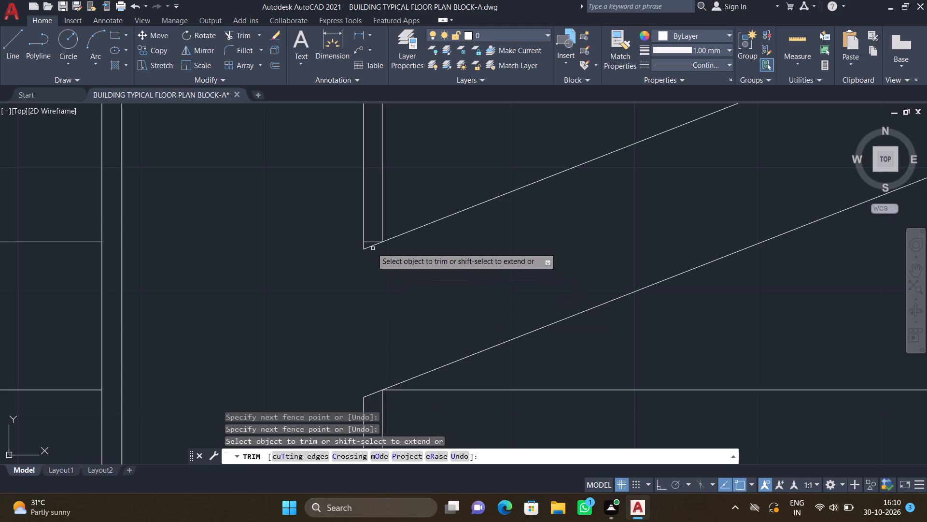
scroll(375, 246, "up", 1)
left_click(367, 240)
scroll(397, 279, "down", 2)
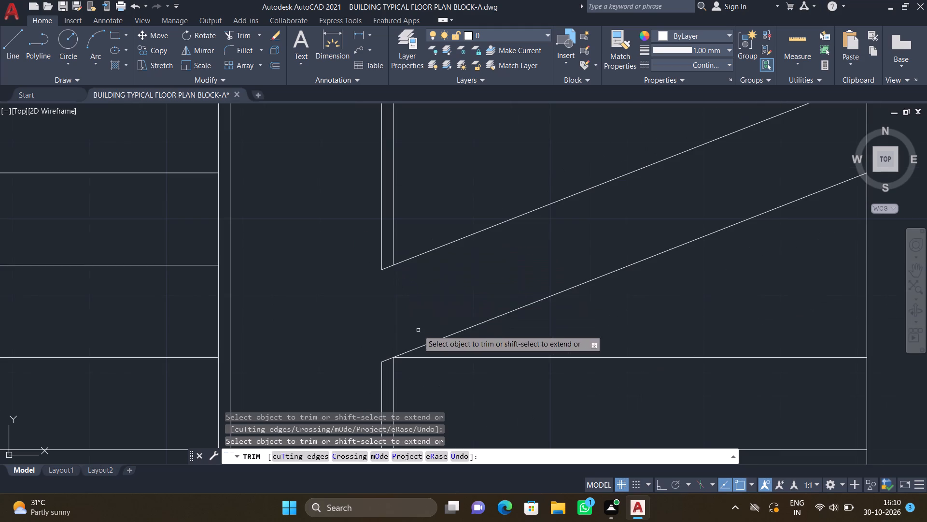
middle_click_drag(408, 304, 405, 297)
scroll(421, 298, "down", 2)
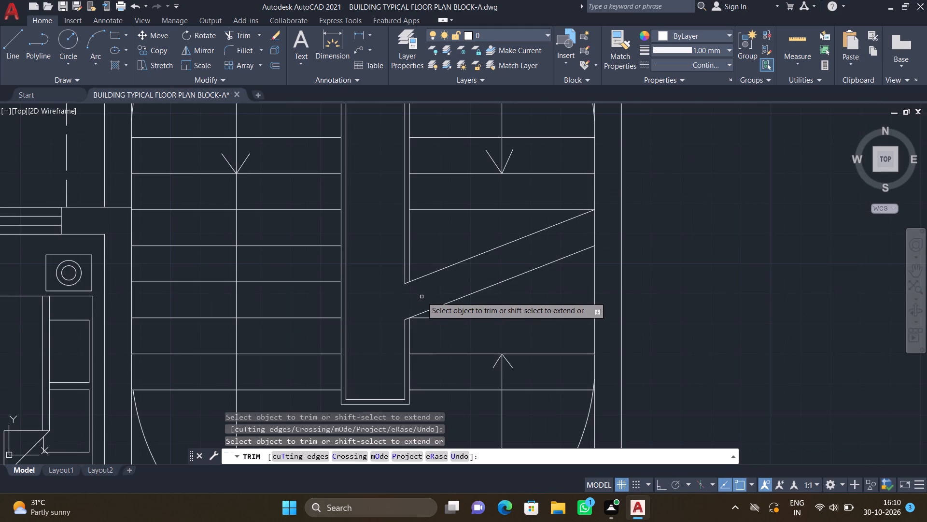
key("Return")
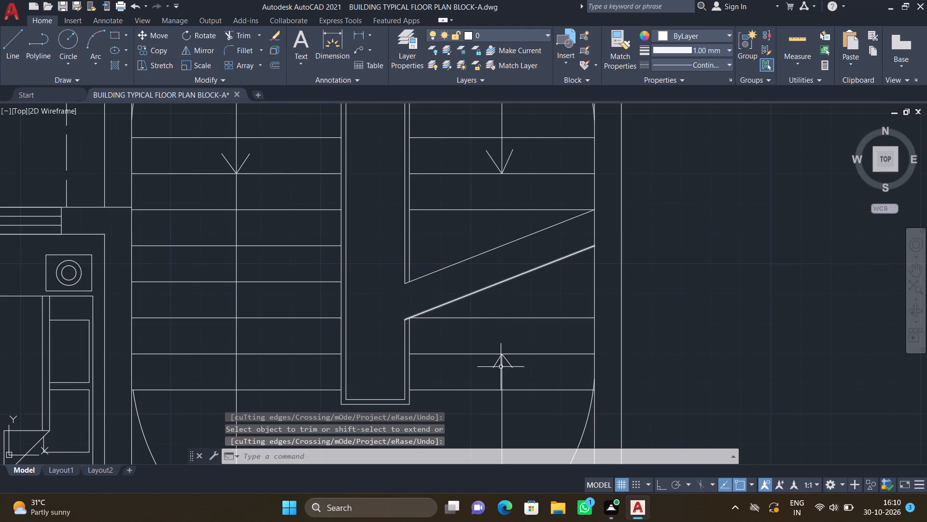
Place a Breakline zigzag symbol on the upper diagonal across the right flight, near the middle of the line.
scroll(586, 377, "down", 1)
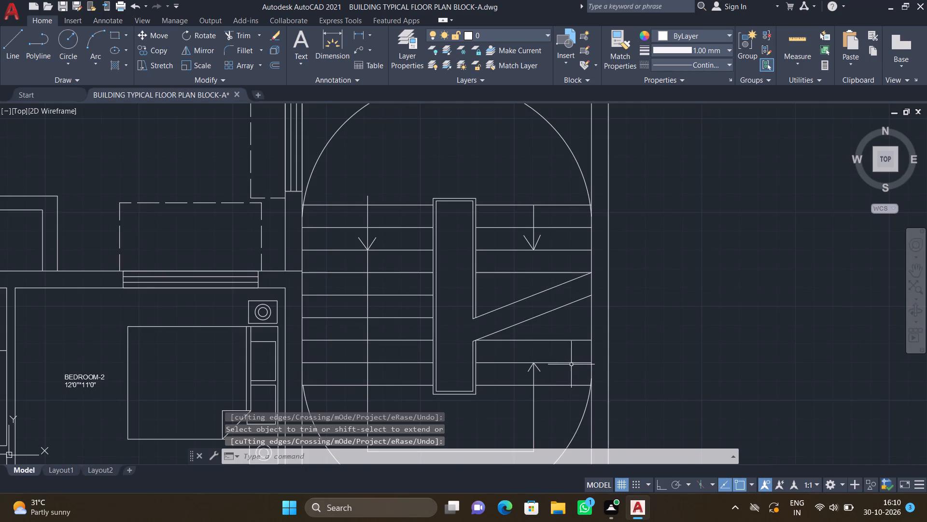
scroll(543, 359, "down", 1)
middle_click_drag(542, 358, 429, 347)
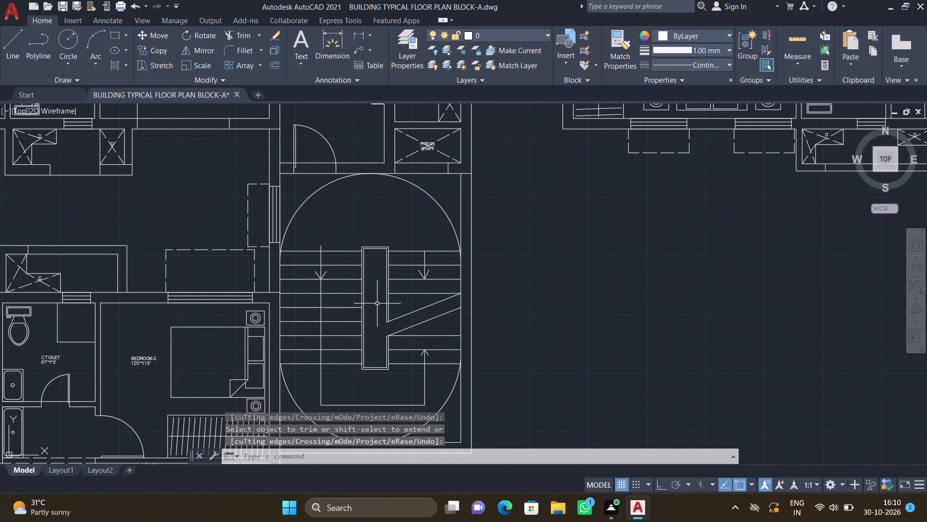
scroll(393, 304, "up", 3)
middle_click_drag(424, 325, 352, 278)
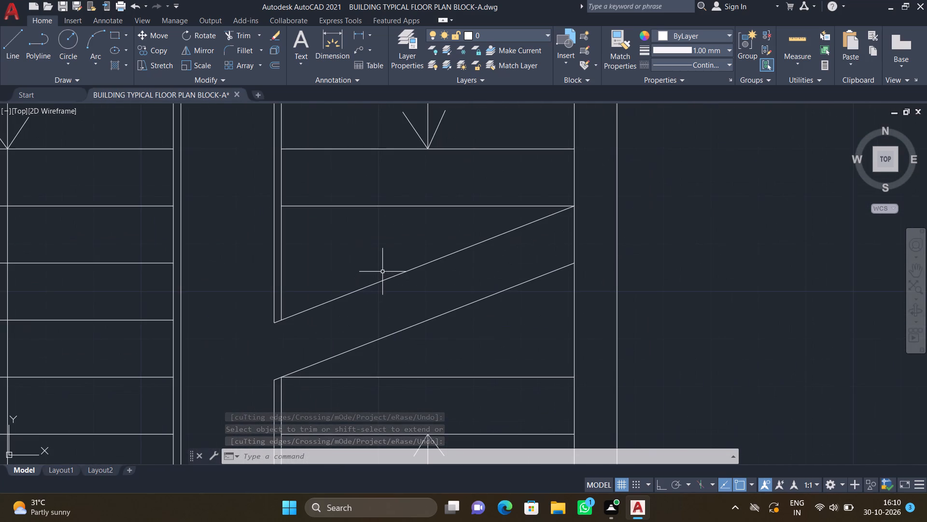
type("BREAKLINE")
key("Return")
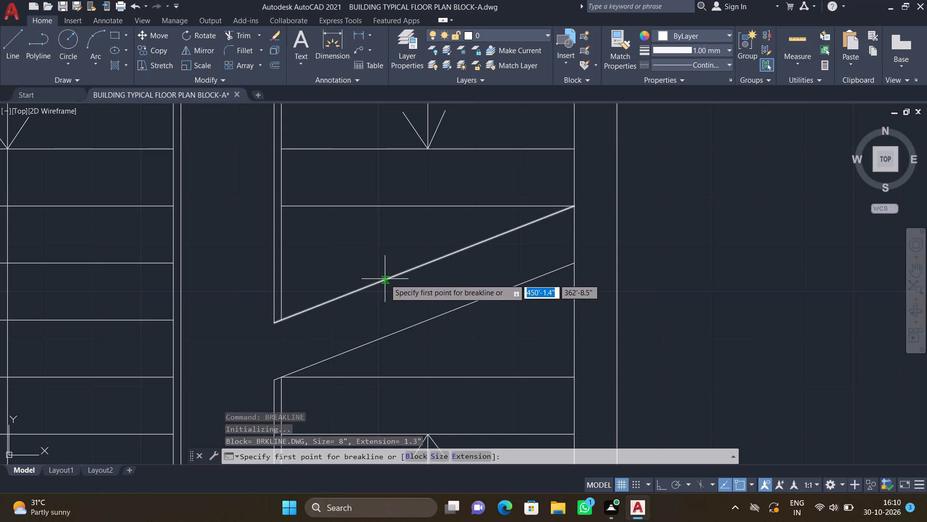
left_click(385, 279)
left_click(441, 260)
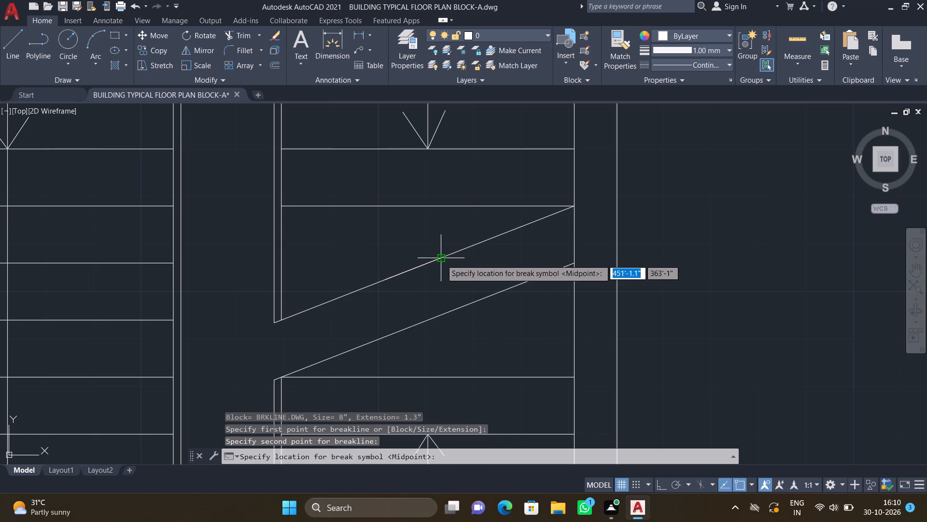
left_click(414, 266)
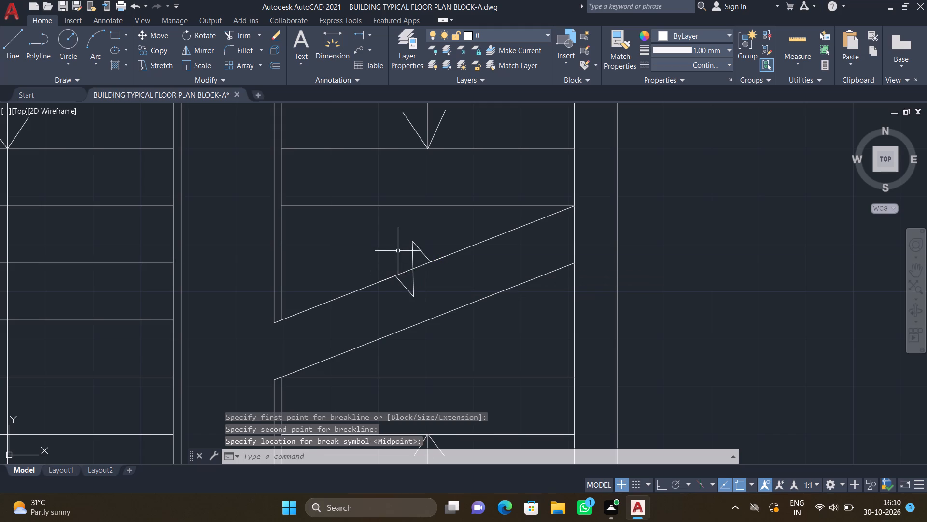
Place a second Breakline zigzag symbol near the middle of the lower diagonal.
key("space")
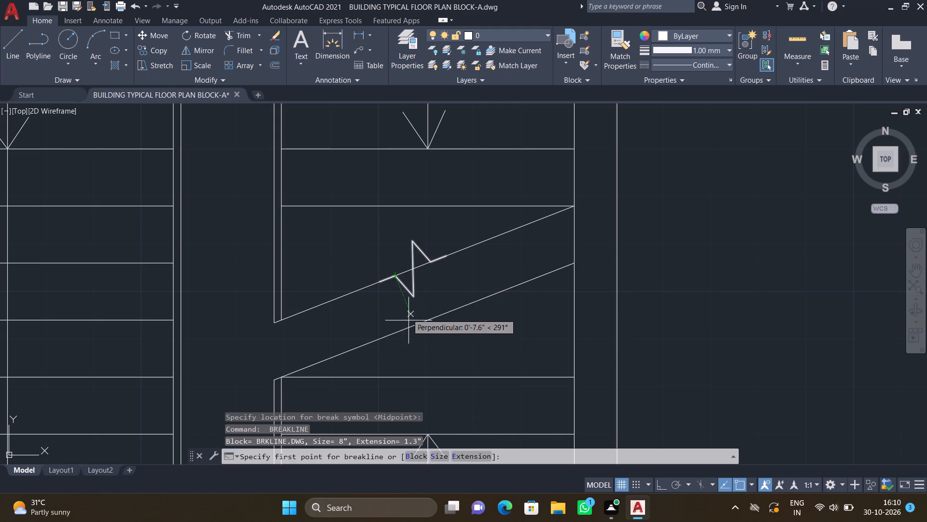
left_click(415, 327)
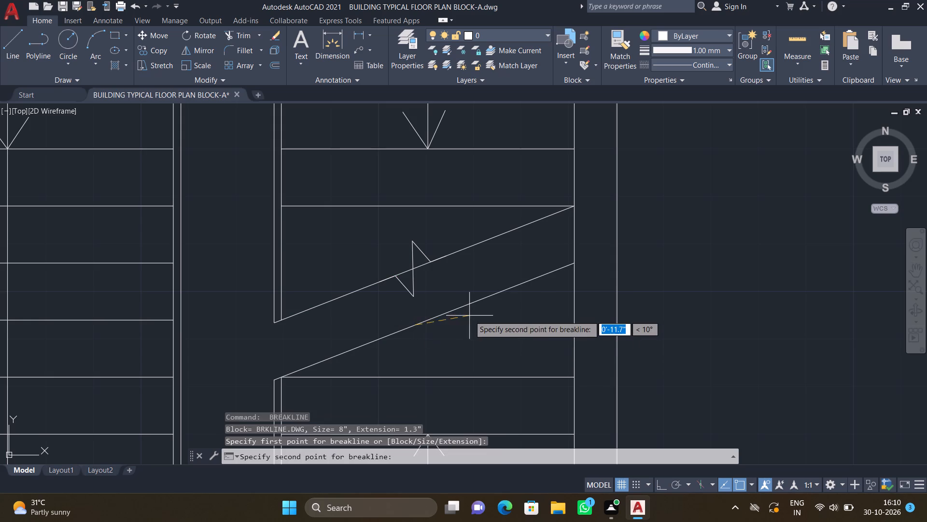
scroll(466, 310, "up", 1)
left_click(463, 301)
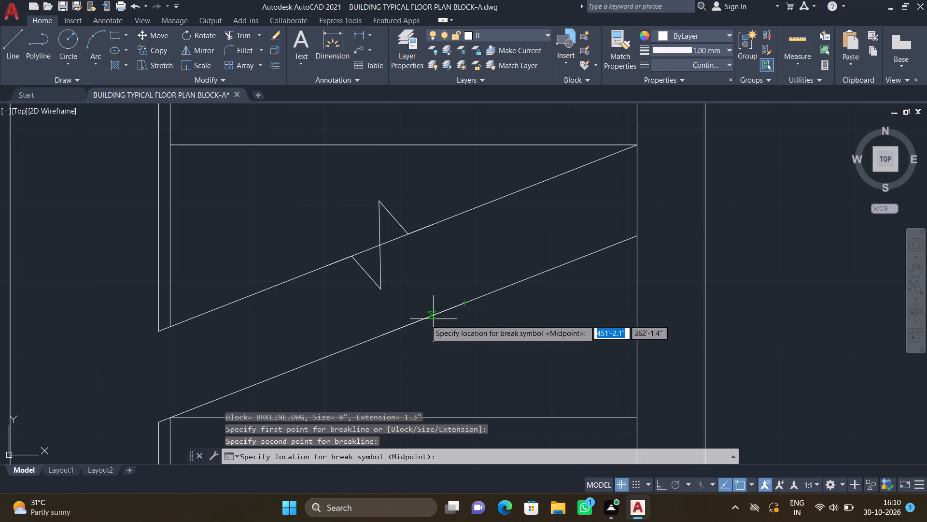
left_click(421, 319)
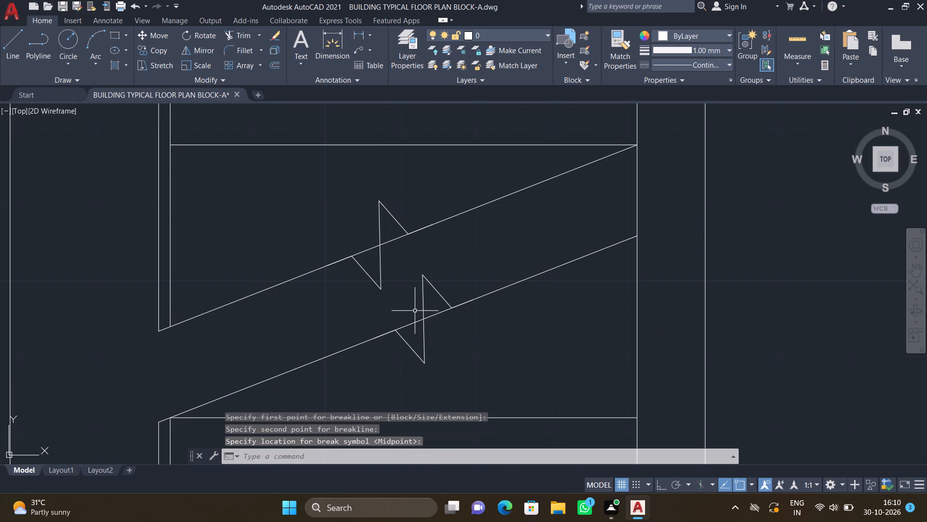
Trim away the diagonal line segments running through both break symbols, leaving only the zigzags.
type("TR")
key("Return")
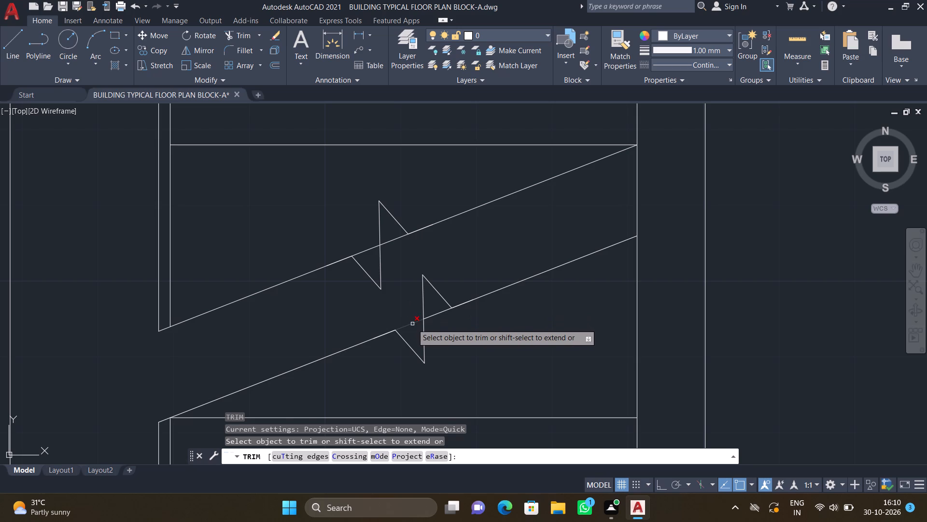
left_click(412, 324)
left_click(440, 313)
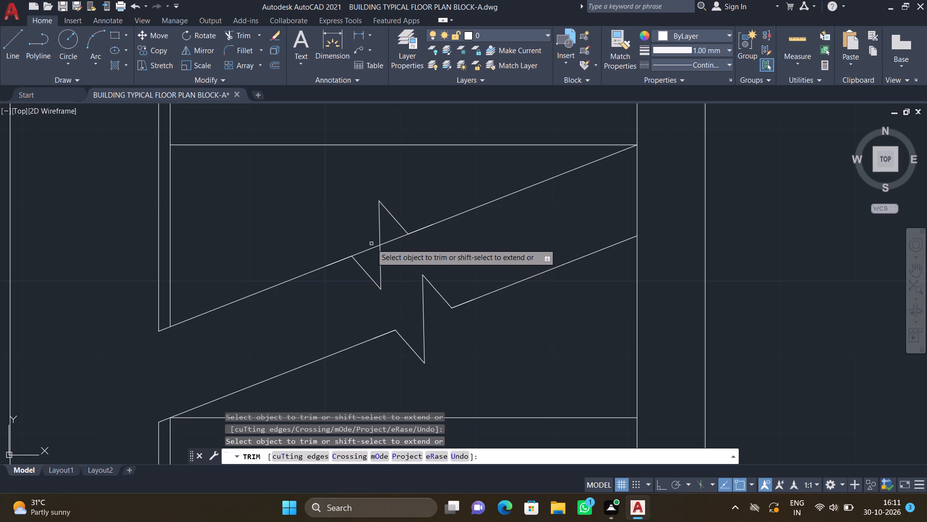
left_click(371, 247)
left_click(388, 241)
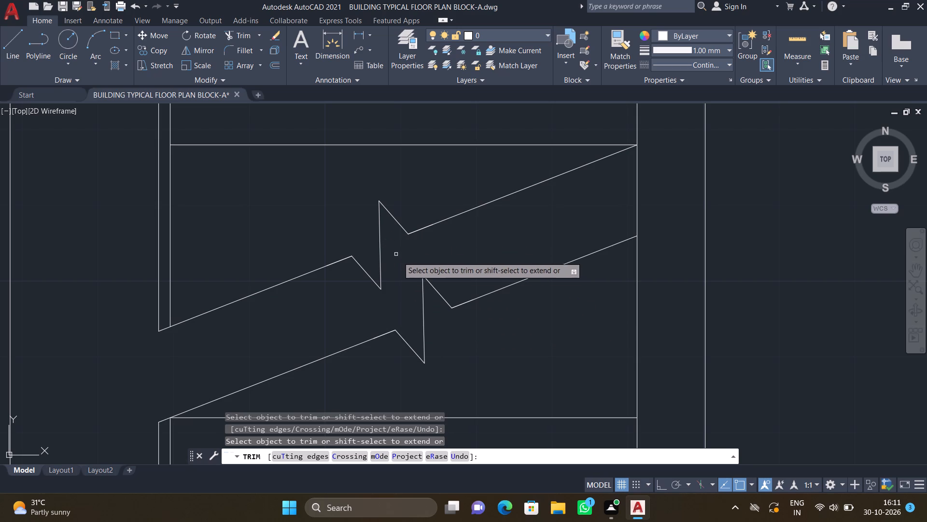
key("Return")
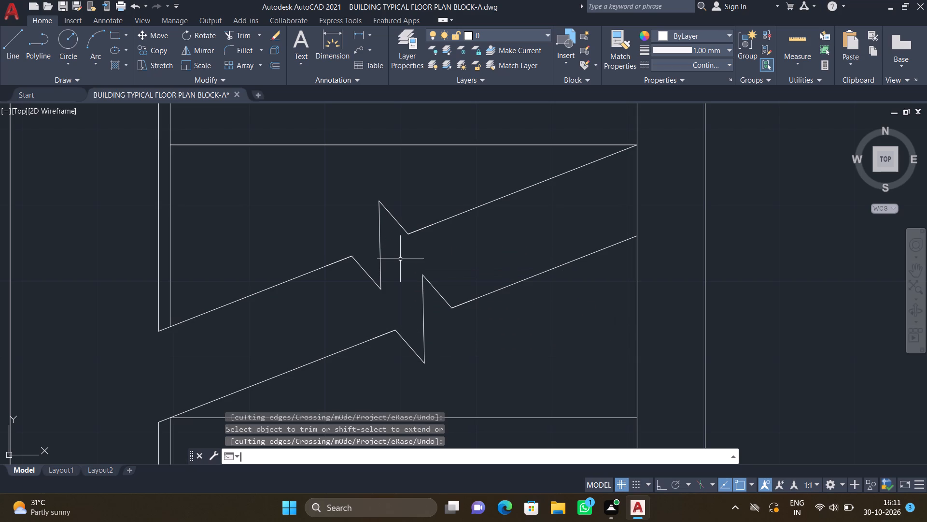
Add a 2.5" high multiline text label DN above the start of the left flight's arrow line.
scroll(400, 259, "down", 1)
scroll(405, 316, "down", 2)
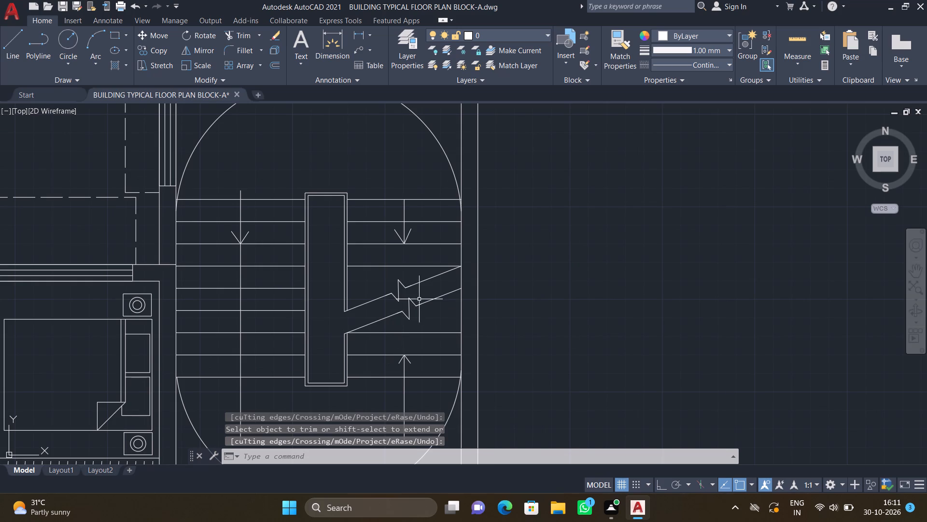
scroll(409, 347, "down", 1)
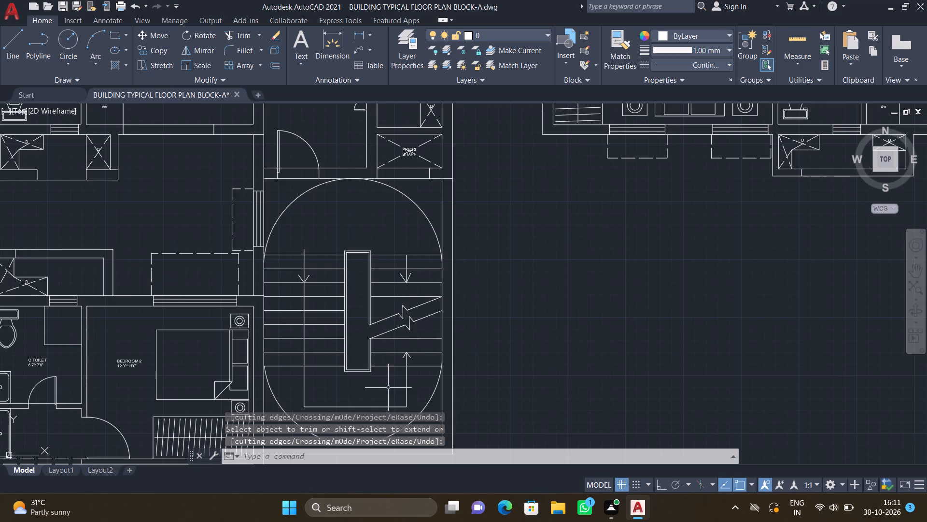
middle_click_drag(392, 381, 434, 340)
middle_click_drag(375, 305, 442, 420)
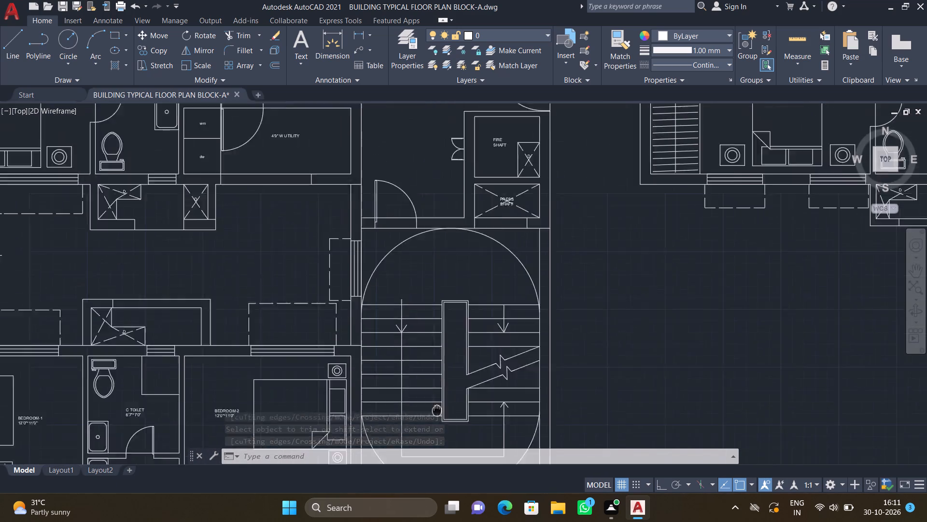
middle_click_drag(442, 420, 444, 428)
scroll(405, 321, "up", 2)
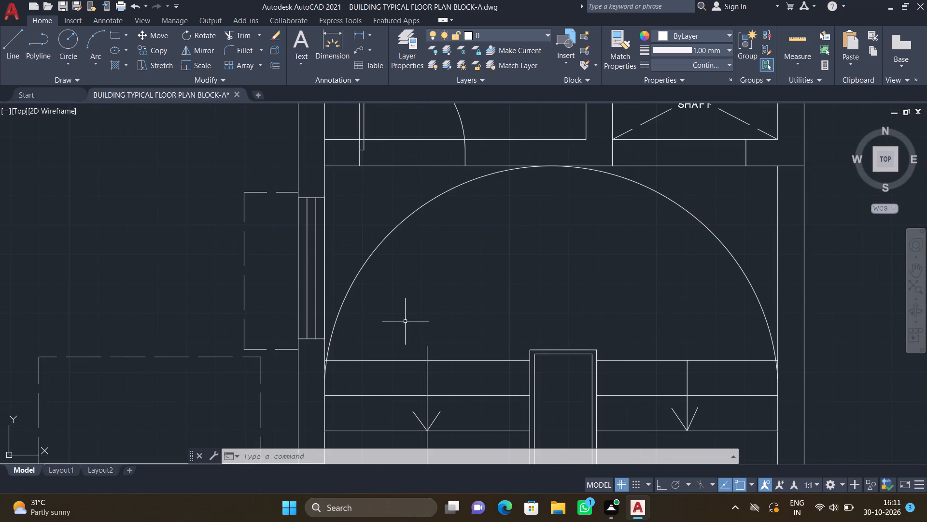
type("MT")
key("Return")
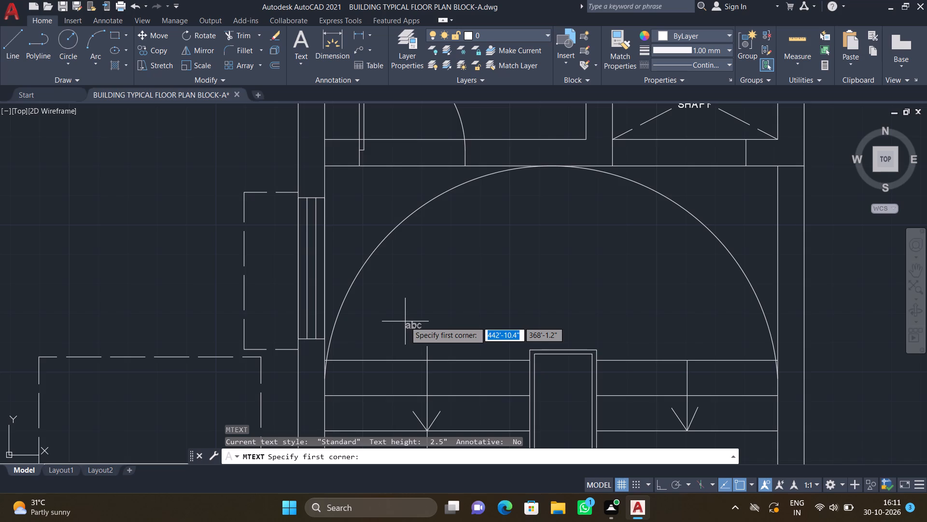
scroll(420, 315, "up", 2)
left_click_drag(388, 301, 394, 312)
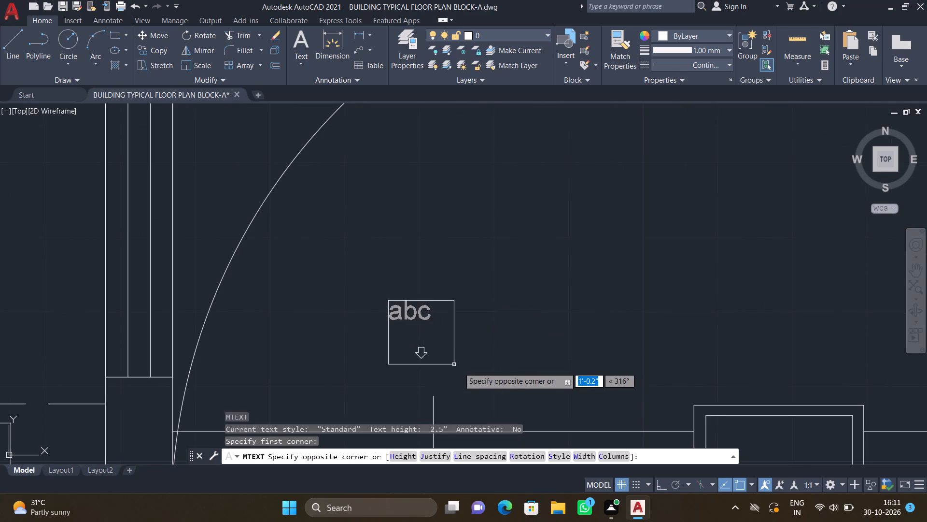
left_click(465, 372)
type("DN")
key("Return")
key("Escape")
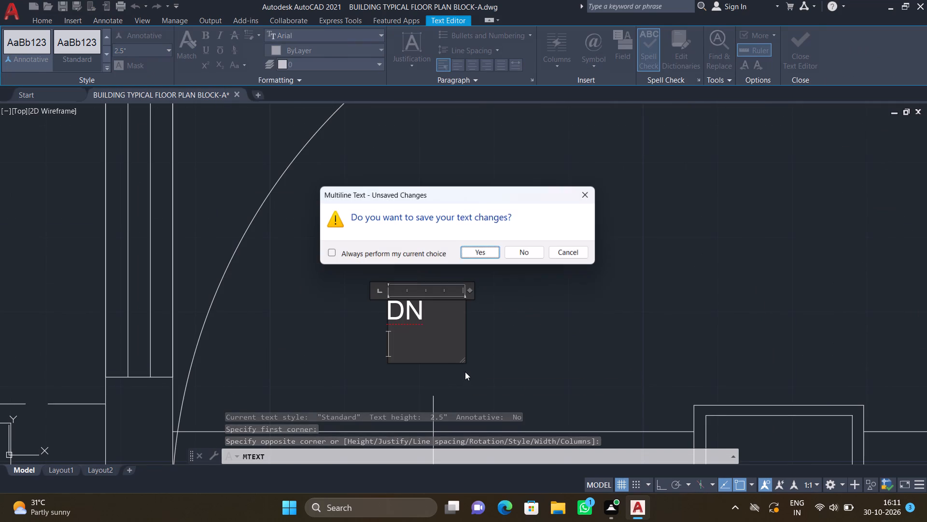
left_click(484, 254)
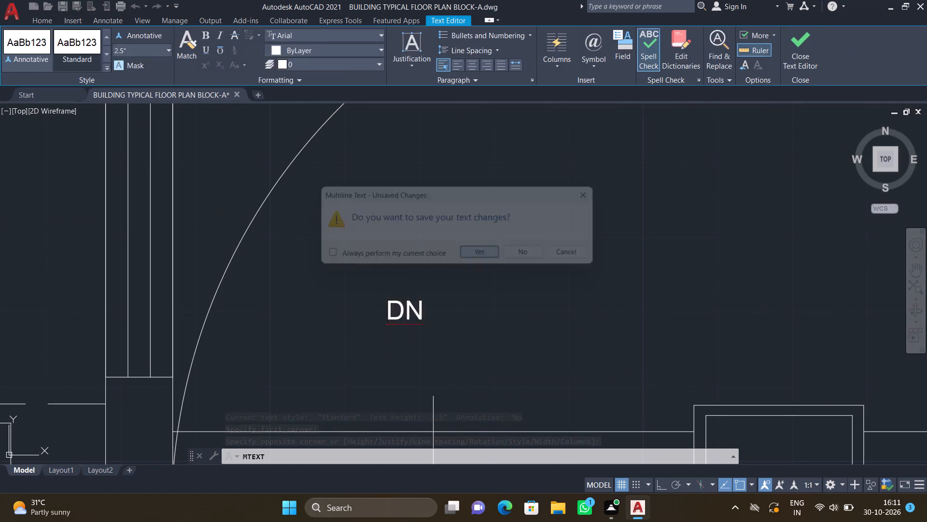
Move the DN label about 8.5" down and across so it sits directly above the left flight's arrow line.
key("m")
key("Return")
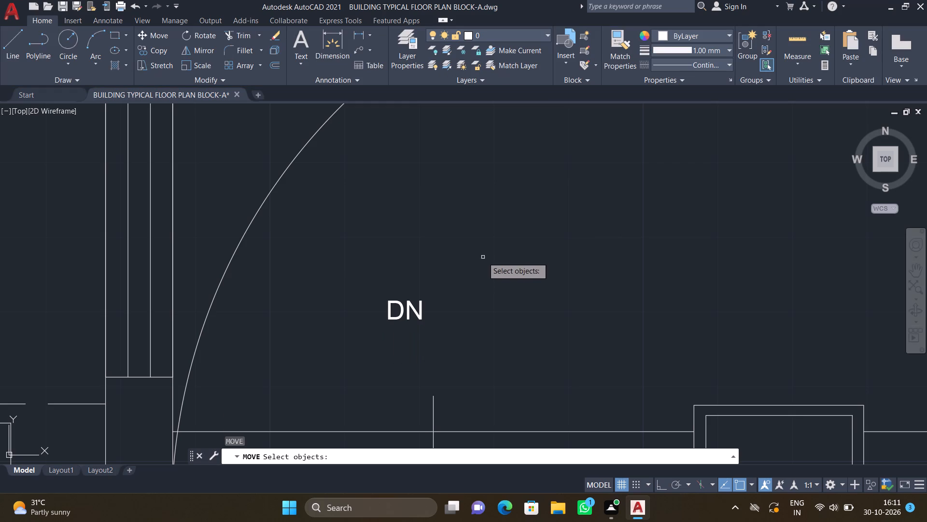
left_click(423, 315)
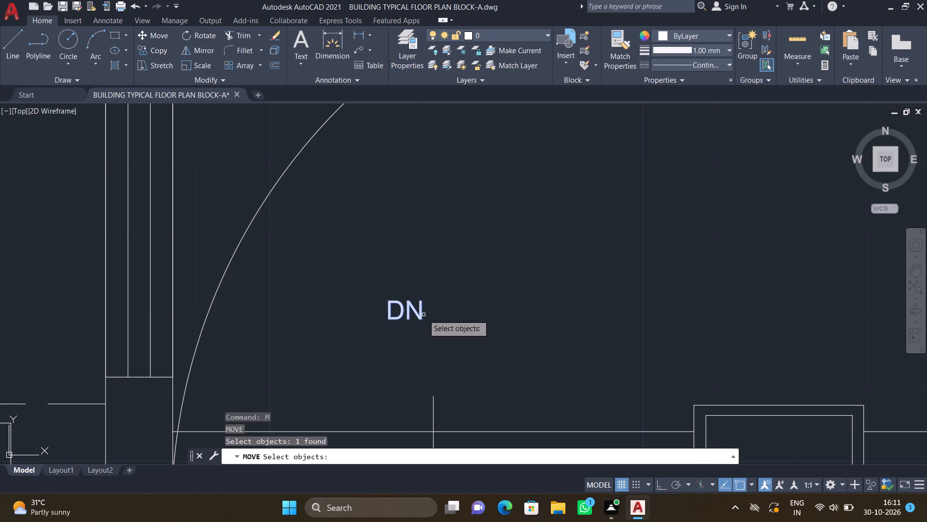
key("Return")
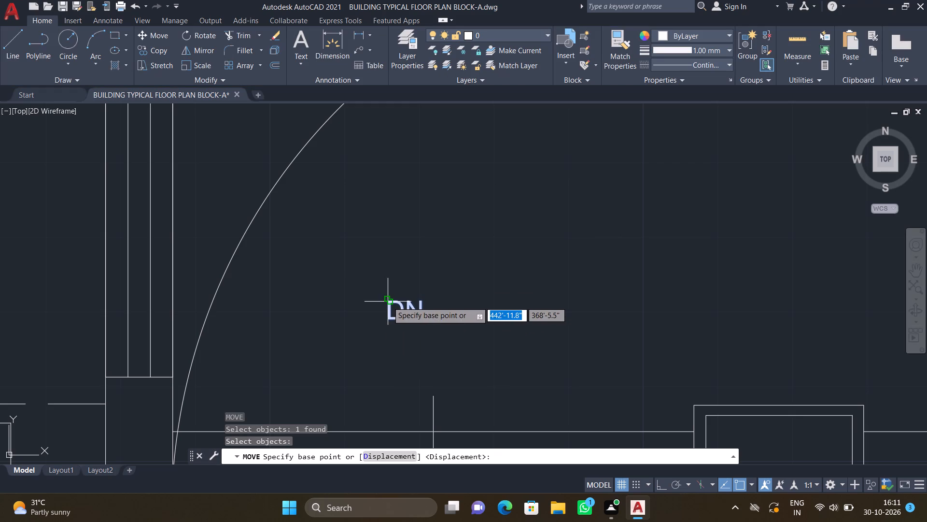
left_click(388, 301)
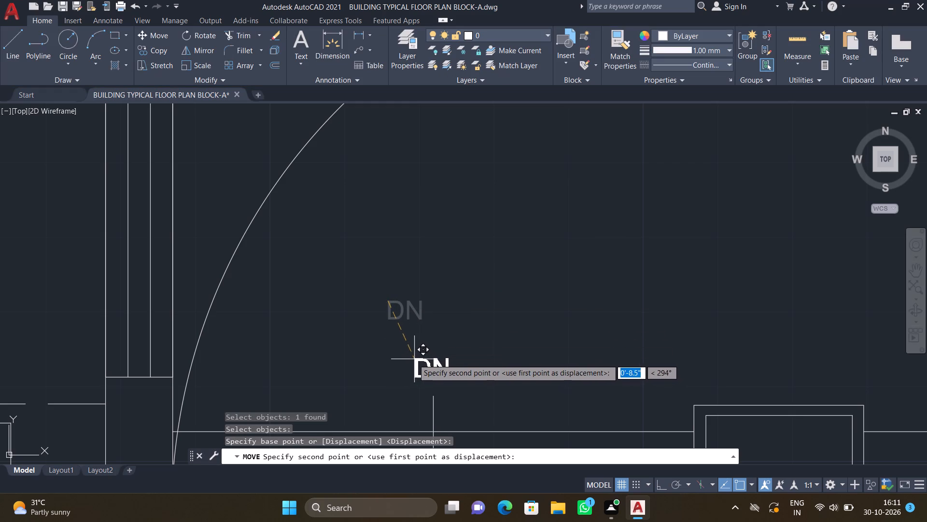
left_click(412, 359)
Add a 2.5" high multiline text label UP above the start of the right flight's upper arrow line.
scroll(420, 370, "down", 3)
middle_click_drag(519, 406, 352, 321)
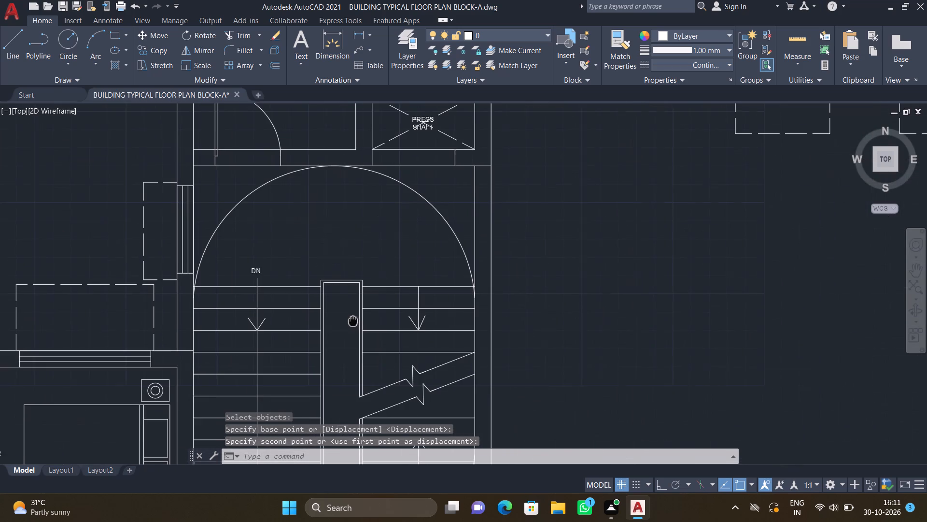
middle_click_drag(352, 321, 353, 321)
scroll(413, 268, "up", 2)
type("MT")
key("Return")
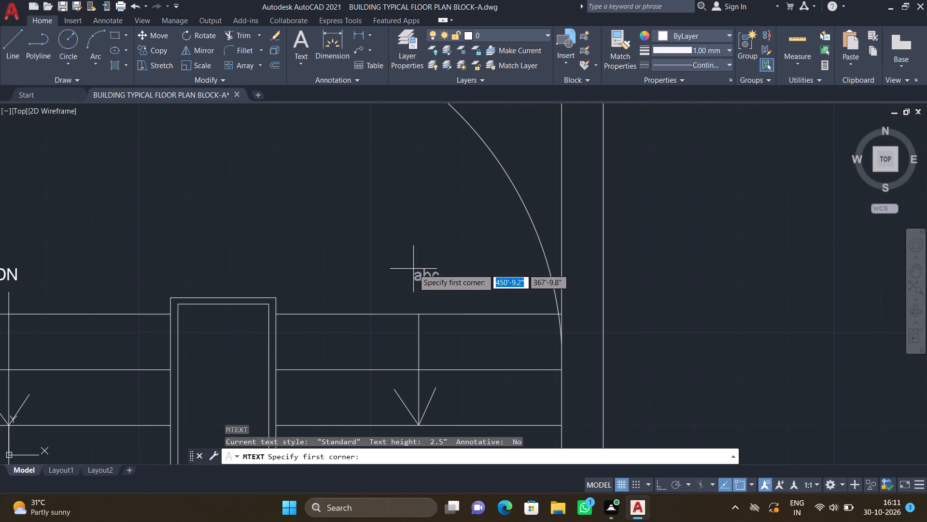
scroll(400, 294, "up", 1)
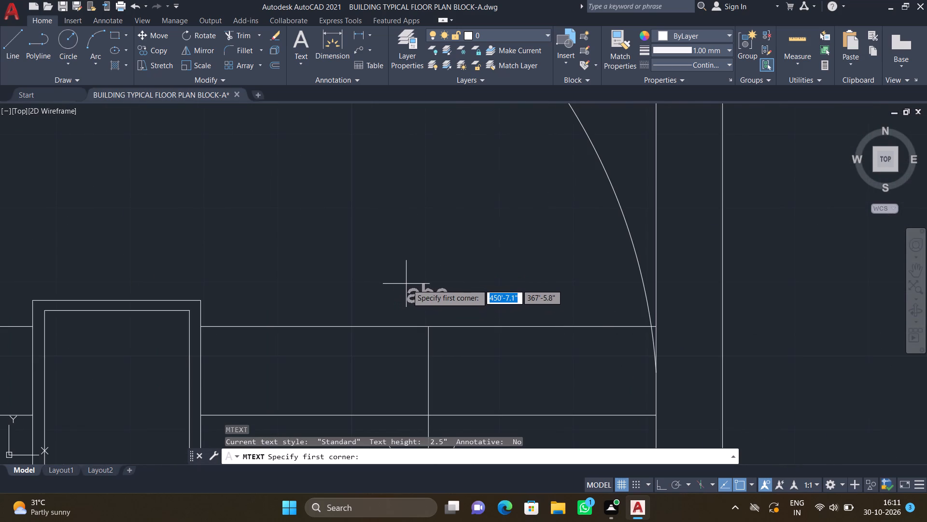
left_click_drag(407, 281, 412, 281)
scroll(438, 306, "up", 2)
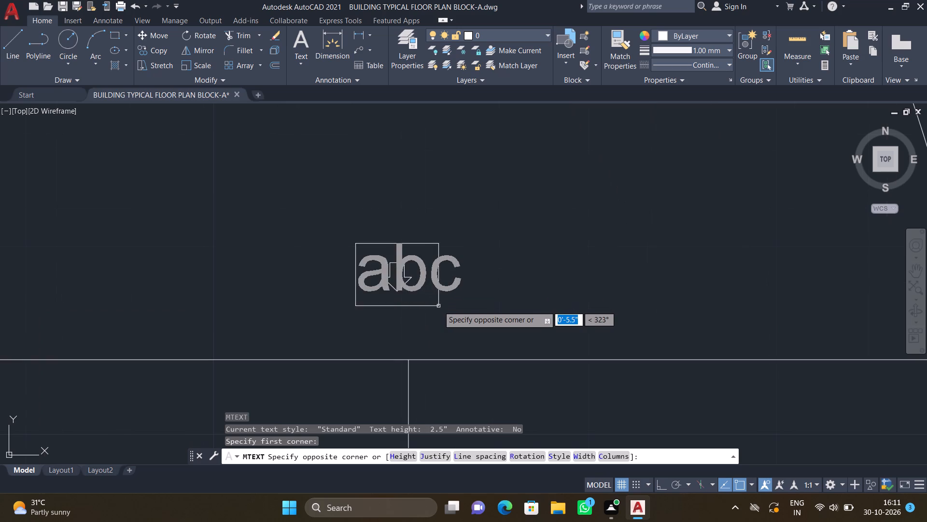
left_click(456, 324)
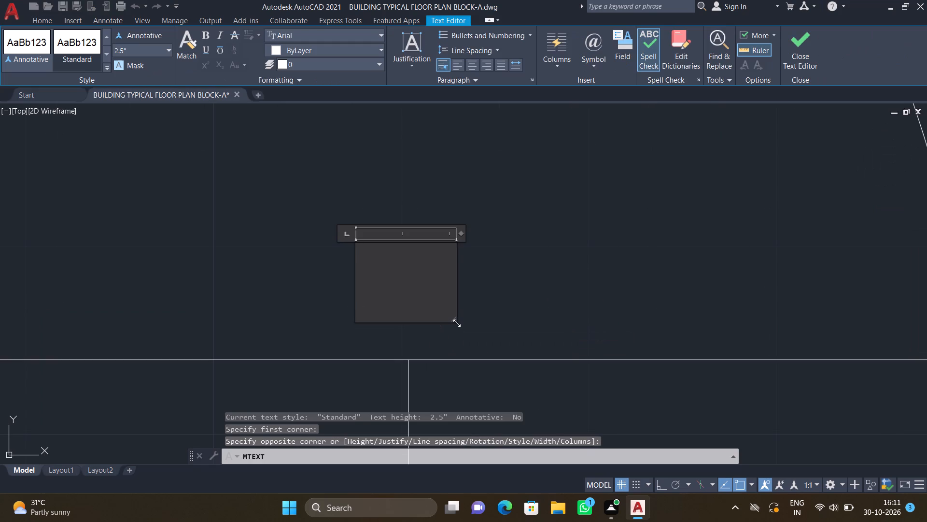
type("UP")
key("Return")
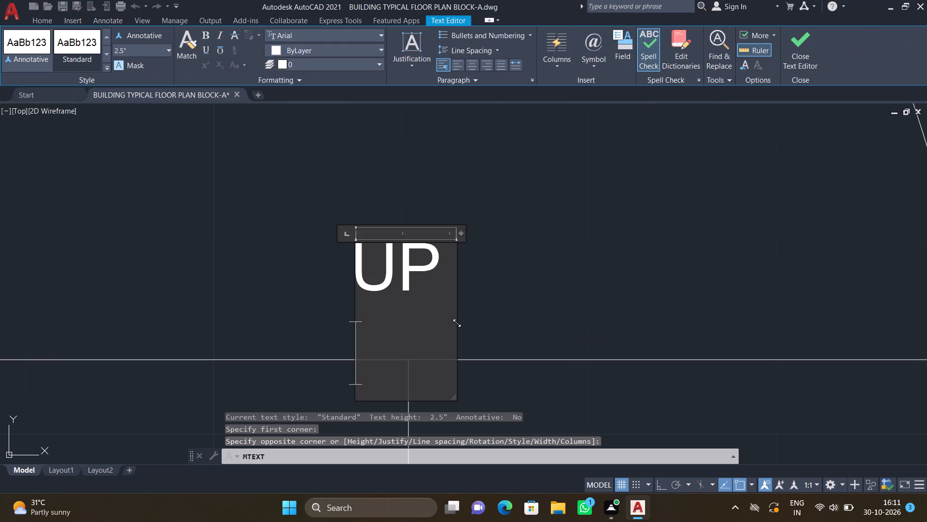
key("Escape")
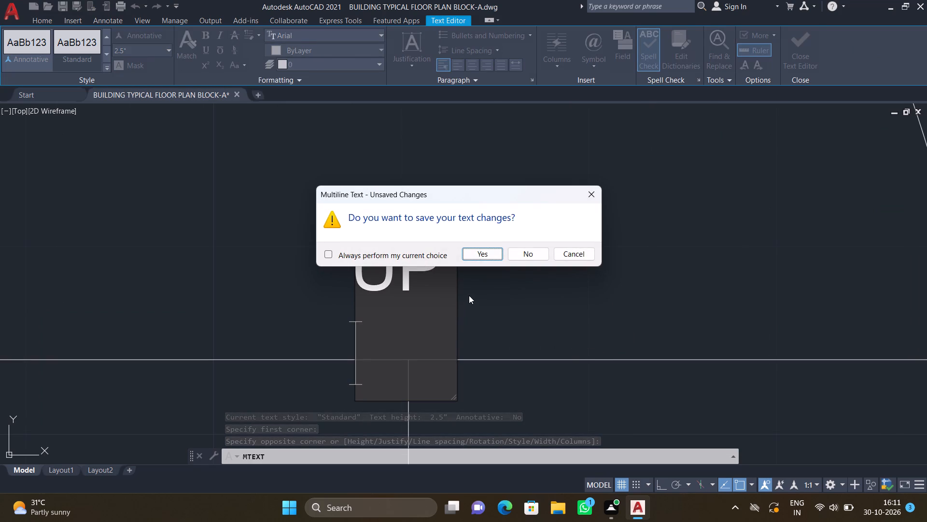
left_click(478, 254)
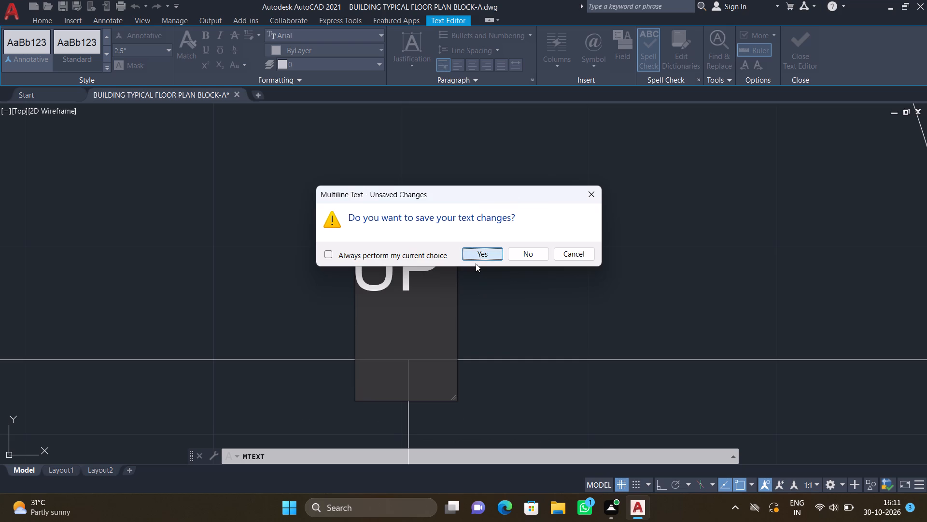
scroll(442, 312, "down", 1)
middle_click_drag(449, 313, 510, 325)
scroll(510, 324, "down", 1)
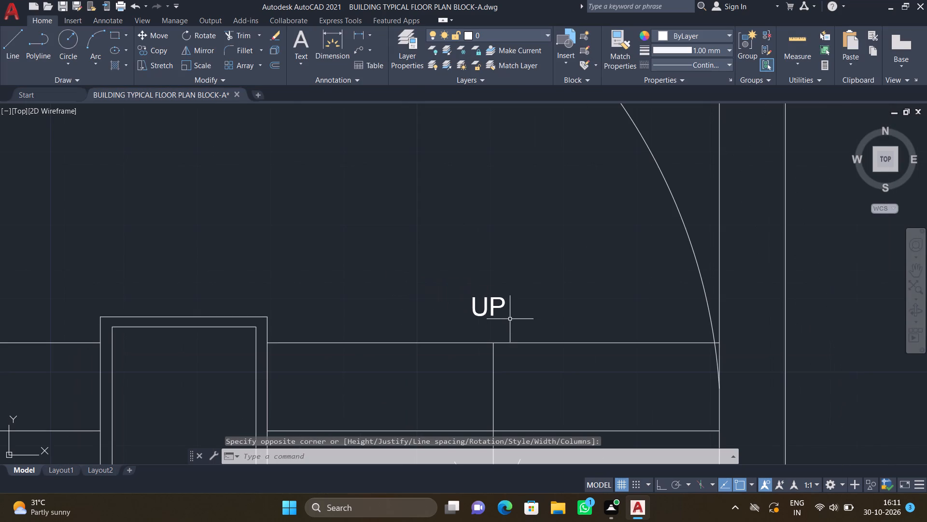
Move the UP label slightly down and across so it sits centred directly above the right flight's upper arrow line.
key("m")
key("Return")
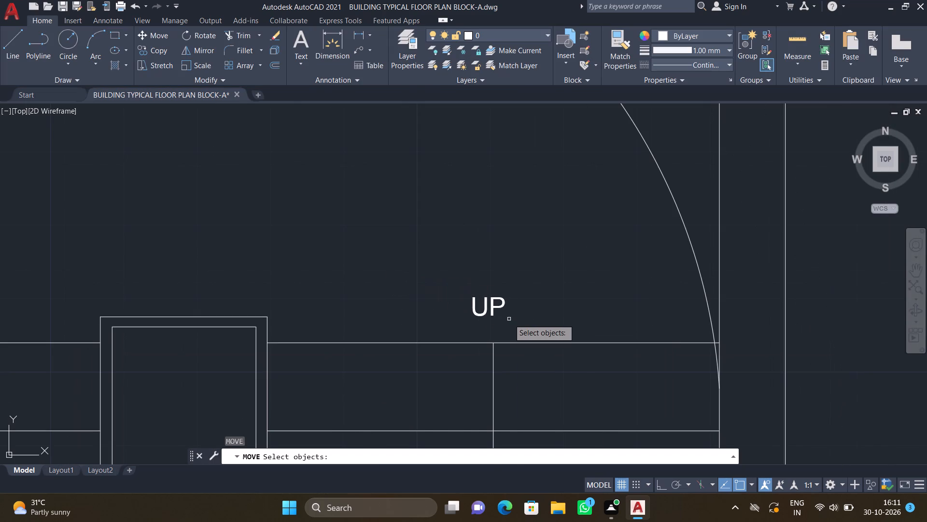
scroll(497, 319, "up", 1)
left_click(487, 309)
key("Return")
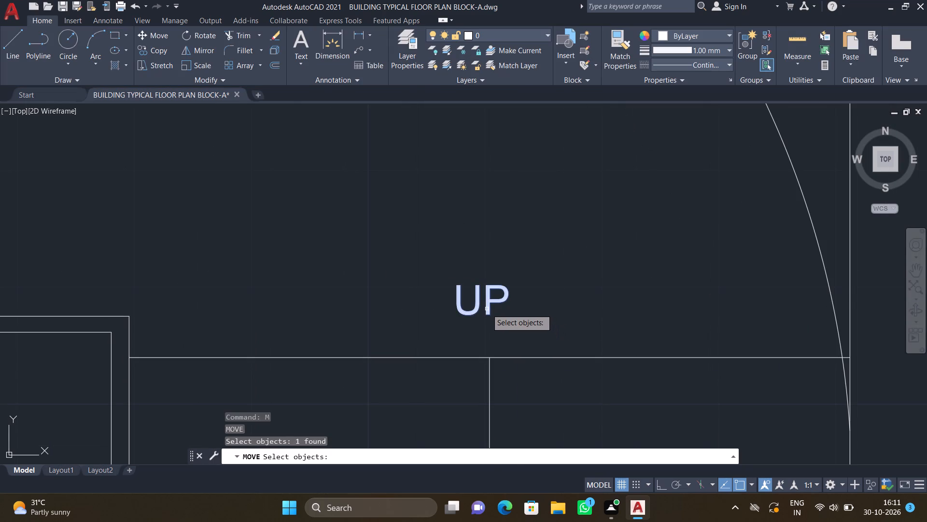
left_click(480, 286)
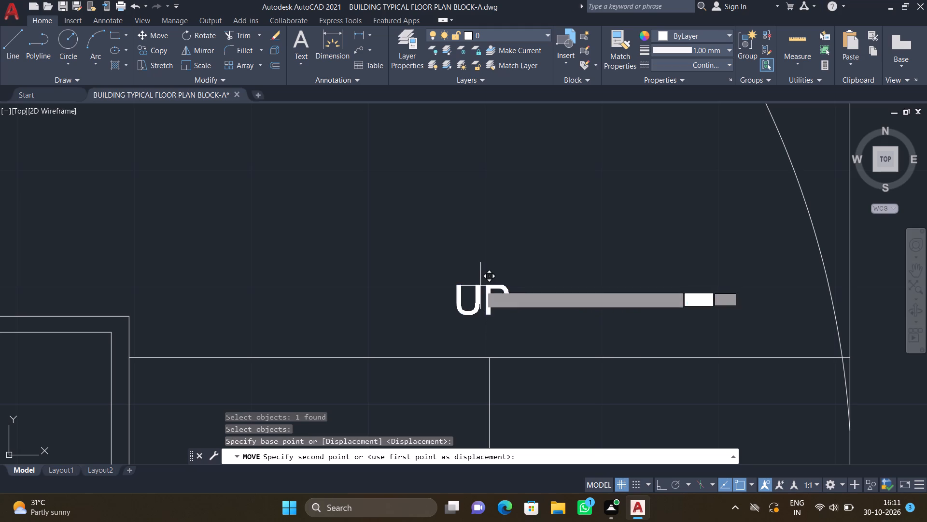
left_click(491, 311)
Save the Block-A typical floor plan drawing with the labelled staircase.
scroll(491, 311, "down", 3)
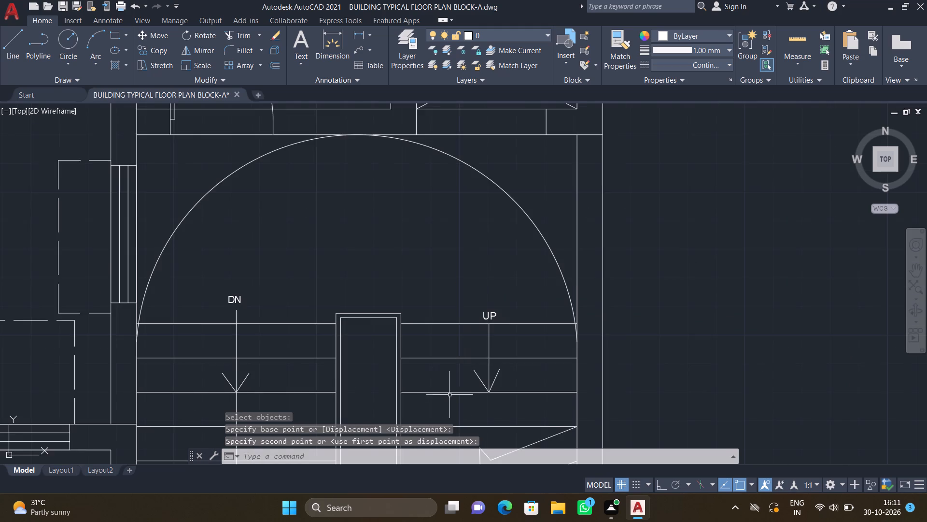
middle_click_drag(449, 382, 451, 324)
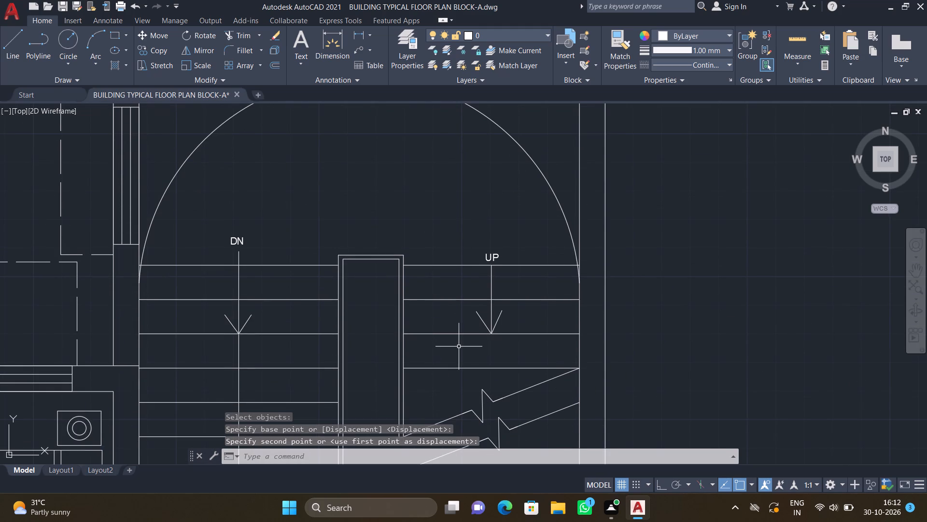
scroll(456, 344, "down", 3)
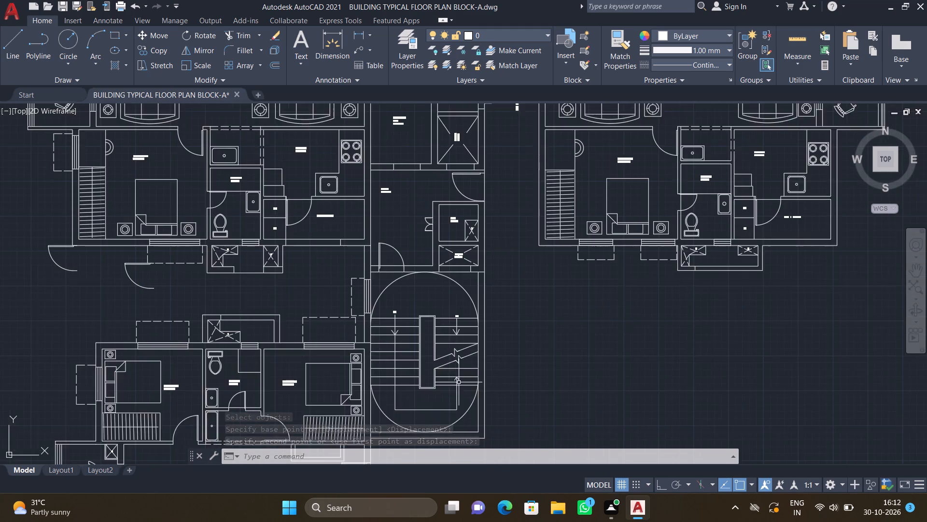
middle_click_drag(451, 369, 436, 314)
middle_click_drag(426, 376, 433, 310)
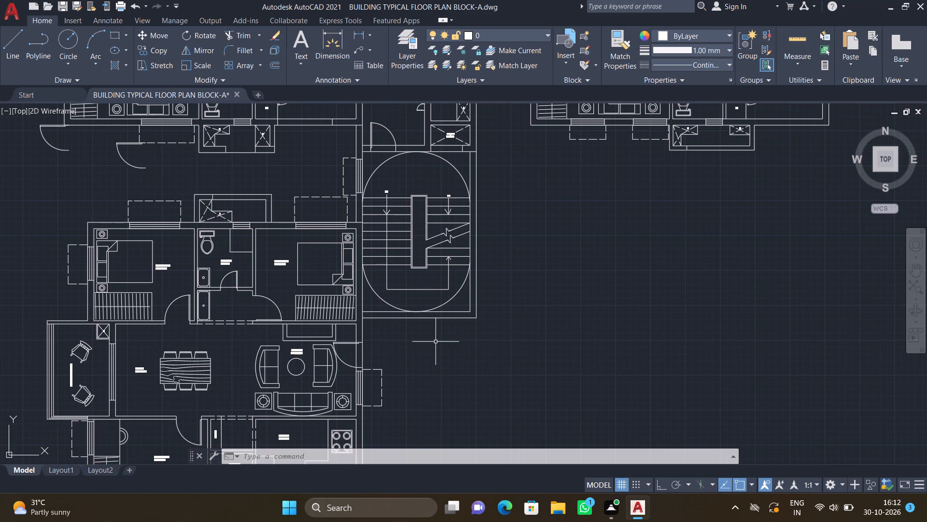
key("ctrl+s")
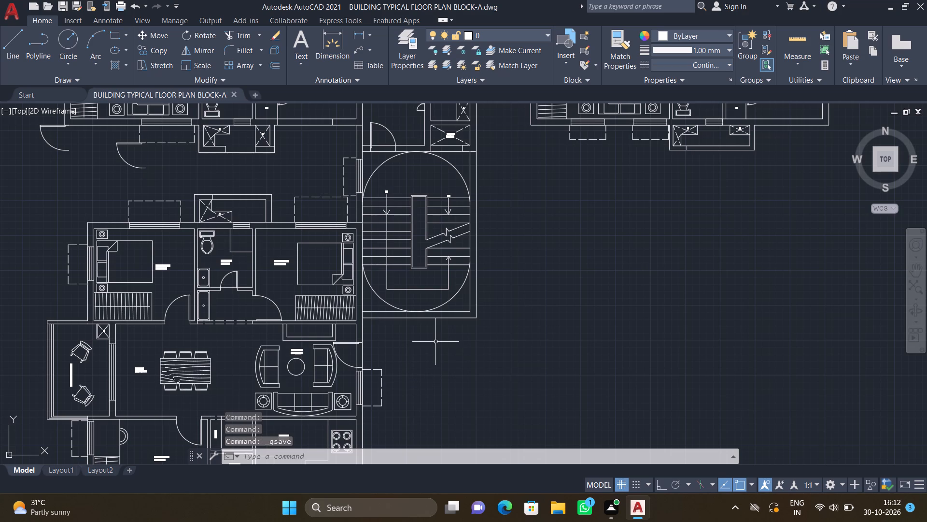
key("ctrl+s")
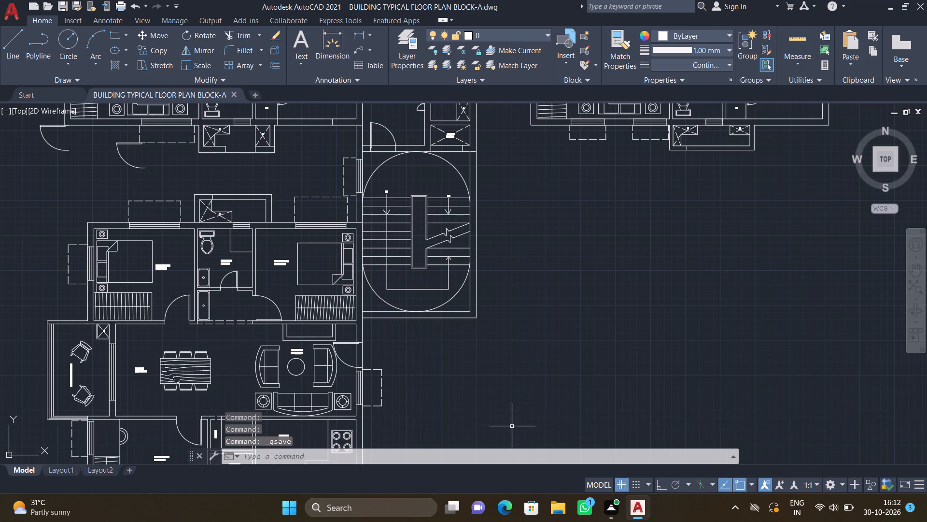
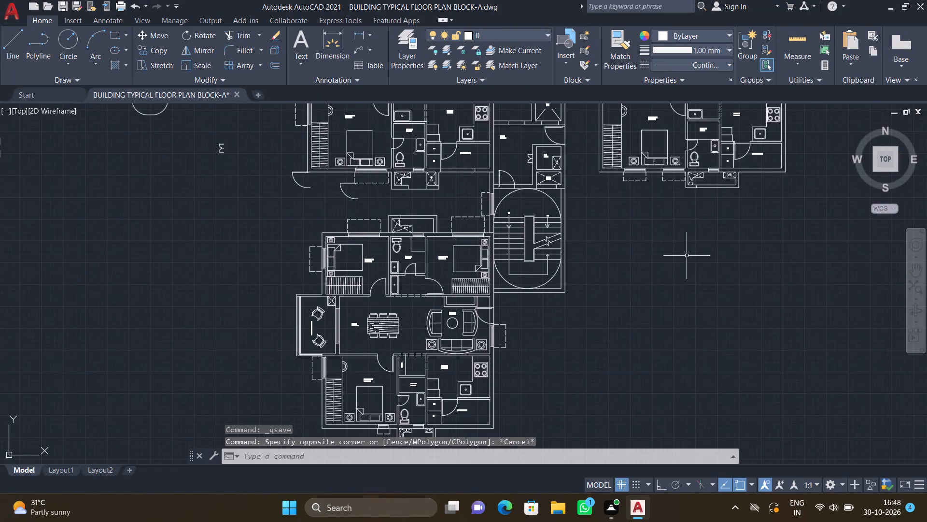
Draw a right-pointing triangular unit marker with a vertical base about 2'-2.5" long in the corridor outside the right-hand flat's entrance door.
scroll(616, 263, "down", 1)
middle_click_drag(614, 264, 450, 318)
scroll(486, 300, "up", 2)
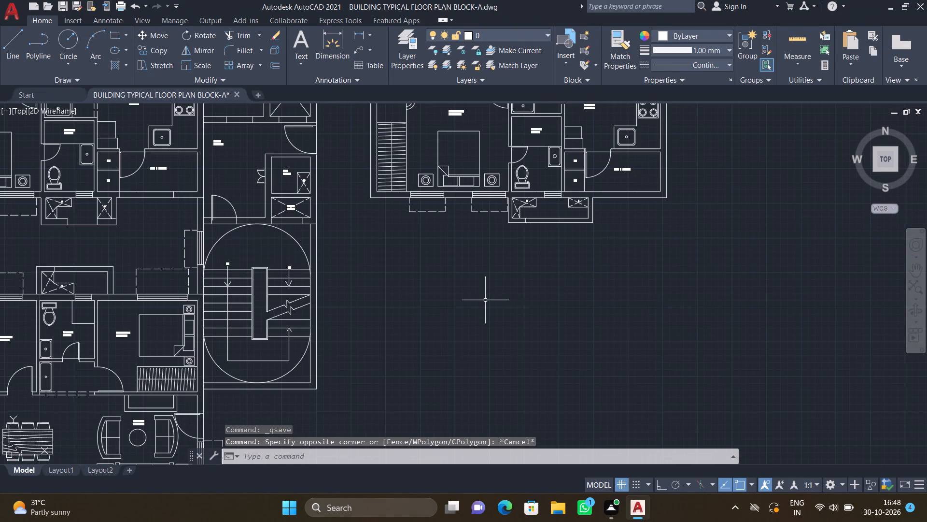
key("l")
key("Return")
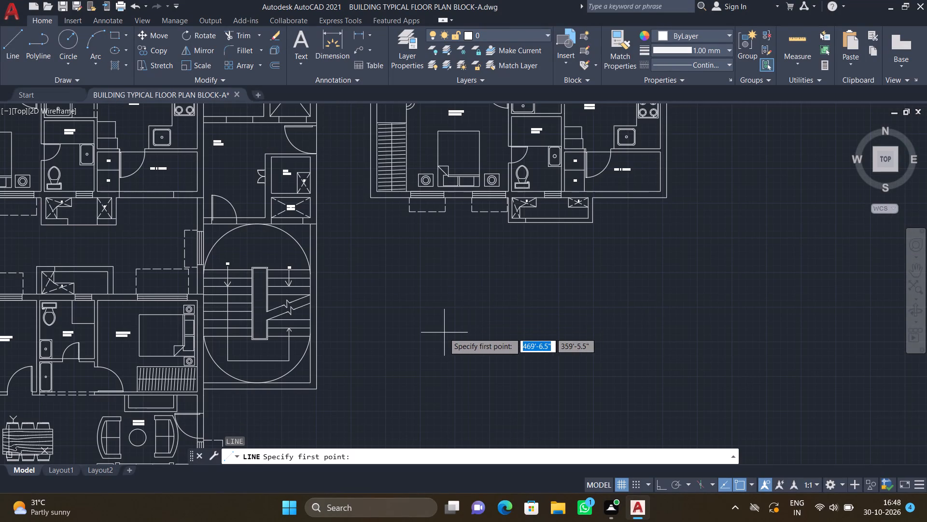
scroll(419, 331, "down", 1)
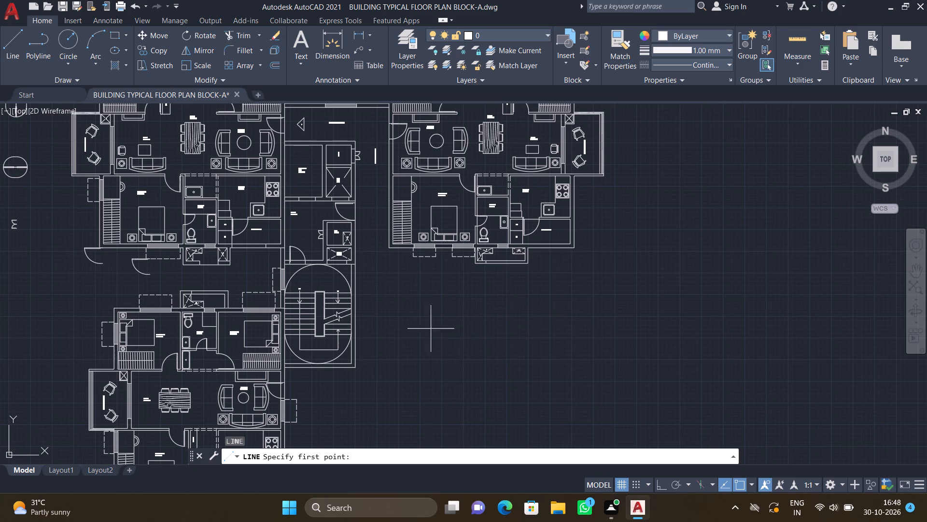
middle_click(461, 382)
middle_click_drag(361, 212, 415, 303)
scroll(427, 216, "up", 2)
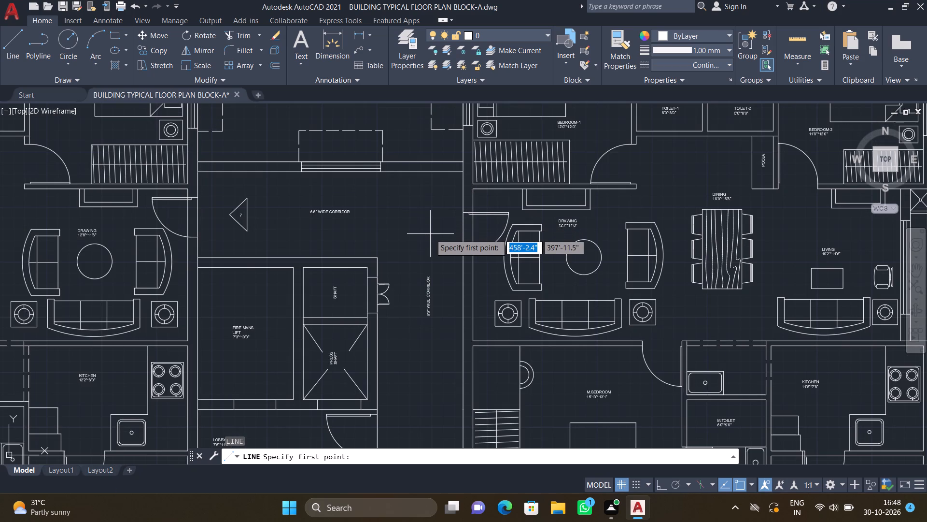
scroll(430, 234, "up", 2)
scroll(424, 223, "down", 1)
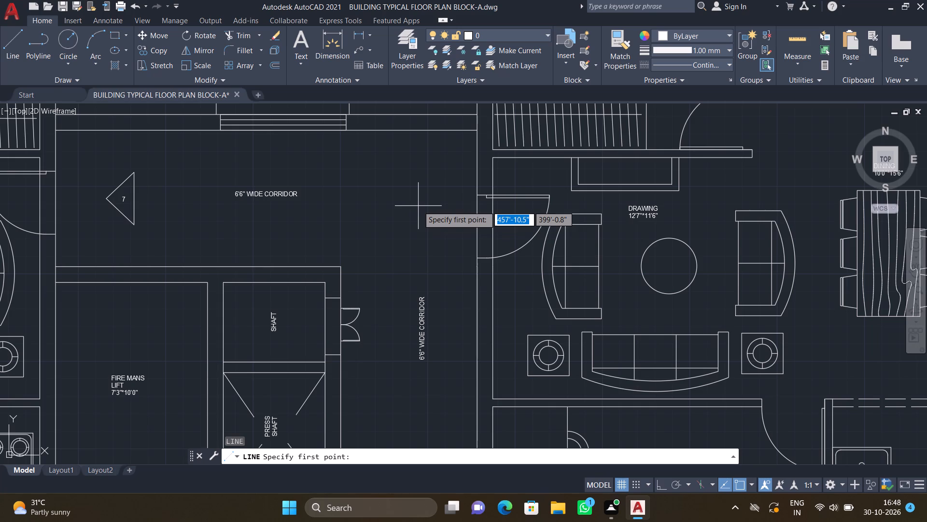
key("F8")
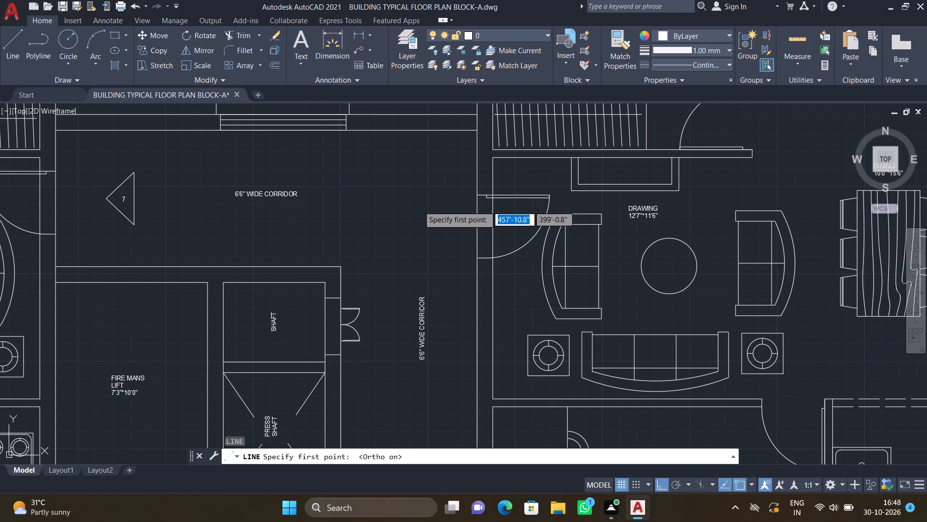
scroll(427, 206, "up", 1)
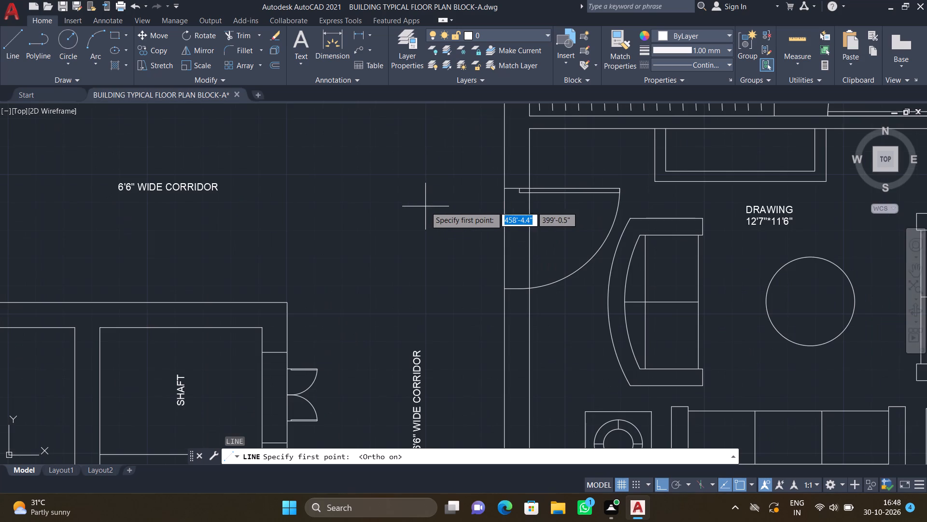
left_click_drag(415, 205, 421, 214)
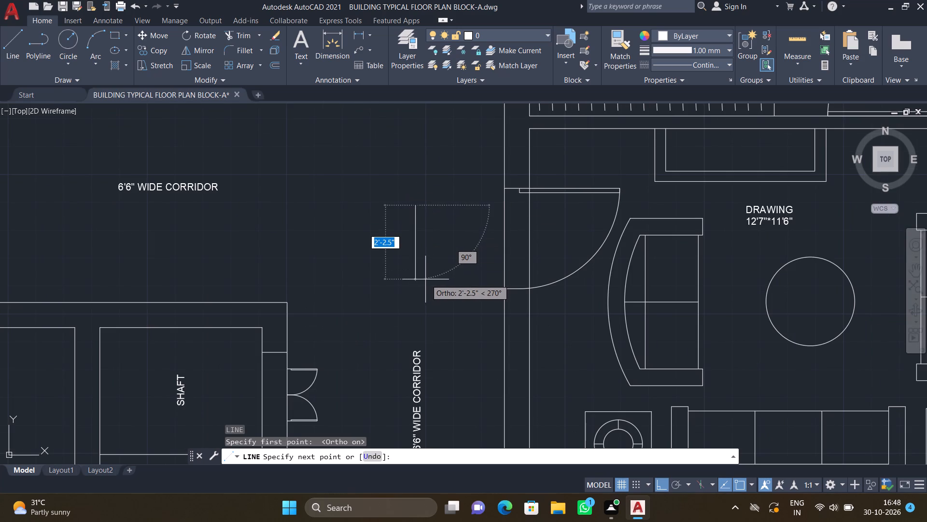
left_click(417, 278)
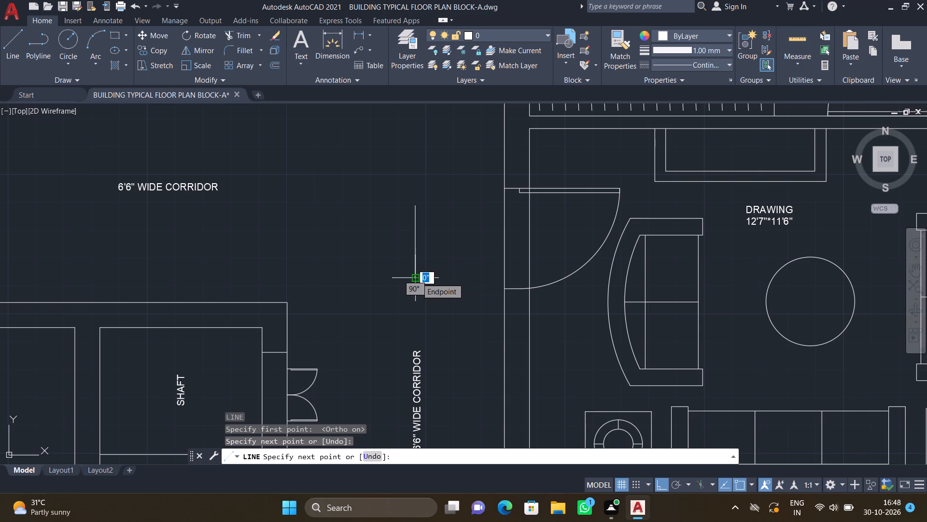
key("F8")
scroll(461, 242, "up", 2)
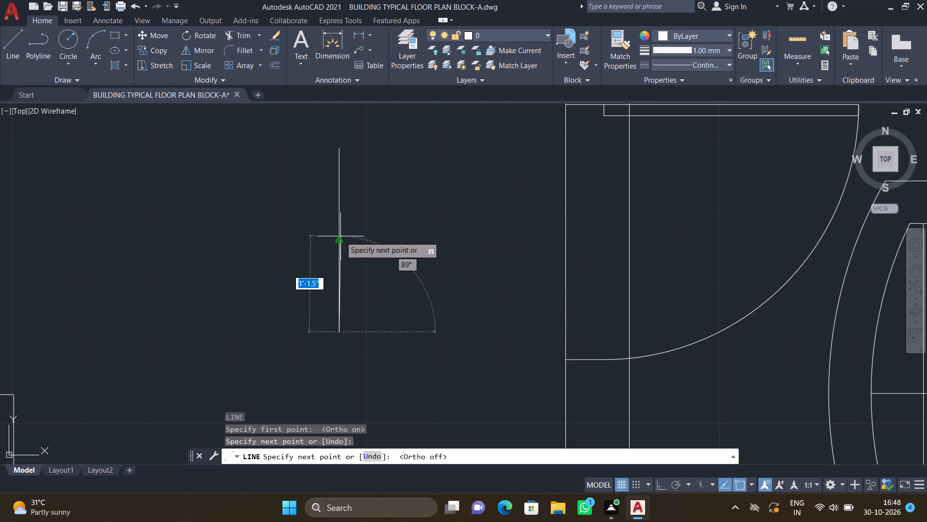
left_click(439, 236)
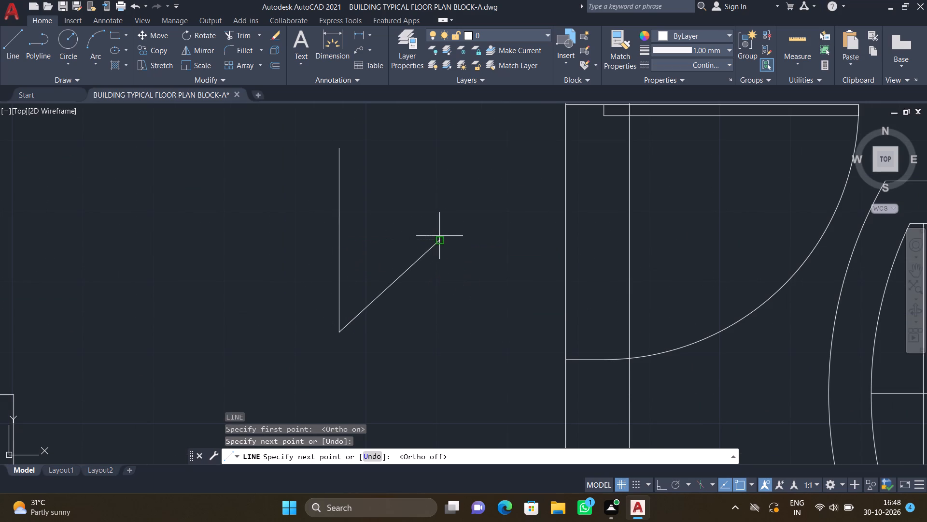
scroll(348, 157, "up", 1)
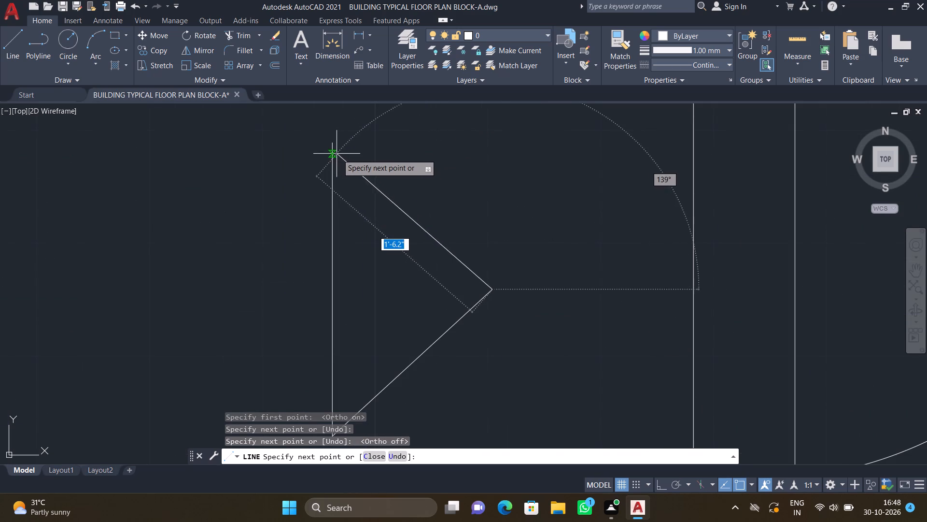
left_click(334, 145)
key("Return")
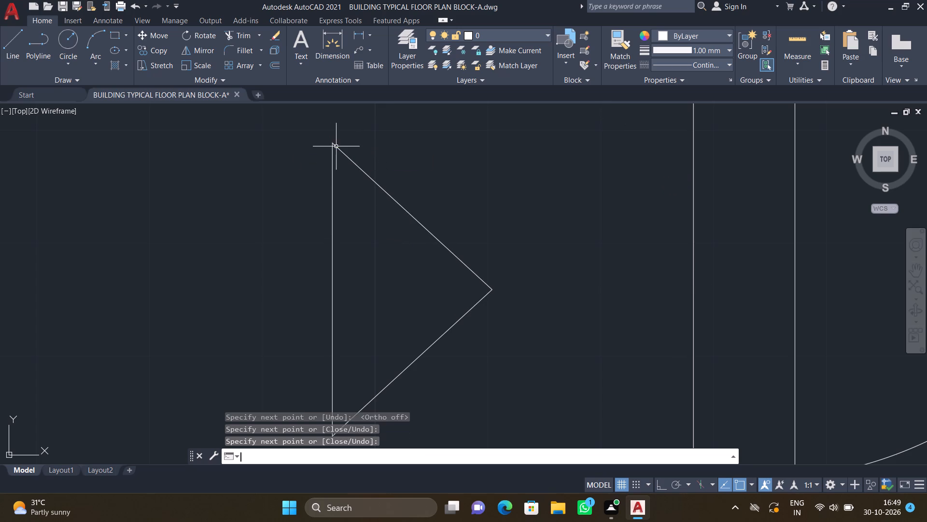
scroll(386, 265, "down", 2)
middle_click_drag(437, 262, 553, 213)
scroll(510, 253, "down", 1)
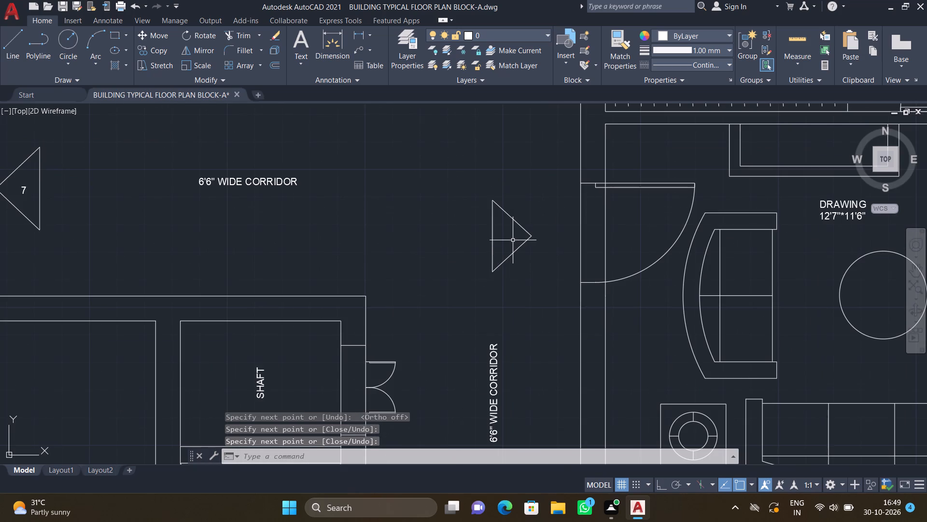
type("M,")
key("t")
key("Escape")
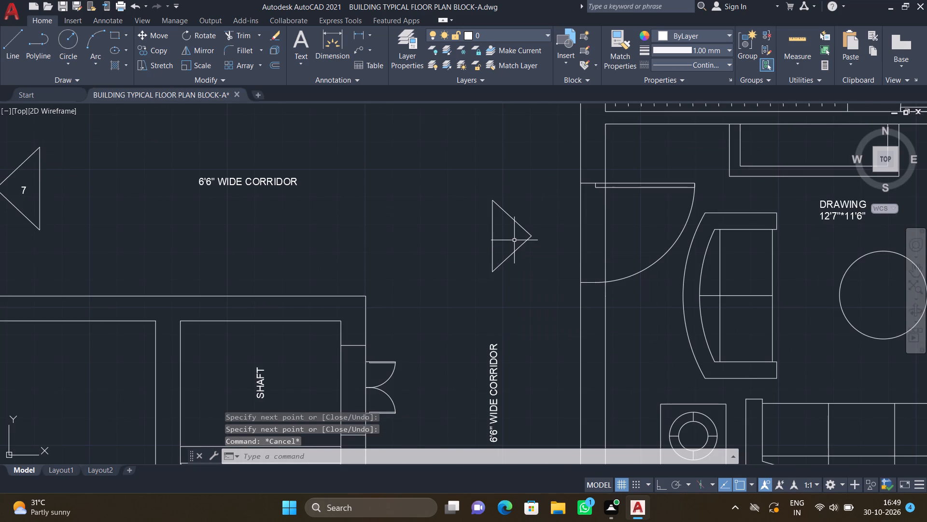
Add a 2.5" high multiline text label 8 inside the new triangular marker, near its vertical side.
type("MT")
key("Return")
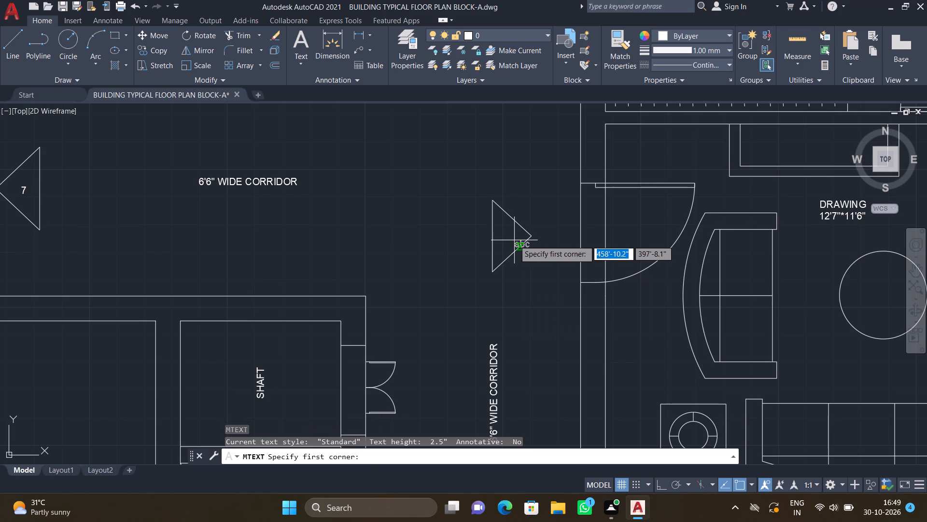
scroll(504, 234, "up", 4)
left_click_drag(478, 215, 517, 222)
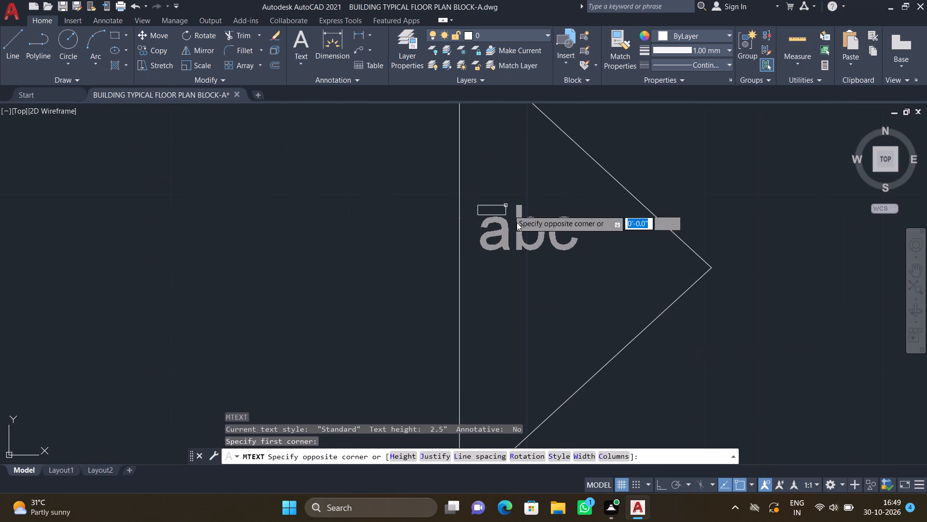
left_click_drag(517, 222, 511, 214)
left_click(585, 295)
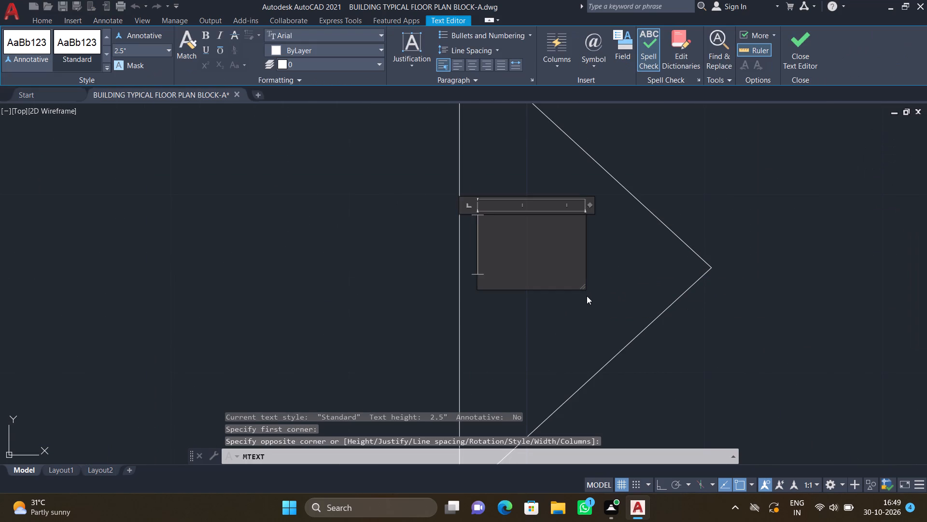
key("8")
key("Return")
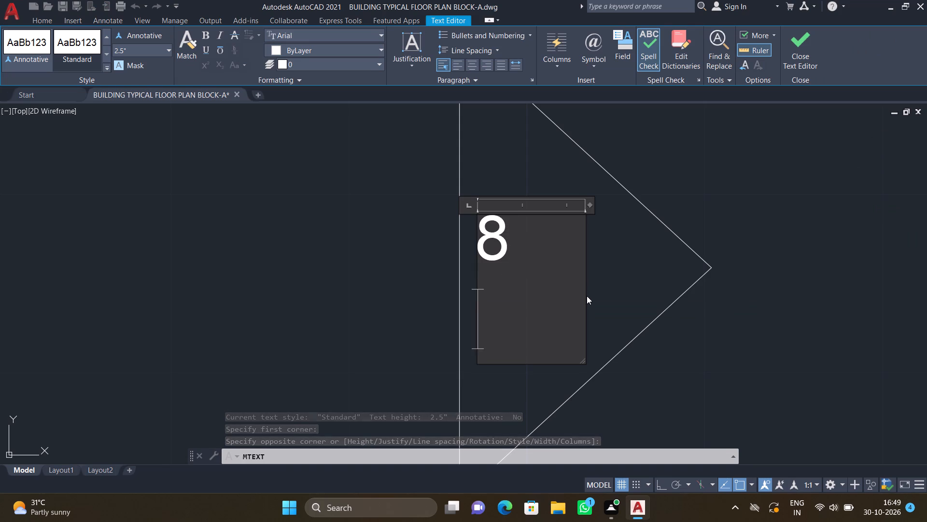
key("Escape")
left_click(490, 249)
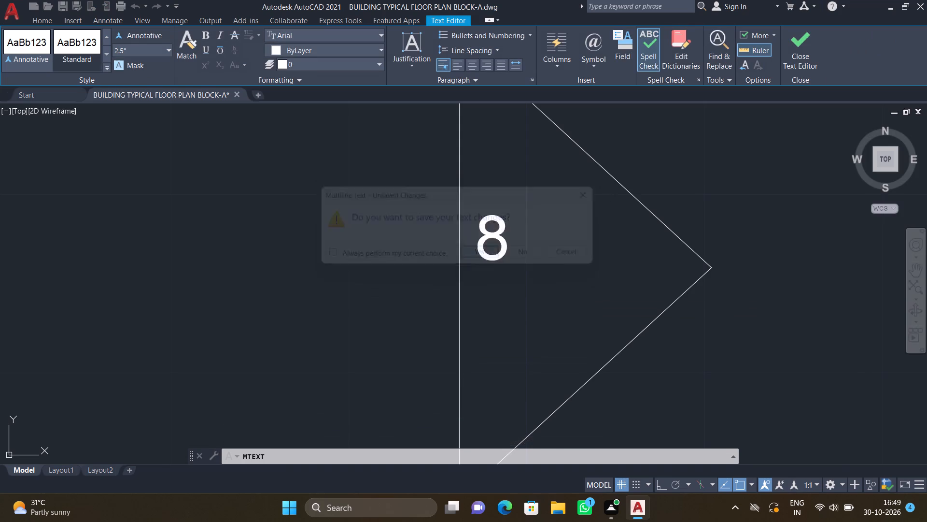
Move the label 8 slightly down and to the right so it sits centred within its triangle.
scroll(511, 281, "down", 2)
middle_click(606, 268)
scroll(520, 275, "up", 3)
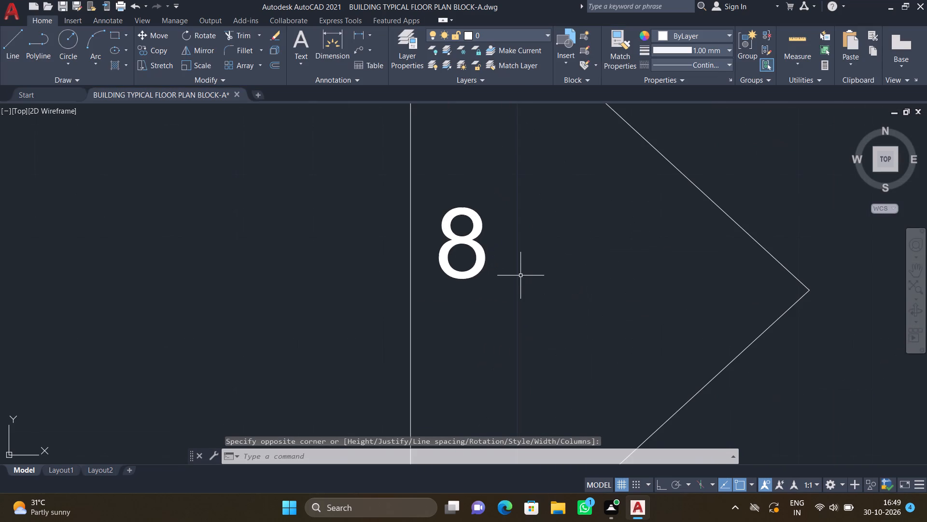
key("m")
key("Return")
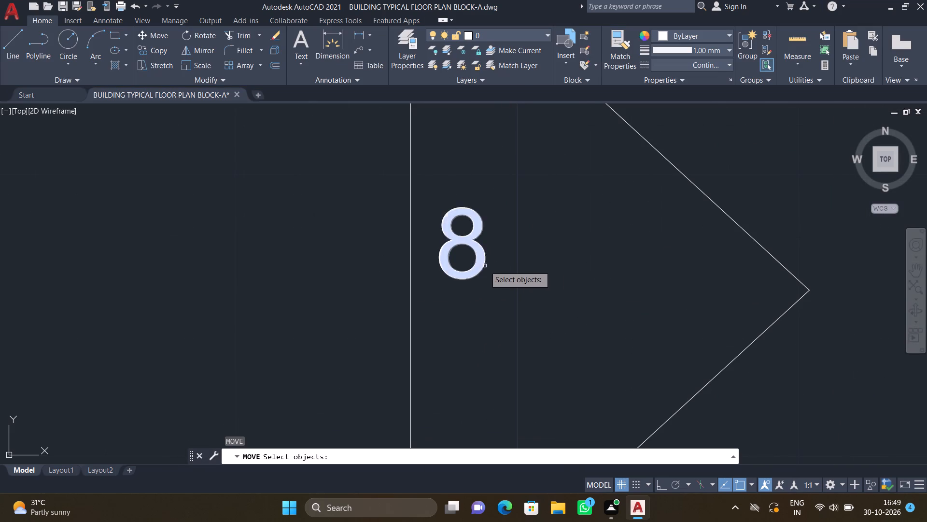
left_click(483, 265)
key("Return")
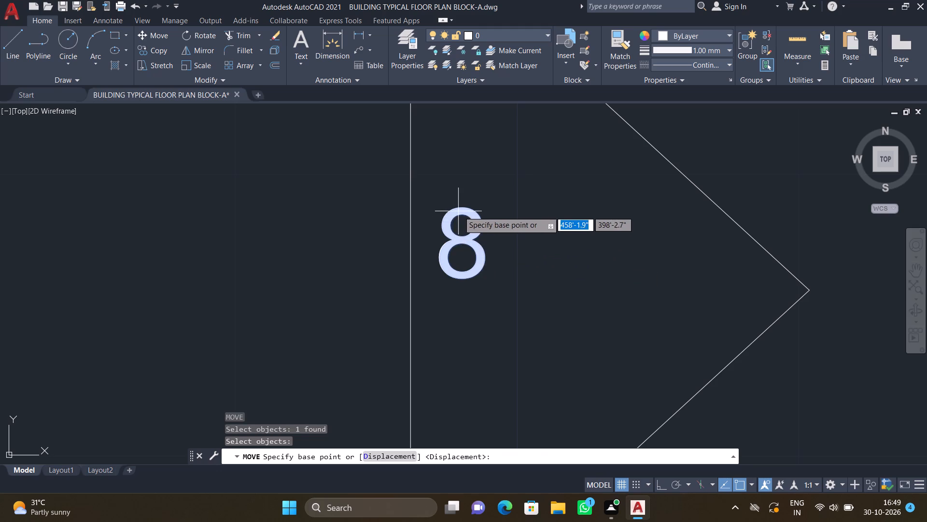
left_click(459, 210)
left_click(560, 261)
Move the triangle and its label 8 together up and closer to the right-hand flat's entrance, roughly level with the 7 marker.
scroll(559, 262, "down", 4)
key("m")
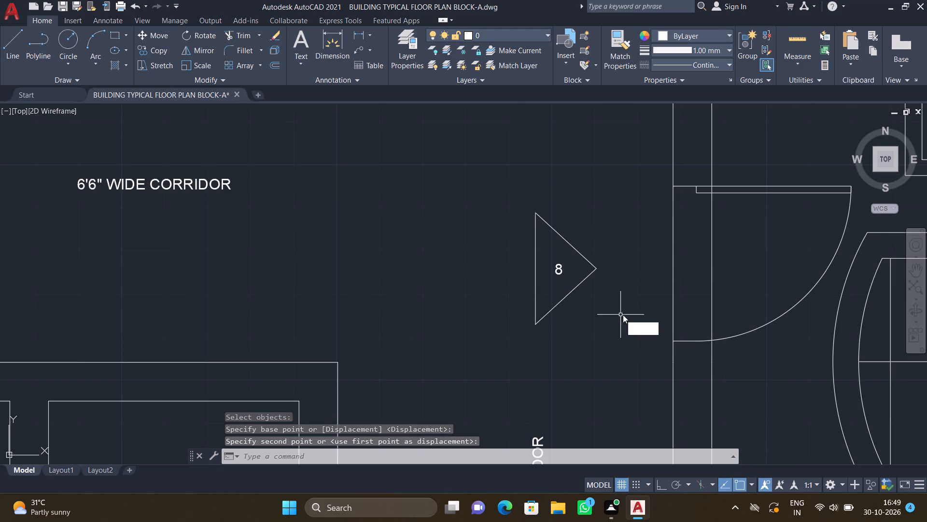
key("Return")
left_click_drag(621, 328, 611, 319)
left_click(507, 186)
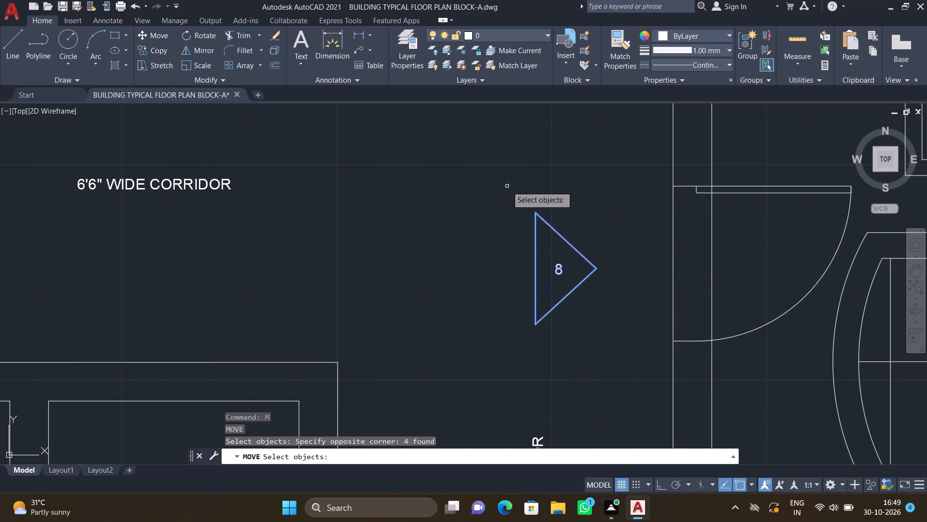
key("Return")
left_click(532, 213)
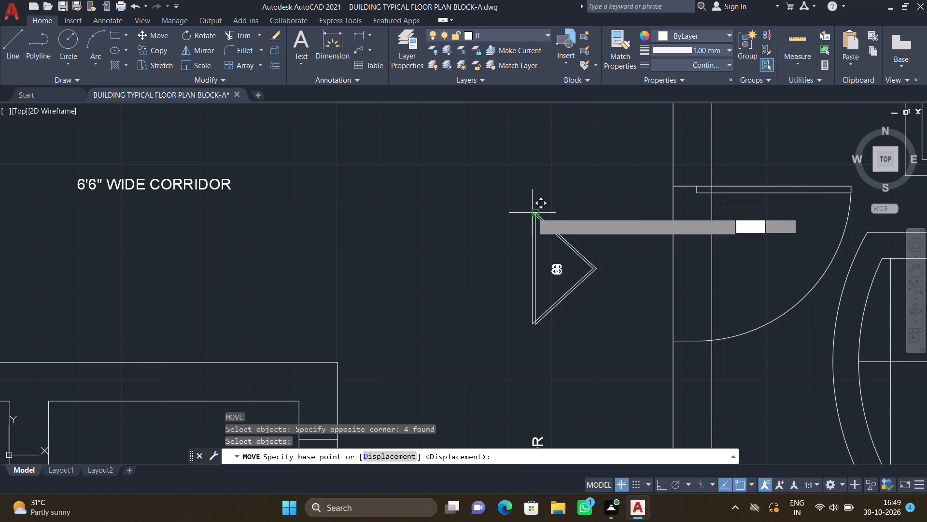
scroll(537, 209, "down", 3)
middle_click_drag(543, 201, 572, 228)
scroll(576, 222, "up", 2)
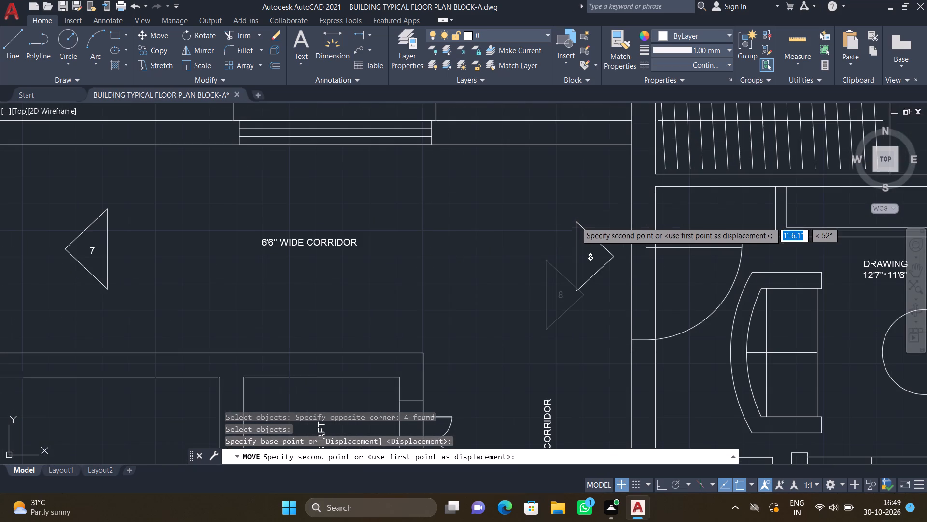
left_click(576, 214)
Draw a vertical base line about 2' long outside the lower flat's entrance door, just below the staircase, for its unit marker.
scroll(544, 237, "down", 2)
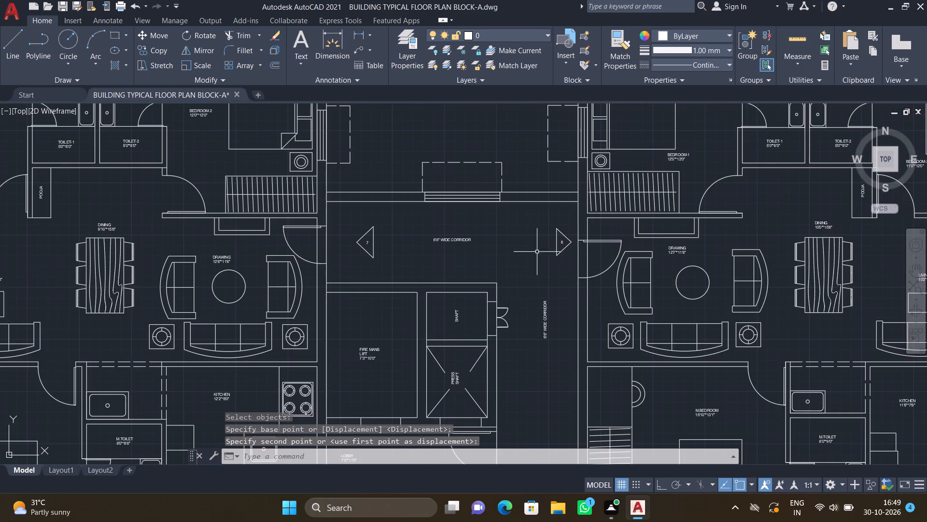
scroll(506, 299, "down", 2)
middle_click_drag(507, 343, 608, 241)
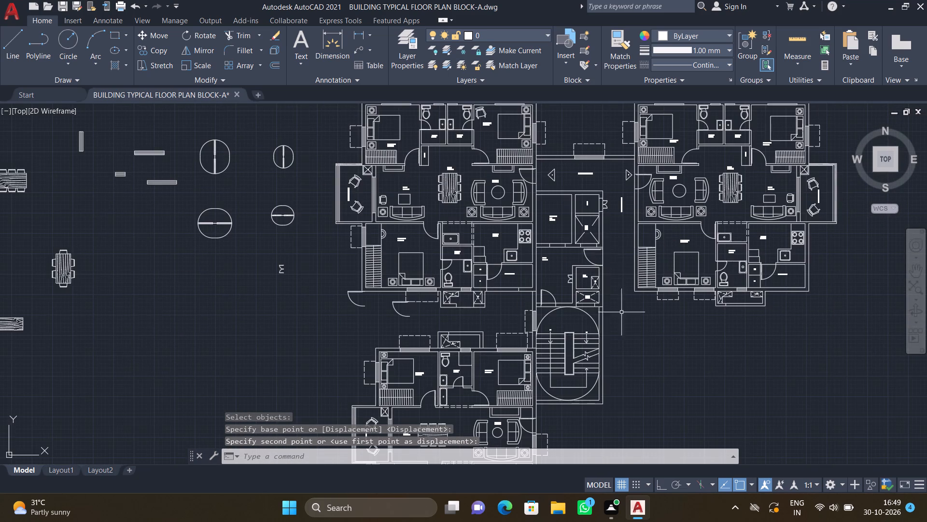
middle_click_drag(670, 368, 604, 325)
middle_click_drag(612, 393, 577, 328)
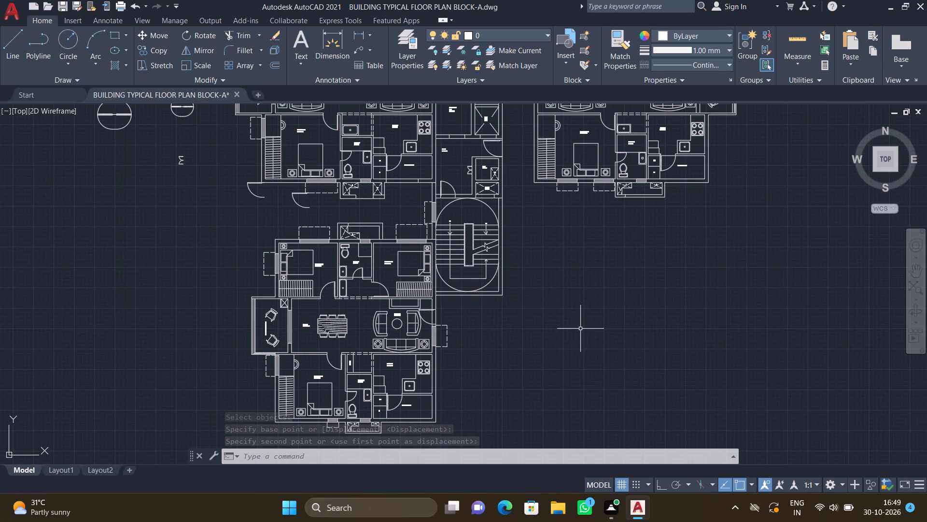
scroll(458, 316, "up", 2)
middle_click_drag(461, 314, 531, 280)
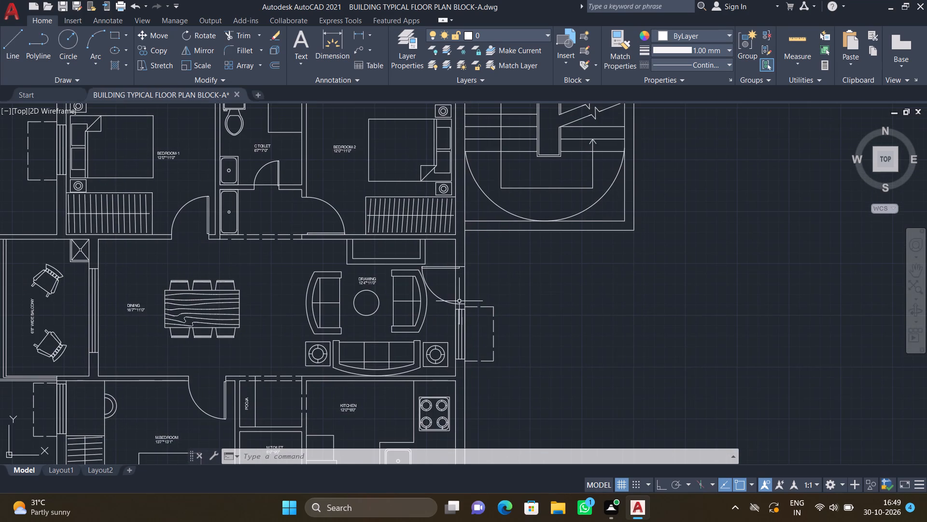
scroll(507, 275, "up", 1)
key("l")
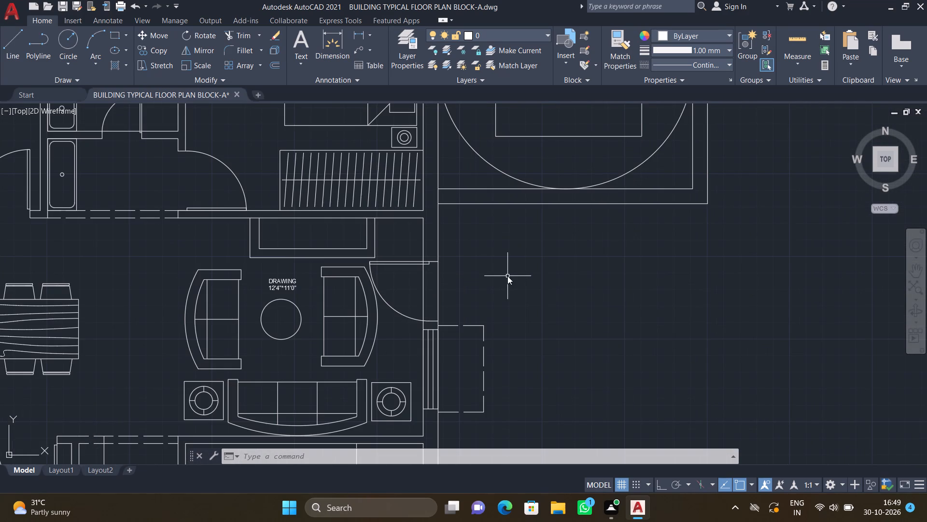
key("Return")
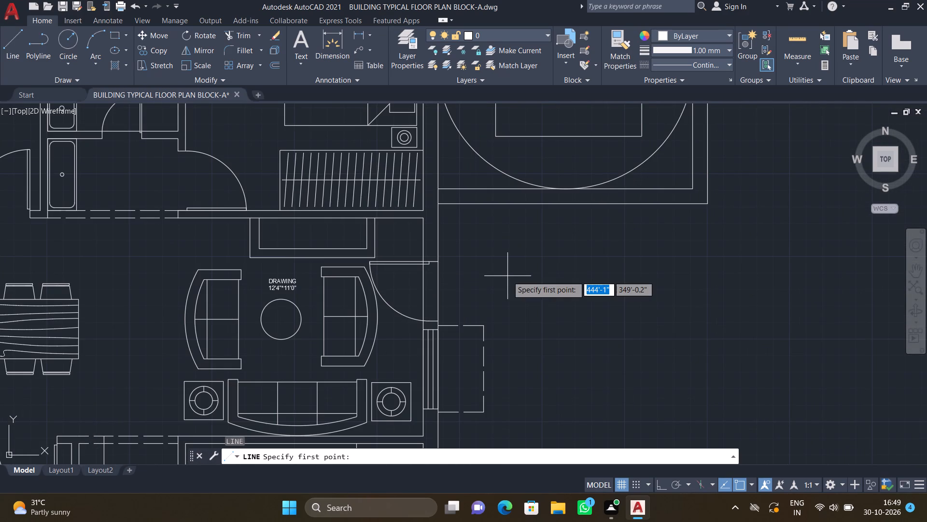
key("F8")
scroll(450, 282, "up", 1)
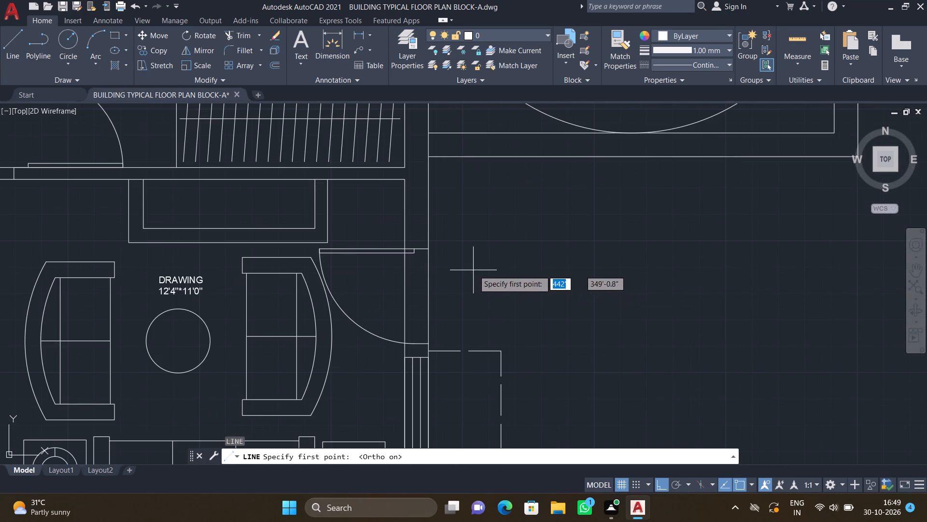
left_click(496, 257)
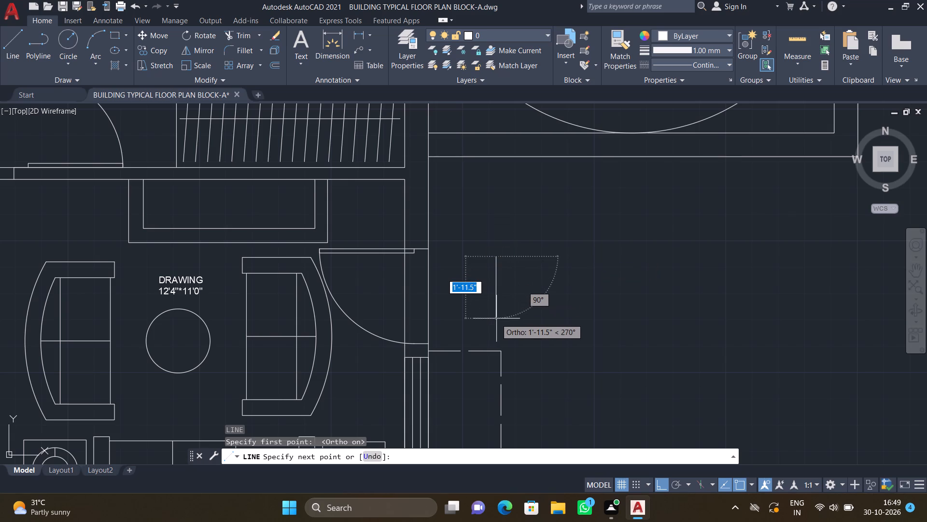
scroll(501, 318, "up", 2)
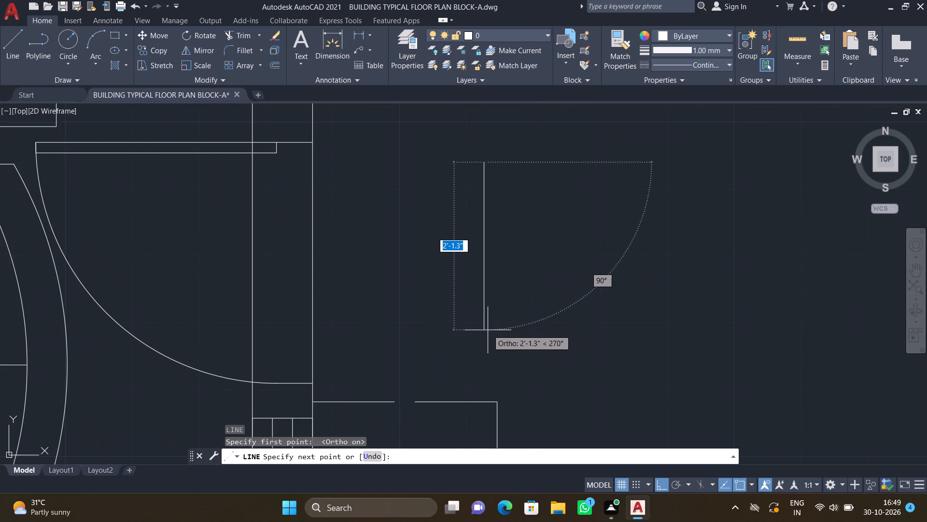
left_click(487, 320)
key("Return")
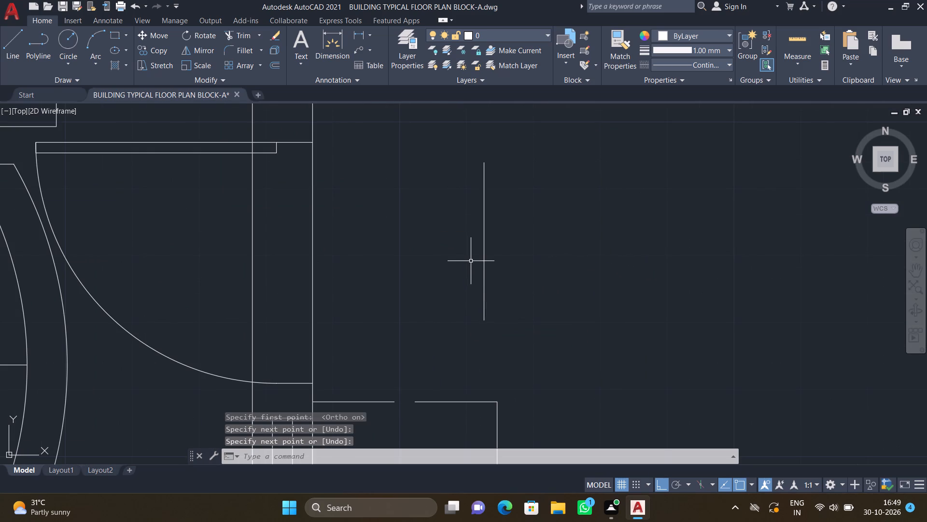
Draw two sloping sides about 1'-5" long from the base line's ends, forming a triangle that points left toward the lower flat's door.
key("l")
key("Return")
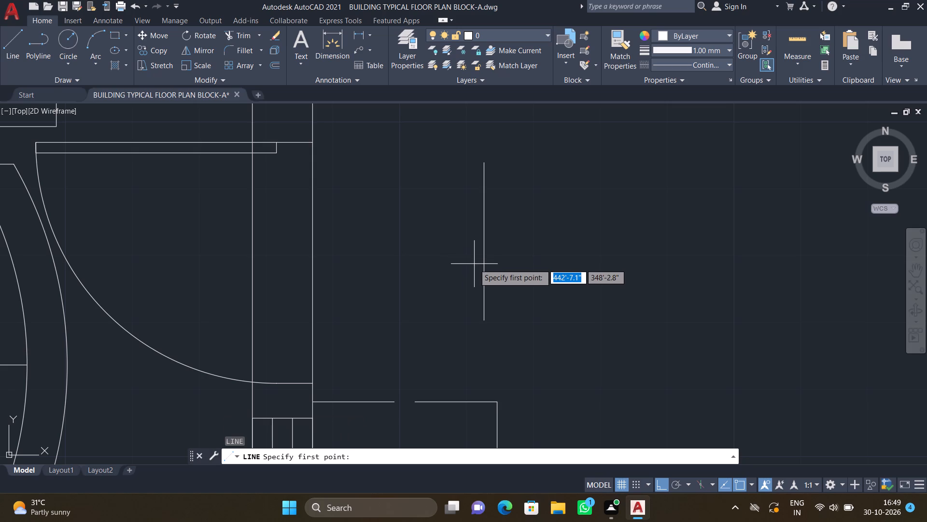
key("F8")
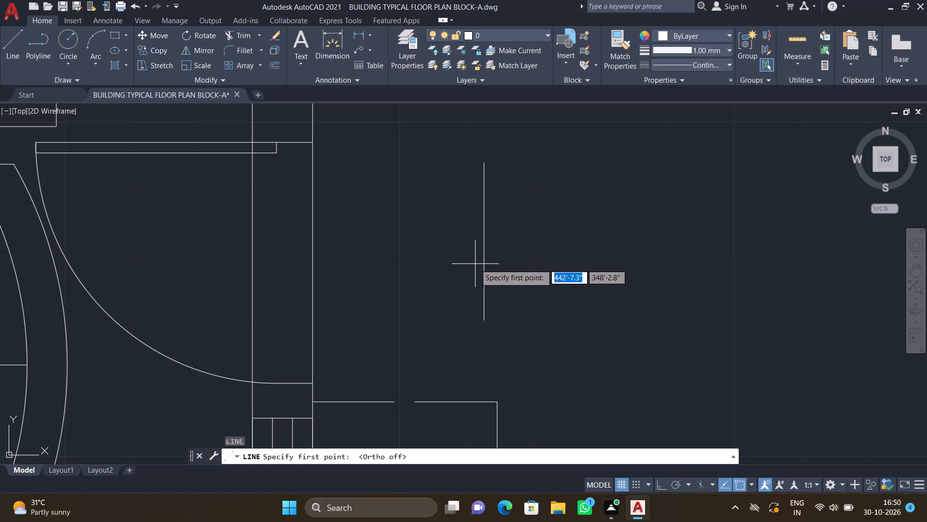
left_click(486, 163)
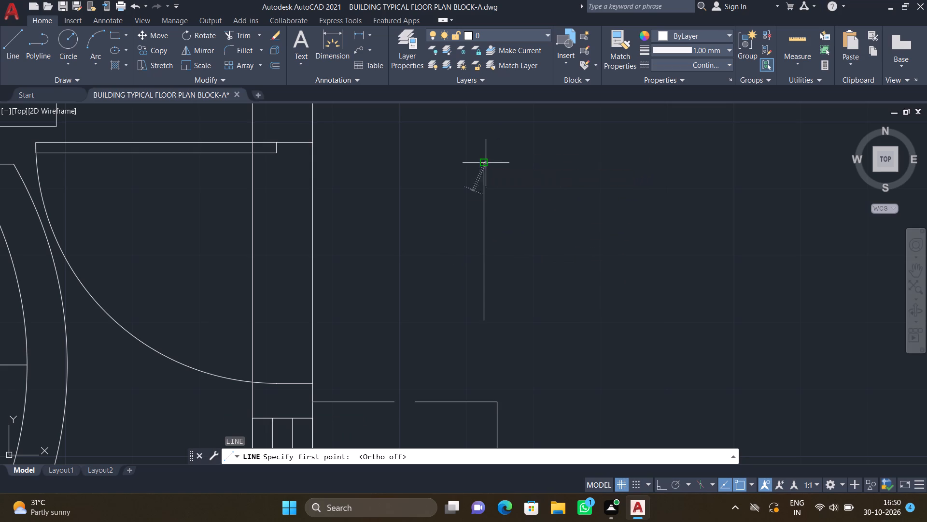
scroll(401, 242, "up", 1)
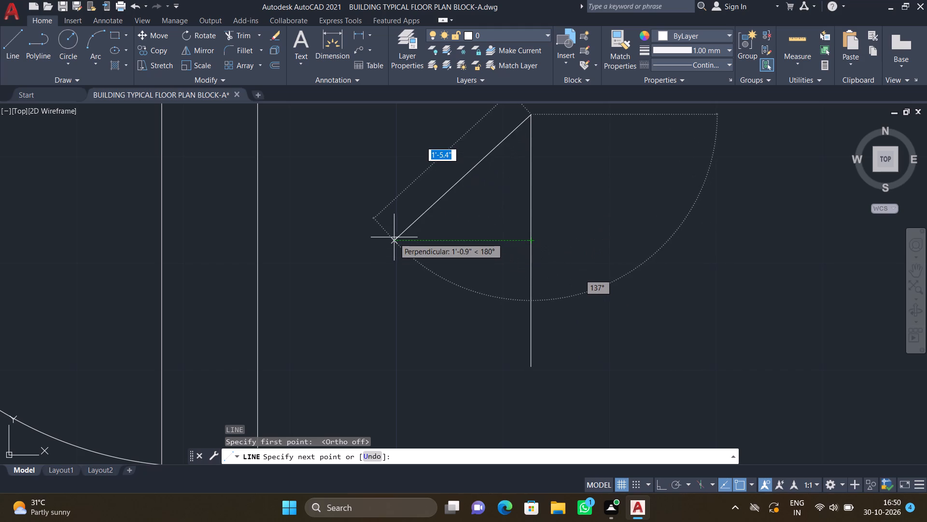
left_click(393, 240)
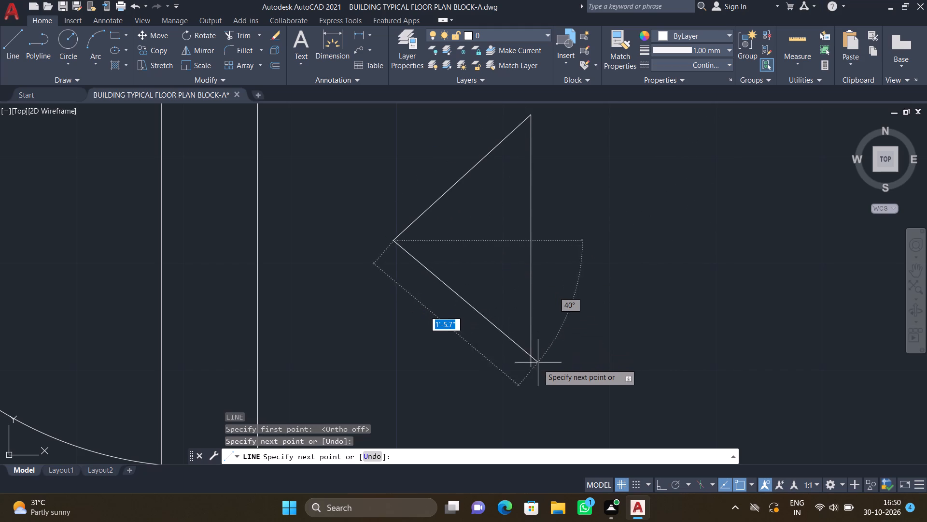
left_click(528, 365)
key("Return")
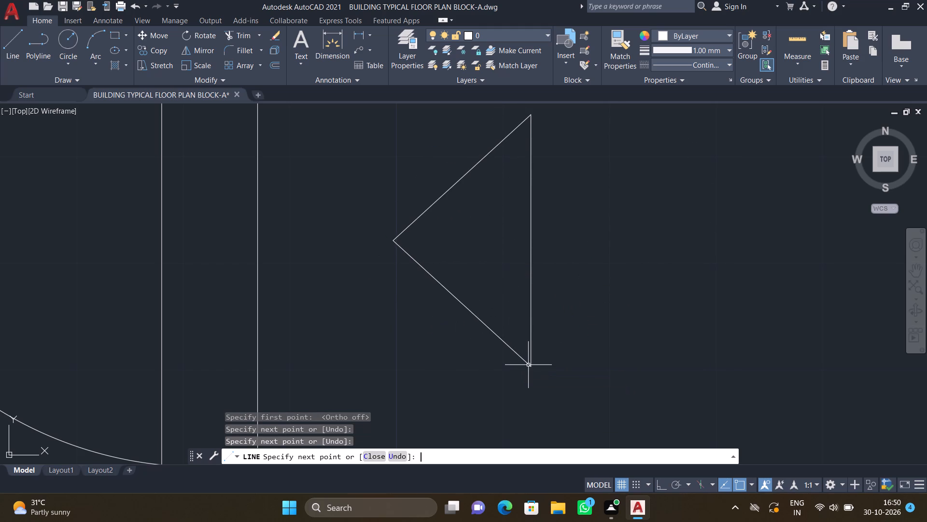
Add a 2.5" high multiline text label 6 inside the new triangular marker.
scroll(529, 358, "down", 2)
middle_click_drag(543, 303, 528, 353)
middle_click_drag(496, 355, 505, 313)
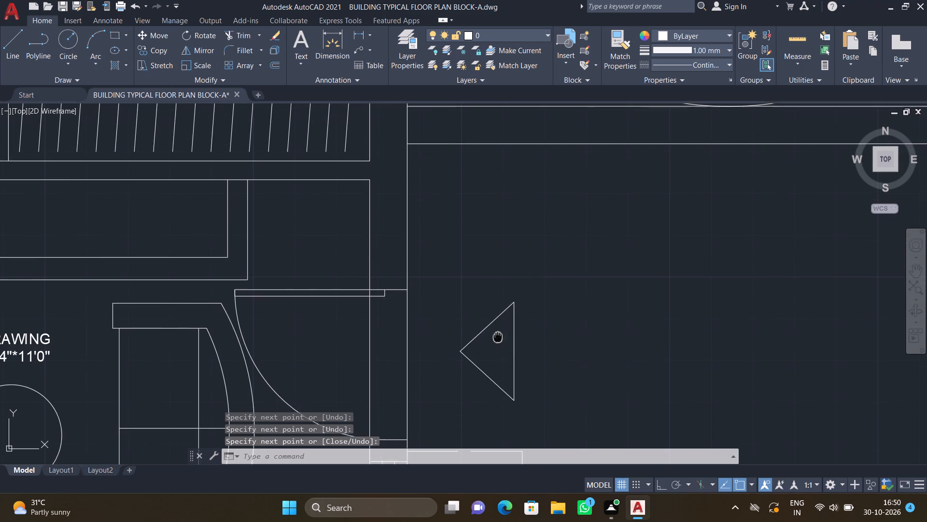
middle_click_drag(505, 313, 515, 277)
key("m")
key("t")
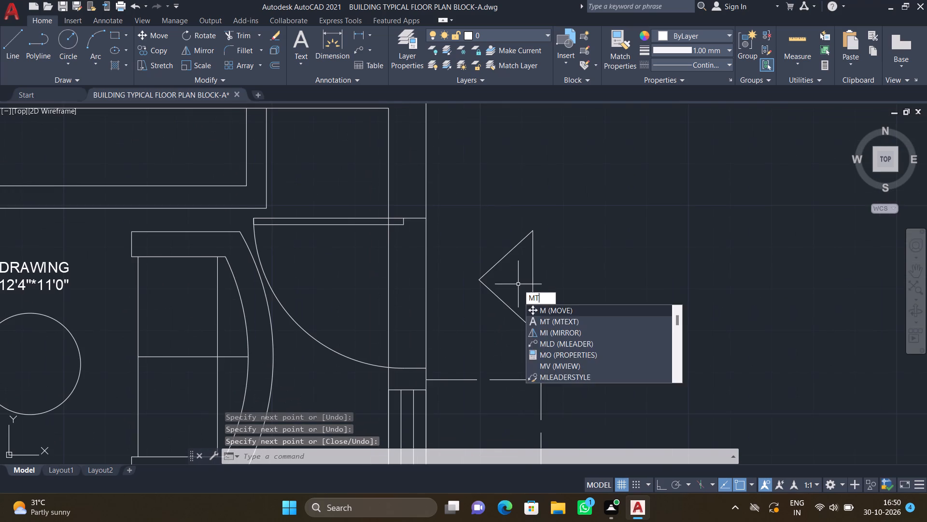
key("Return")
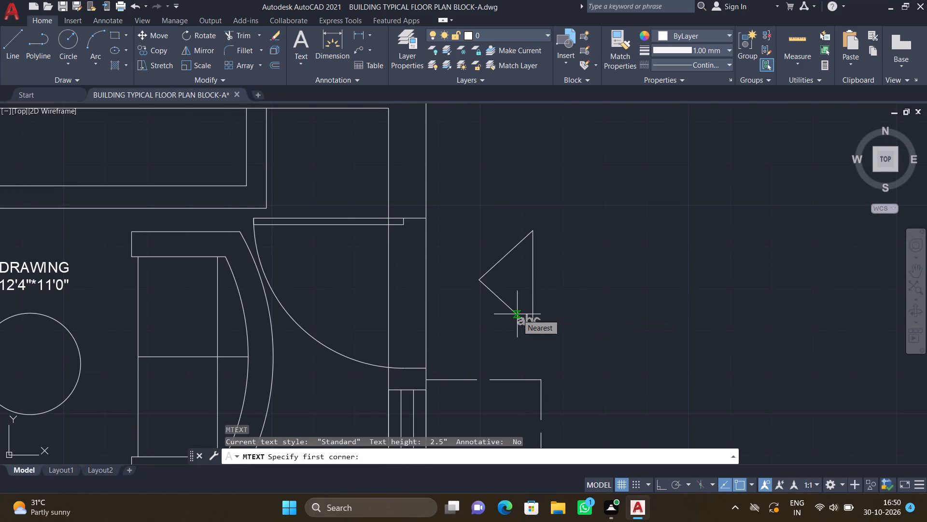
scroll(517, 315, "up", 3)
left_click(444, 152)
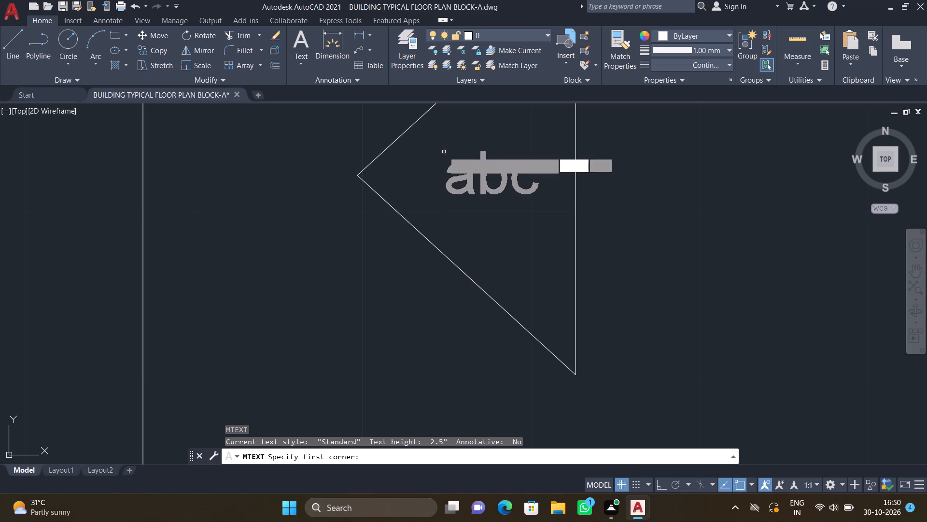
left_click(546, 238)
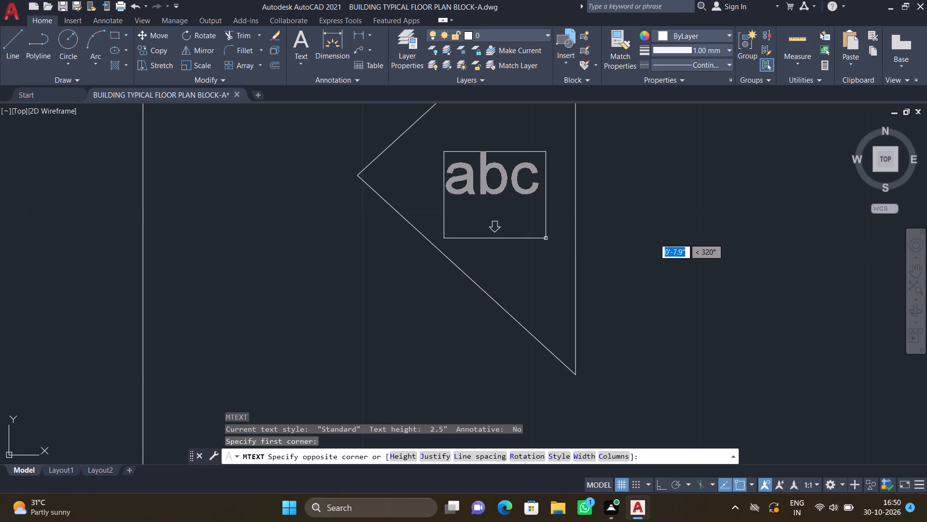
key("6")
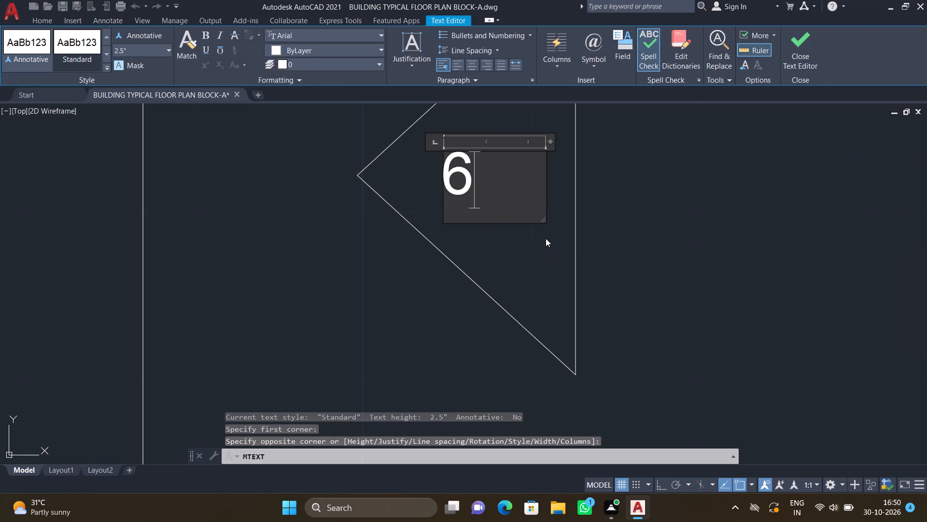
key("Return")
key("Escape")
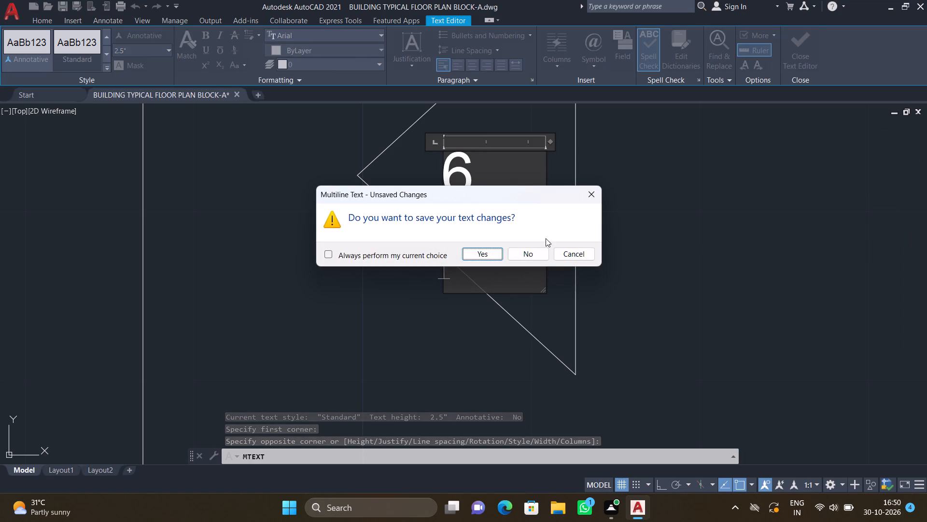
left_click(493, 251)
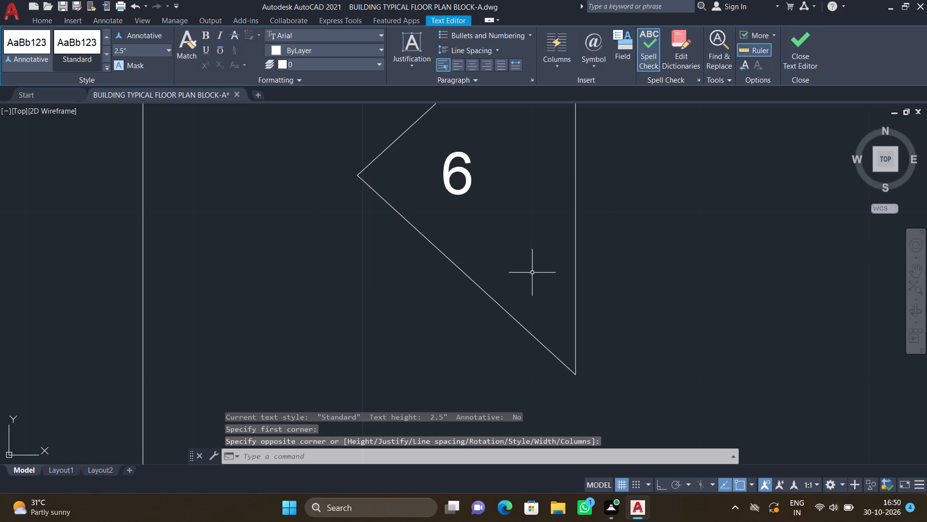
Move the label 6 to the right and slightly up so it sits centred within its triangle.
middle_click(529, 250)
middle_click_drag(523, 280, 519, 310)
key("m")
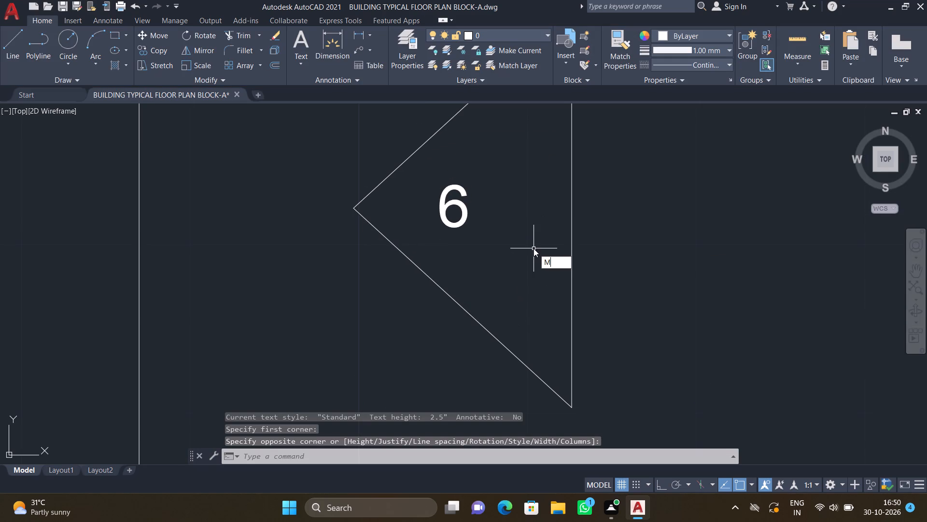
key("Return")
left_click(456, 226)
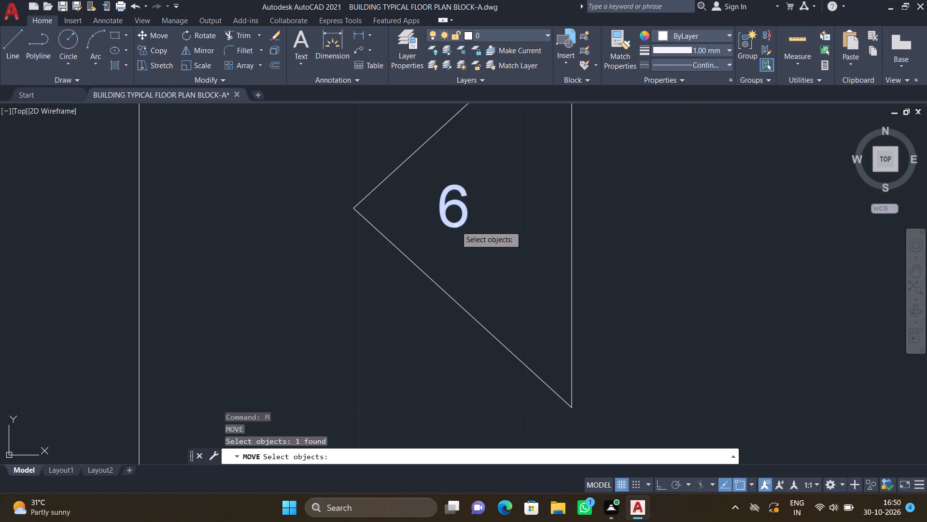
key("Return")
left_click(453, 222)
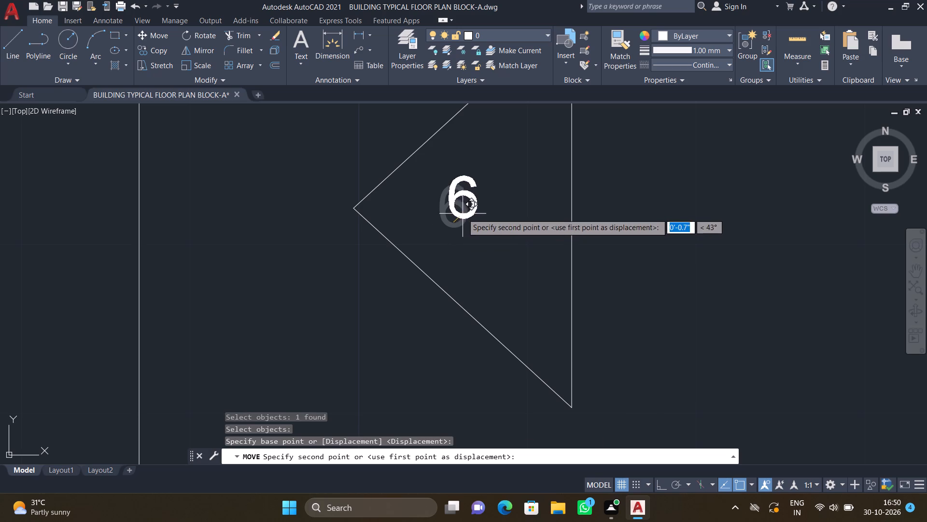
left_click(494, 216)
Draw a vertical line about 49' long from the right-hand flat's lower-left corner down to the level of the lower flat's bottom wall.
scroll(510, 224, "down", 3)
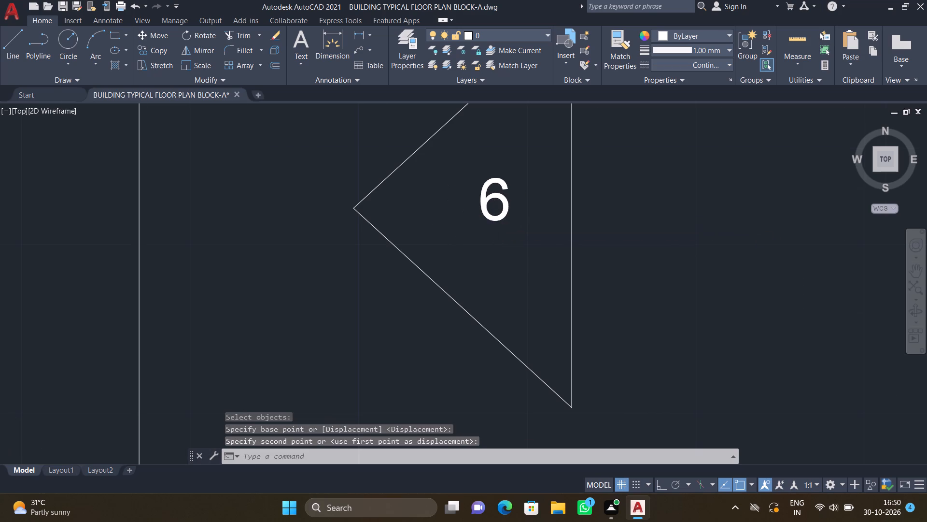
middle_click_drag(520, 239, 547, 275)
scroll(548, 274, "down", 3)
middle_click_drag(668, 328, 582, 307)
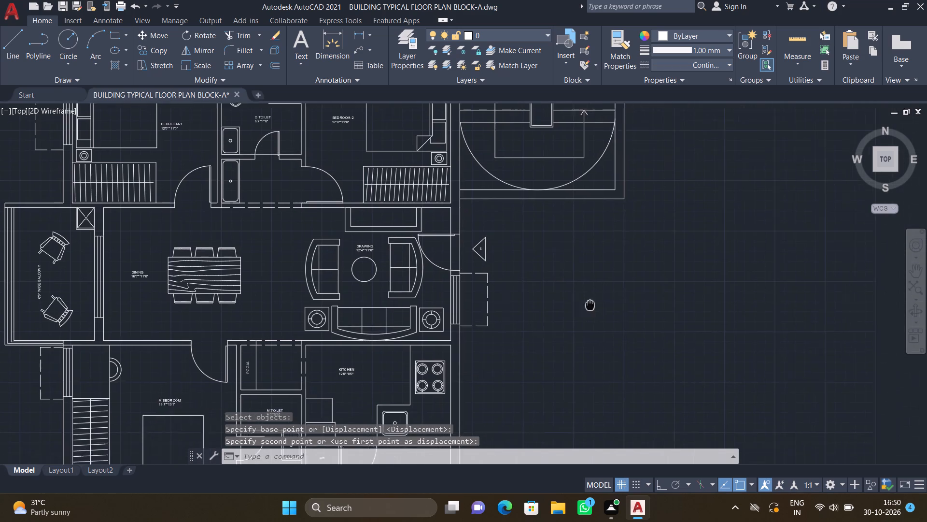
middle_click_drag(582, 307, 573, 324)
scroll(591, 336, "down", 2)
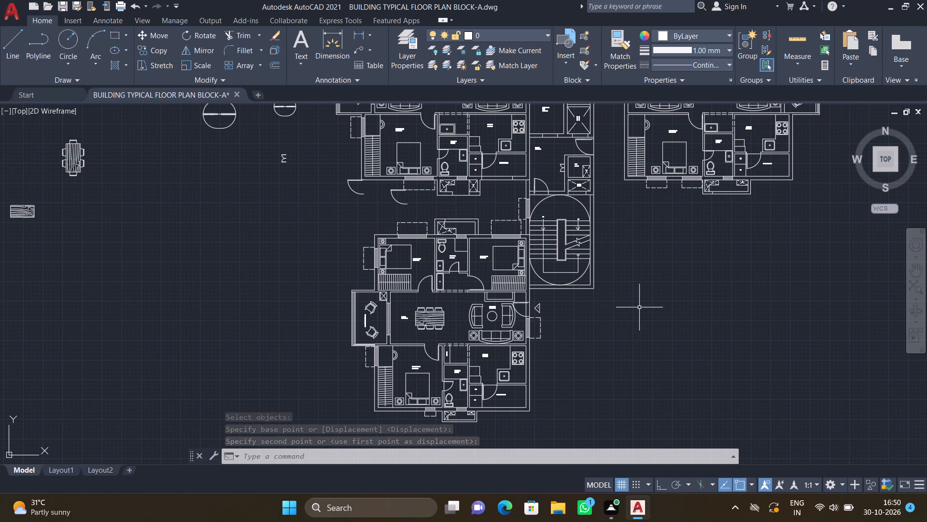
key("F8")
key("l")
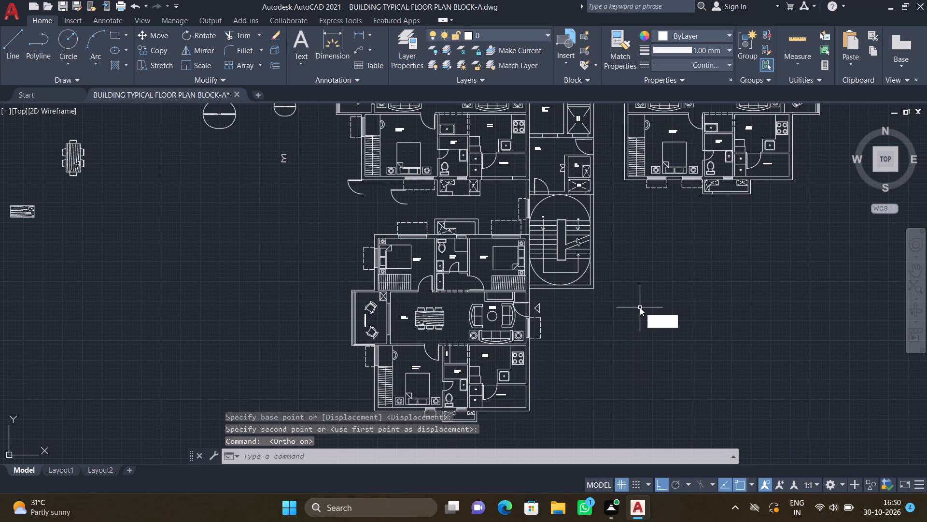
key("Return")
scroll(640, 307, "down", 1)
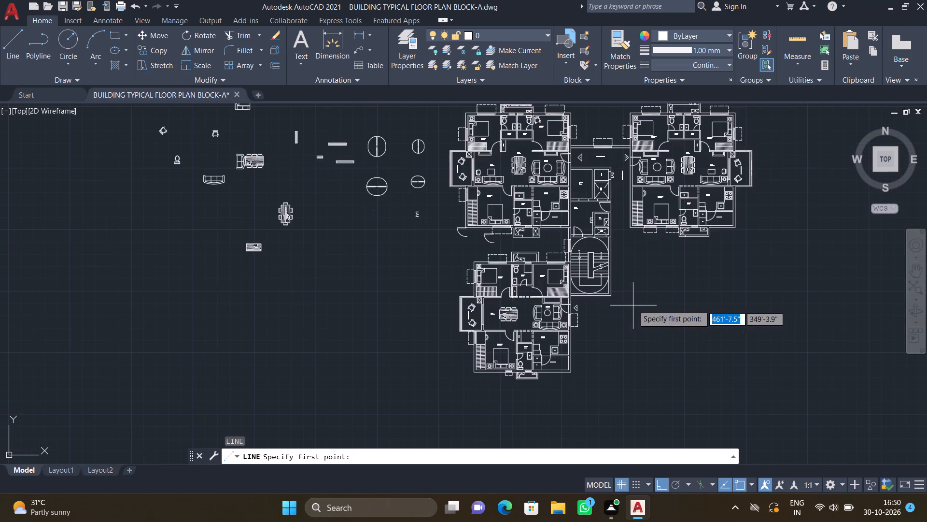
scroll(630, 305, "down", 1)
middle_click_drag(626, 305, 607, 327)
scroll(613, 292, "up", 3)
middle_click_drag(625, 318, 595, 278)
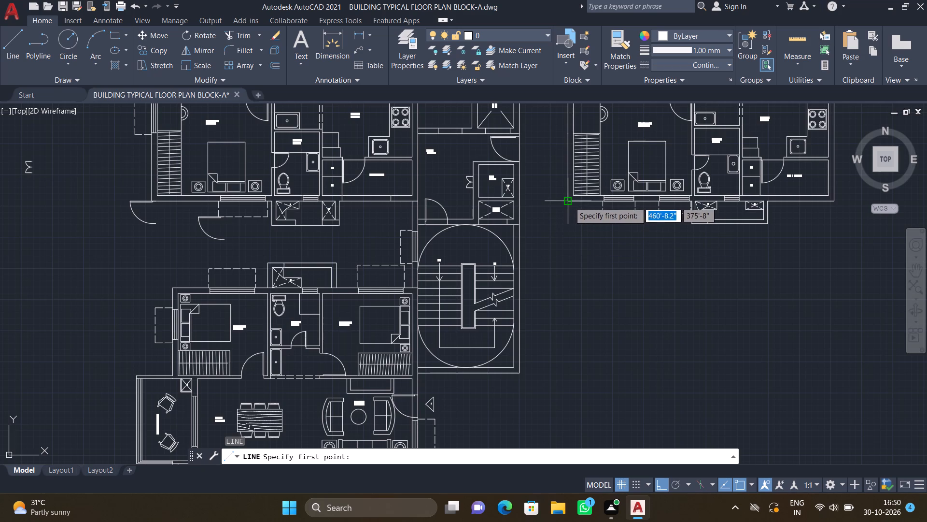
left_click_drag(569, 202, 582, 232)
scroll(597, 364, "down", 2)
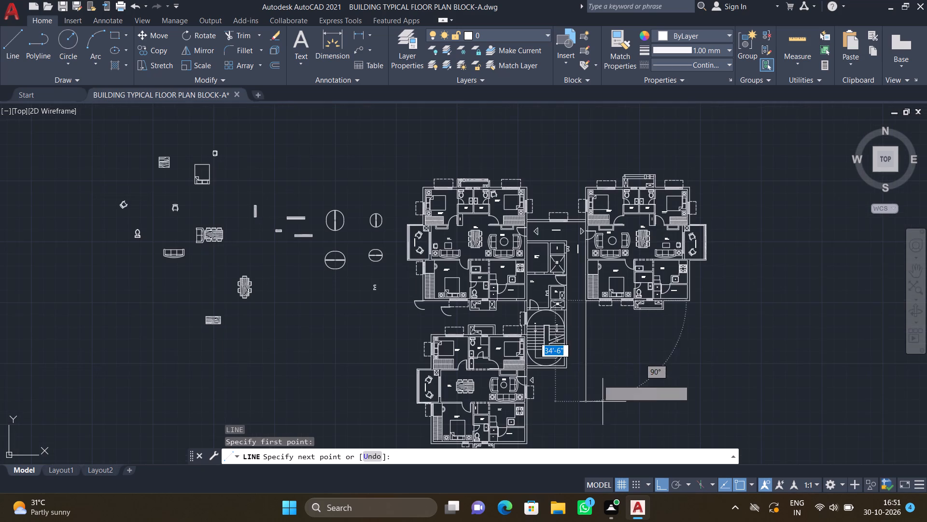
middle_click_drag(568, 315, 555, 267)
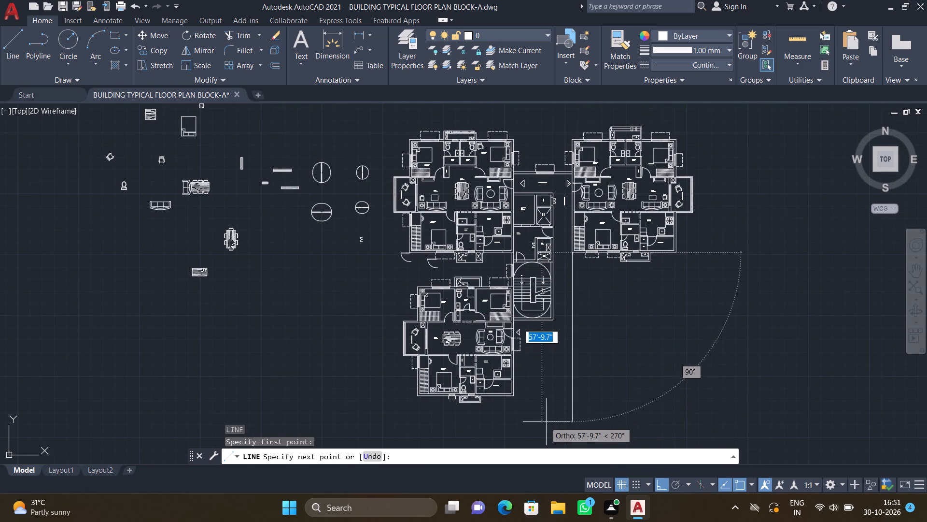
scroll(517, 415, "up", 4)
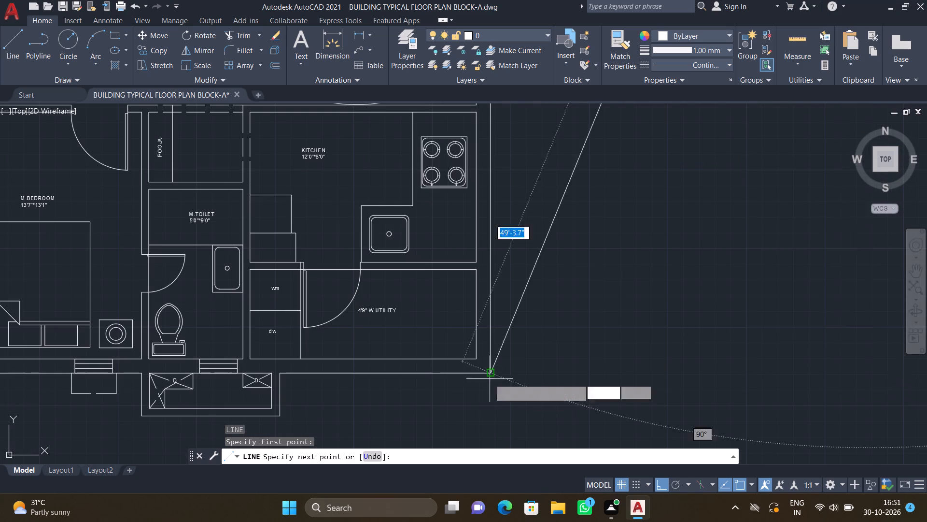
scroll(669, 354, "down", 2)
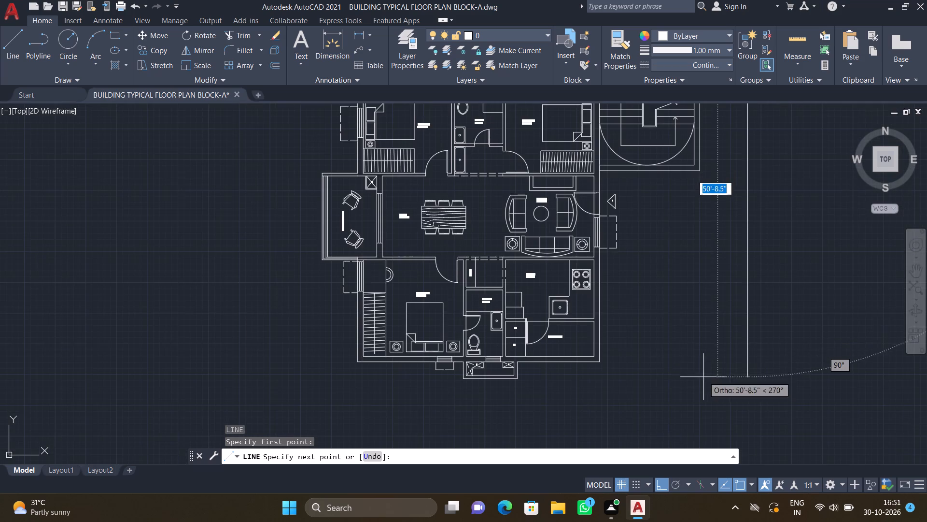
middle_click_drag(678, 375, 606, 369)
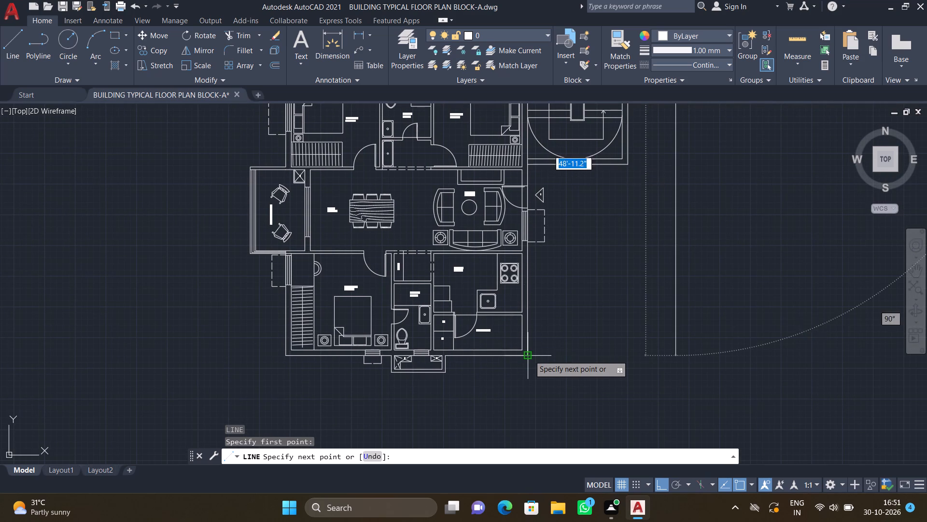
left_click(675, 357)
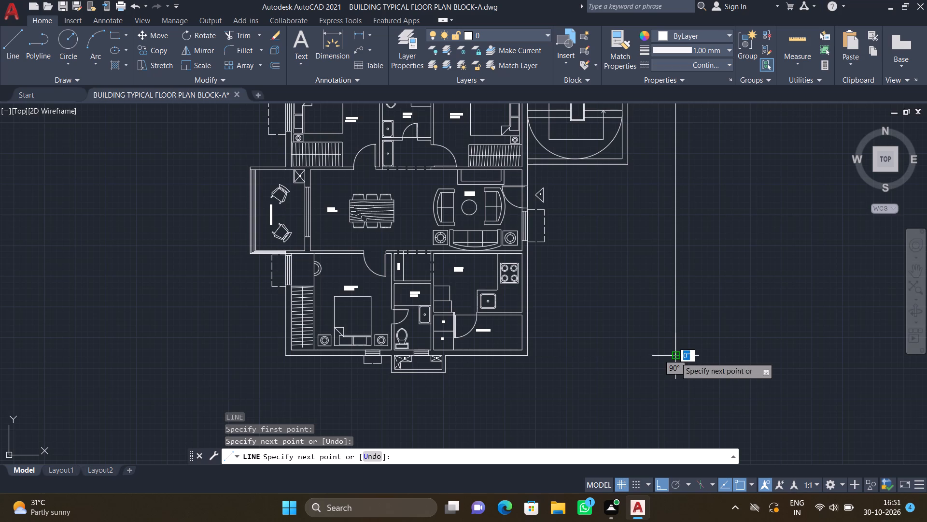
key("Return")
Offset the new vertical corridor line 9" to its right to form the outer wall's thickness.
scroll(708, 350, "down", 3)
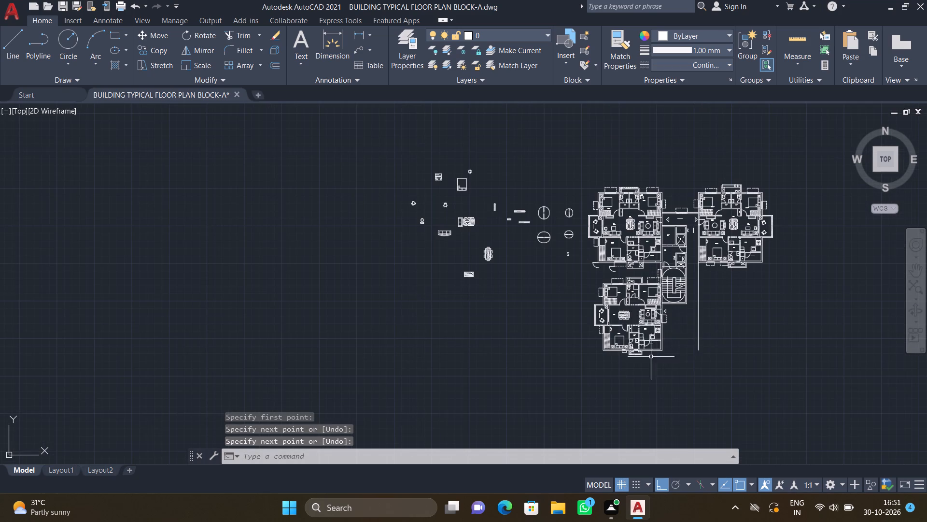
middle_click_drag(600, 371, 601, 367)
middle_click_drag(700, 298, 627, 289)
middle_click(553, 278)
scroll(622, 265, "up", 3)
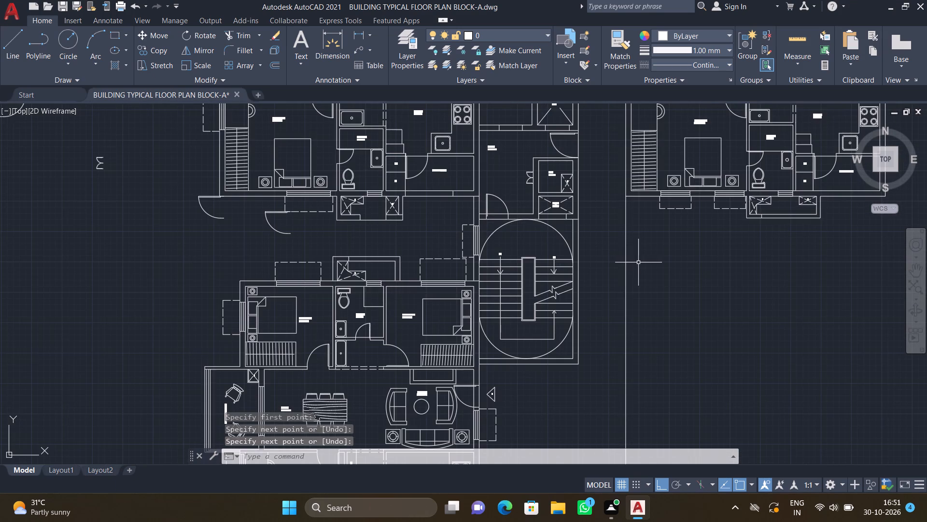
key("o")
key("Return")
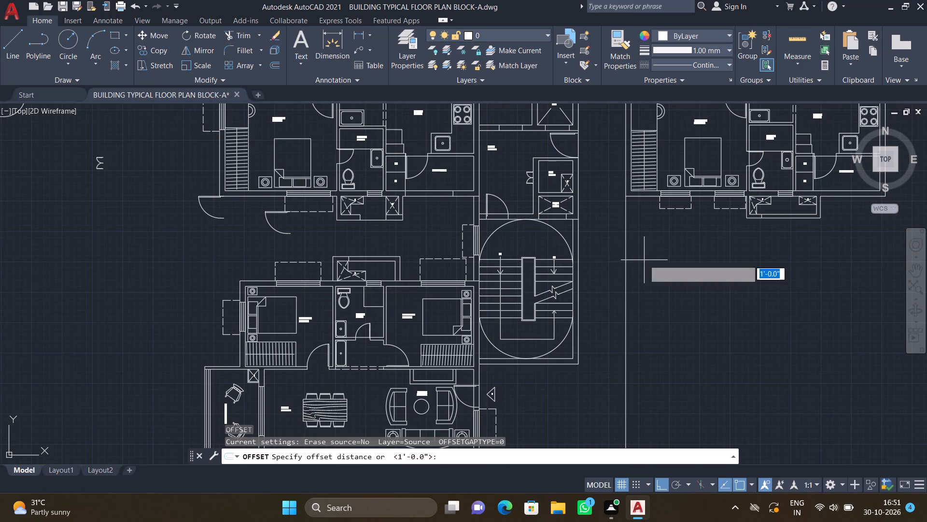
key("9")
key("shift+quotedbl")
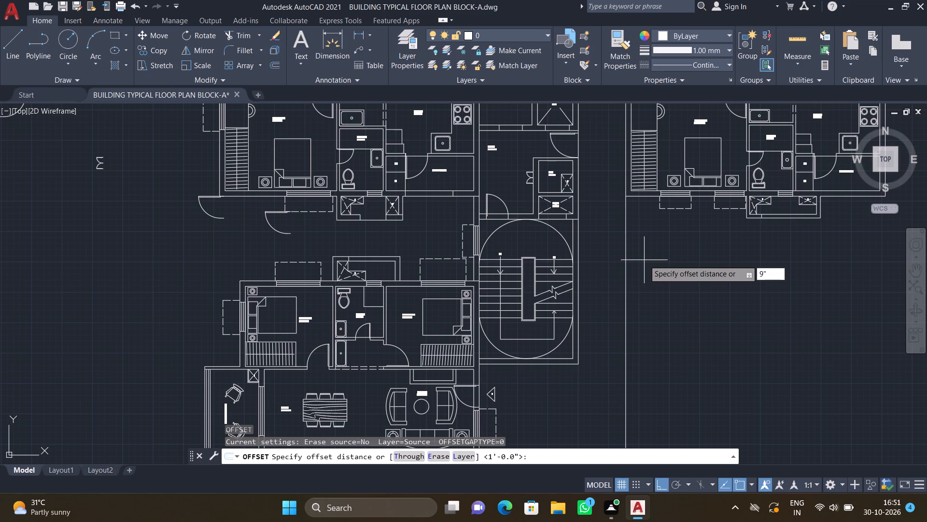
key("Return")
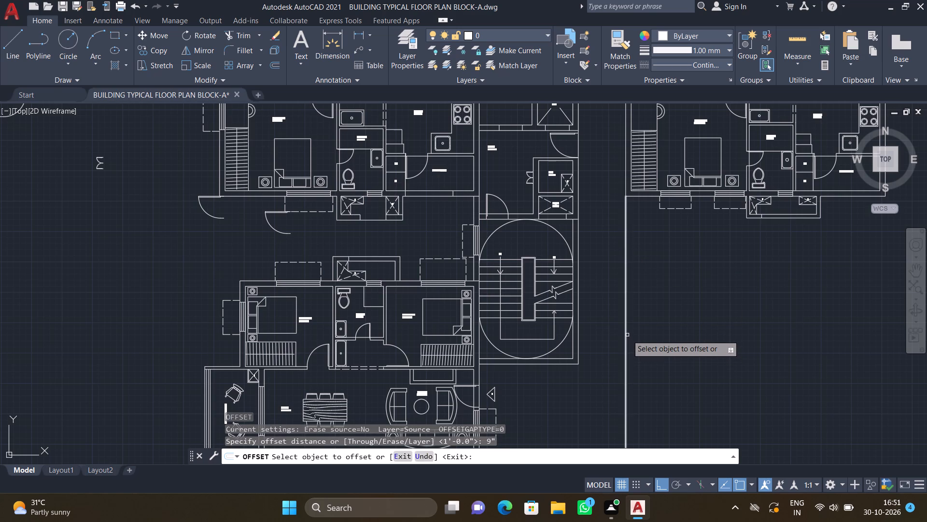
left_click(627, 334)
left_click(678, 339)
key("Return")
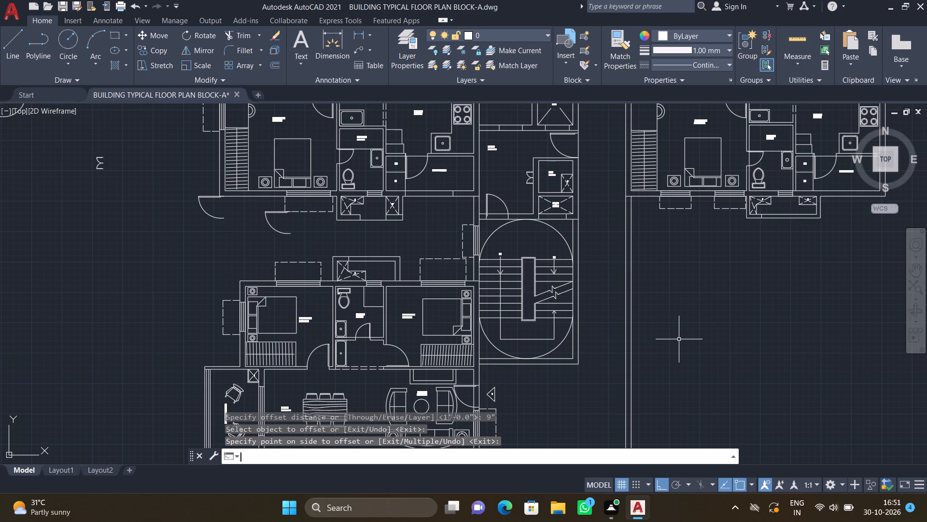
Draw a horizontal line about 55'9" long from the lower flat's top outer wall corner at the staircase to below the right-hand flat's right outer wall.
key("l")
key("Return")
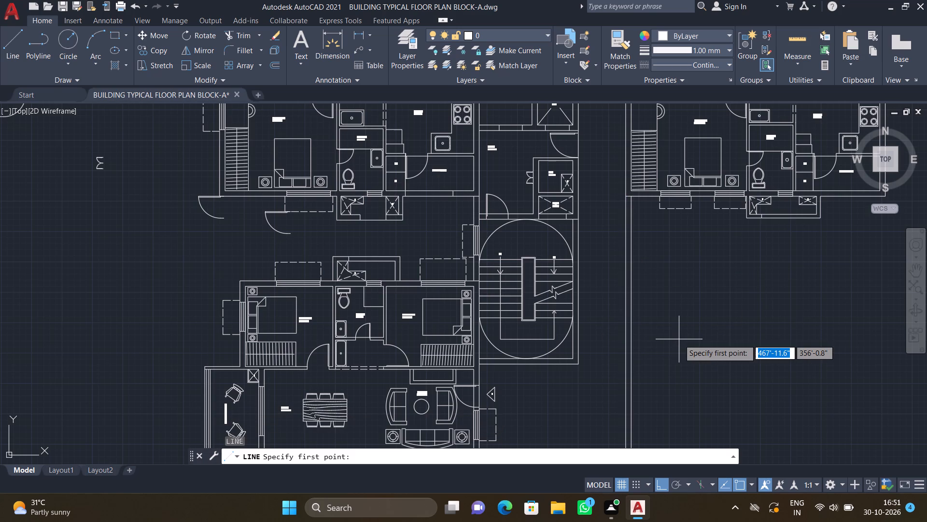
scroll(676, 336, "down", 1)
middle_click_drag(673, 355, 574, 368)
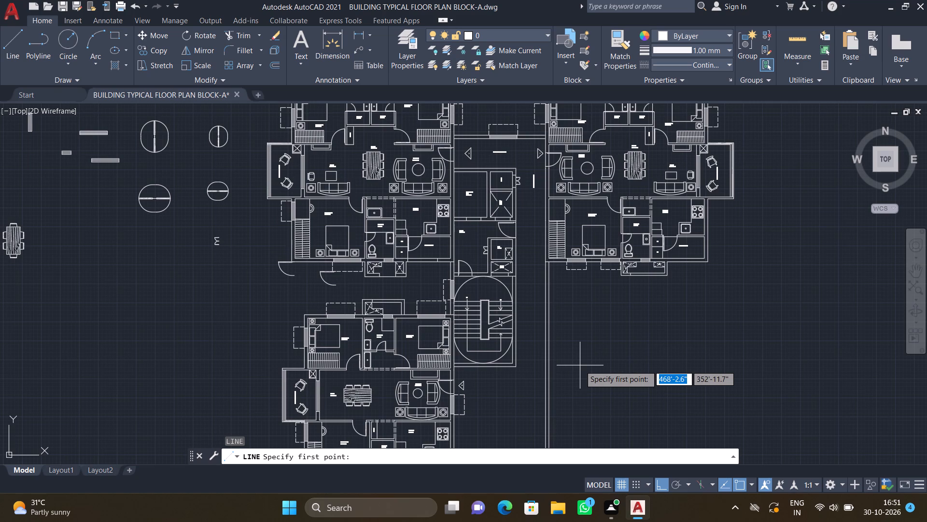
scroll(475, 391, "up", 3)
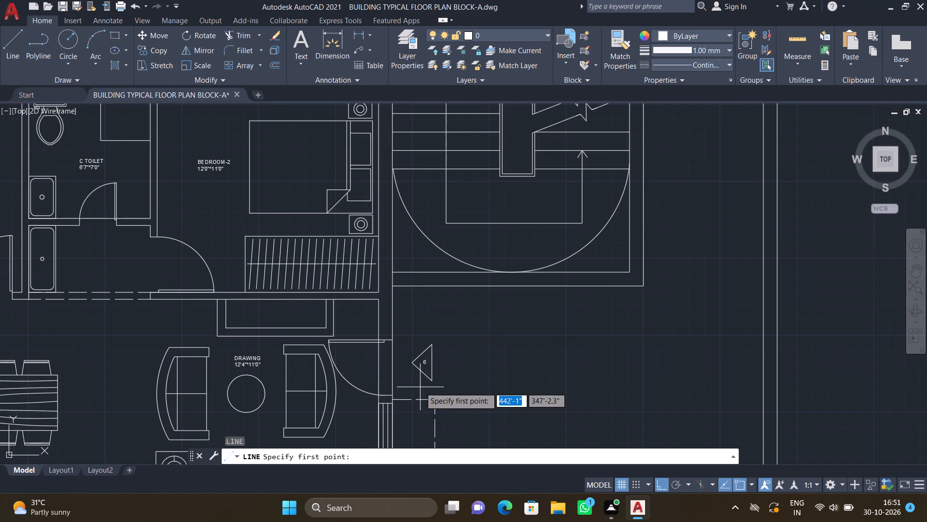
scroll(420, 387, "up", 1)
scroll(450, 382, "down", 4)
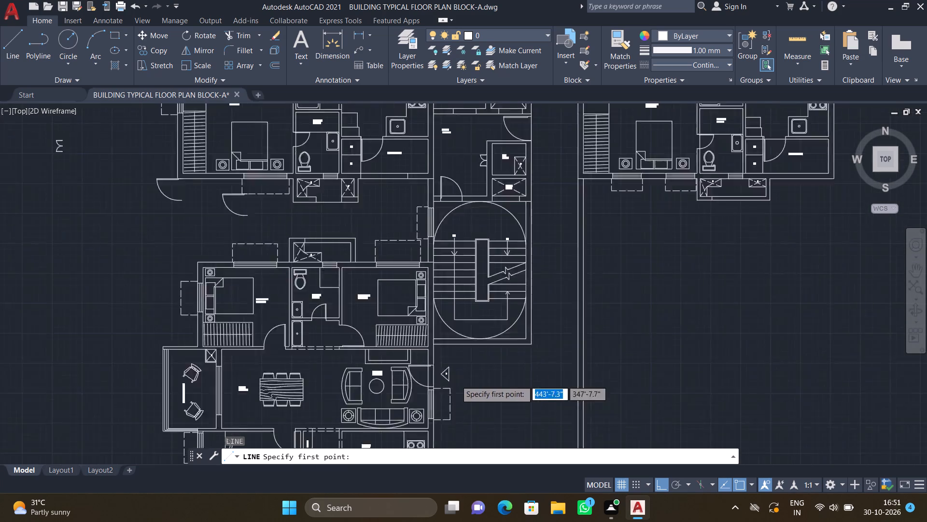
middle_click_drag(507, 324, 500, 442)
scroll(468, 259, "up", 3)
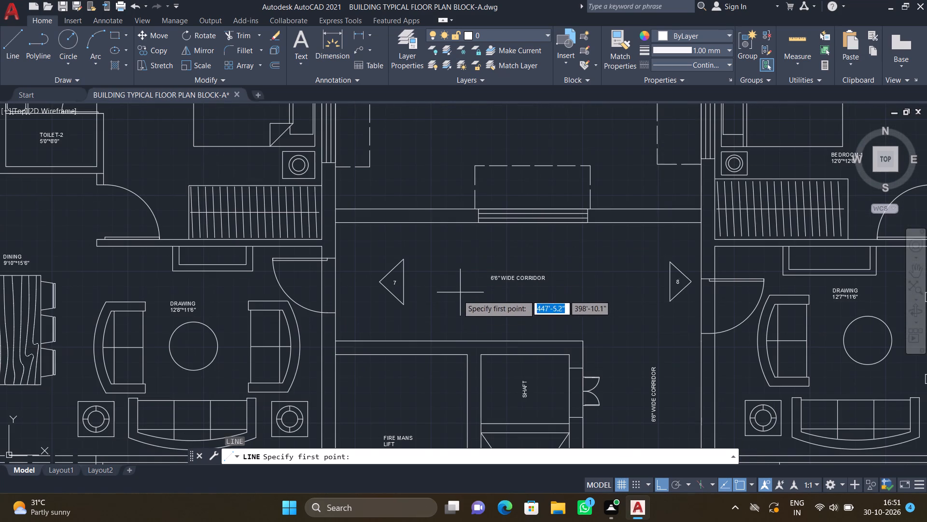
scroll(592, 370, "down", 3)
middle_click_drag(587, 350, 570, 306)
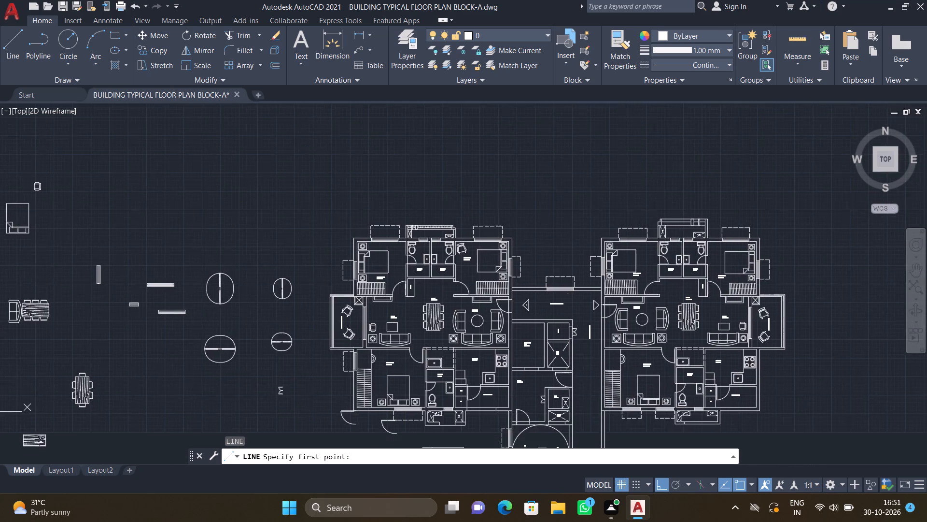
middle_click_drag(573, 389, 548, 275)
middle_click_drag(566, 386, 529, 331)
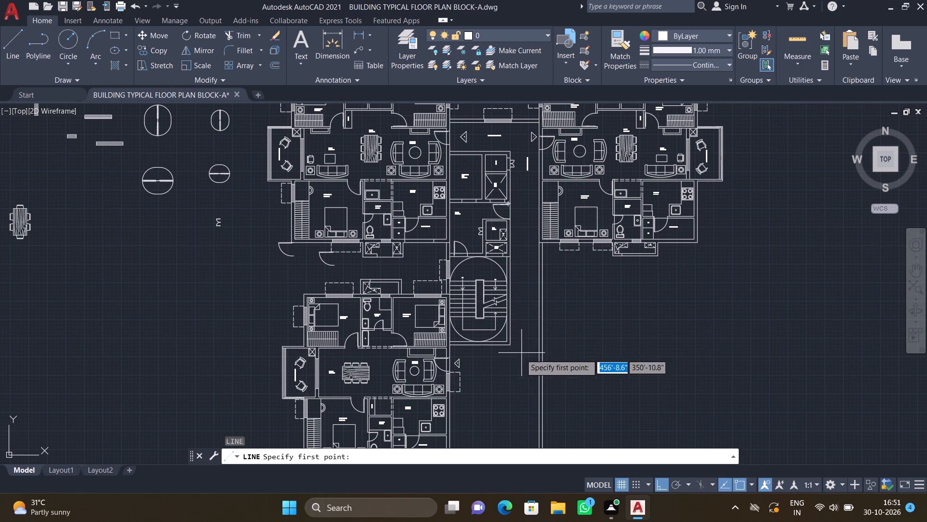
middle_click_drag(514, 375, 483, 363)
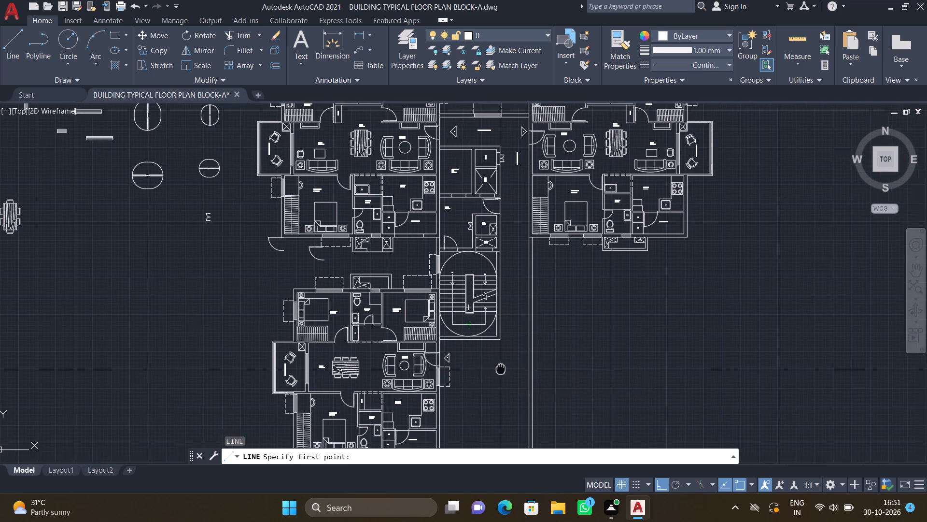
middle_click_drag(483, 363, 471, 357)
scroll(413, 275, "up", 3)
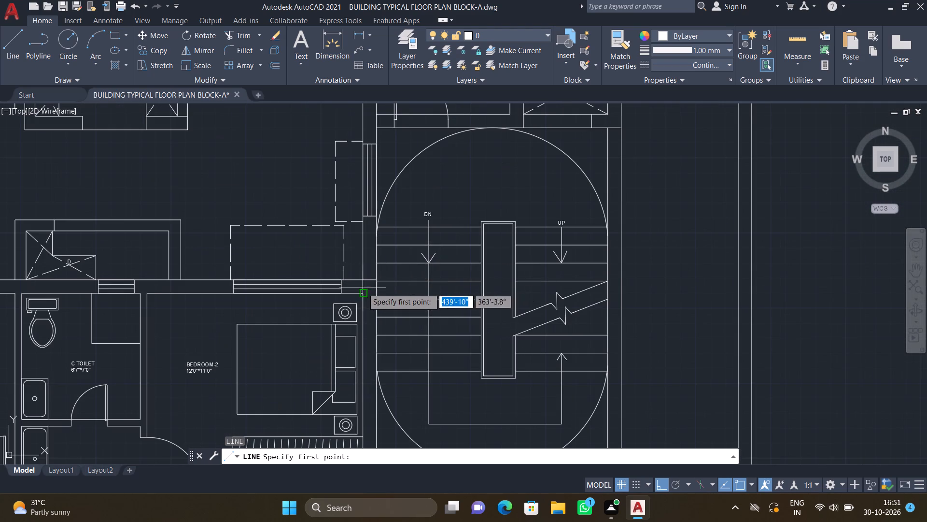
scroll(378, 280, "up", 1)
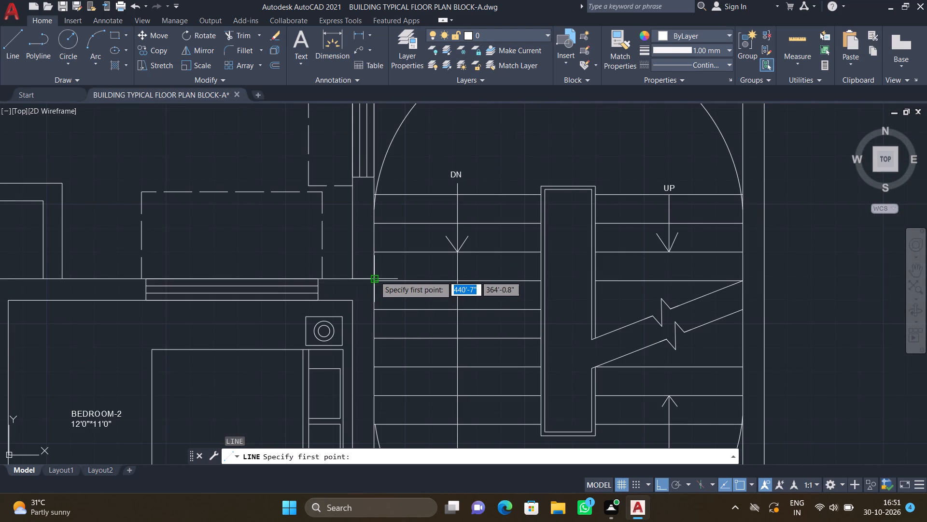
scroll(375, 279, "up", 3)
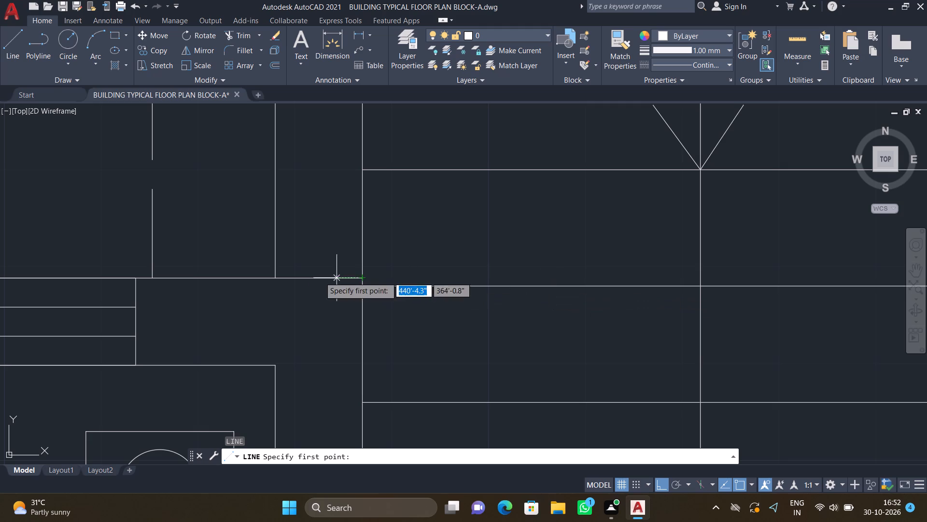
scroll(372, 273, "up", 3)
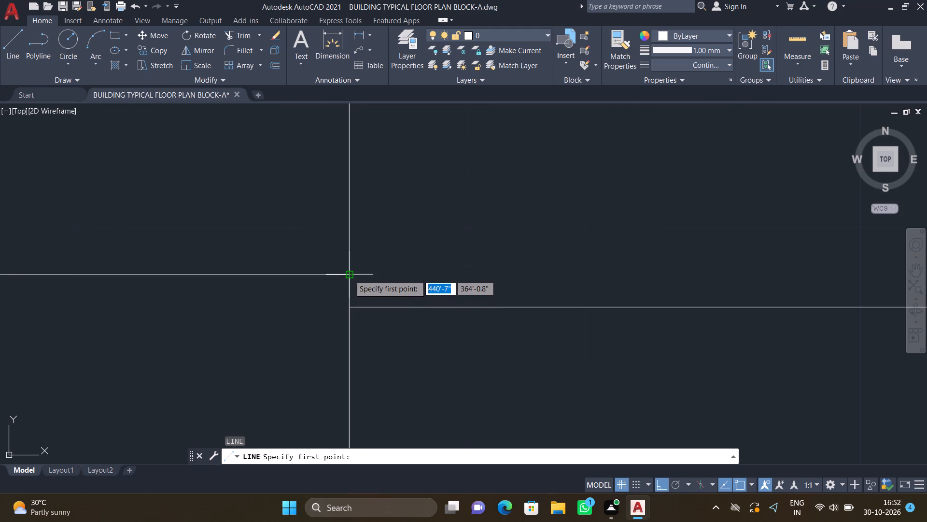
scroll(540, 280, "down", 2)
middle_click_drag(581, 278, 442, 275)
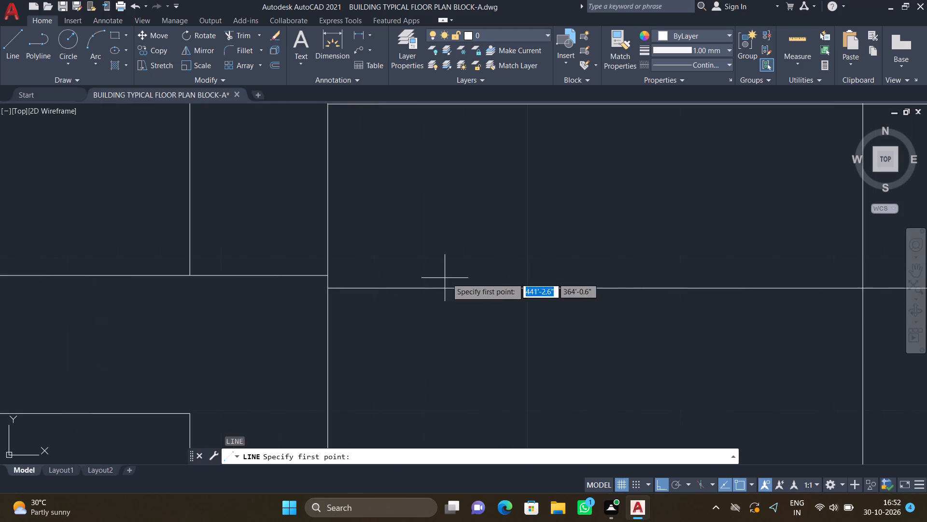
scroll(531, 281, "down", 2)
scroll(530, 281, "up", 2)
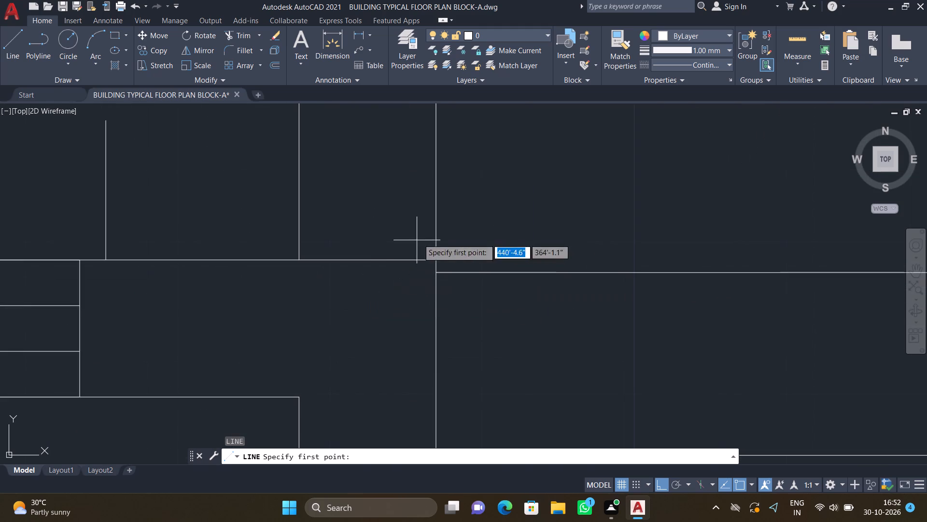
scroll(459, 260, "up", 3)
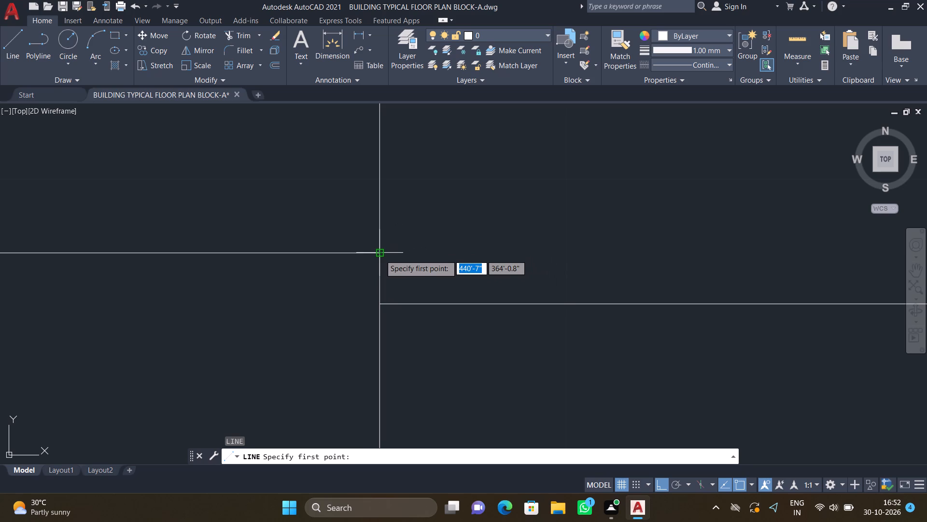
scroll(545, 276, "down", 3)
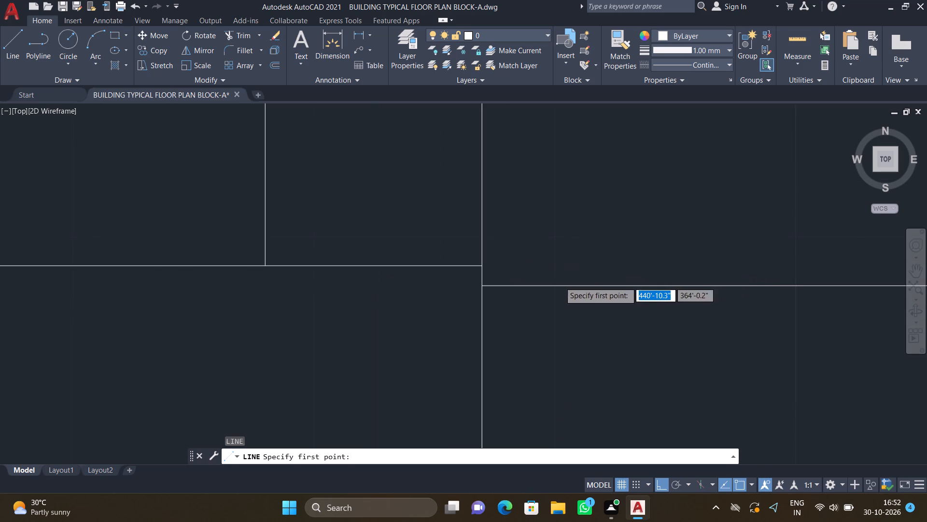
scroll(559, 282, "down", 2)
middle_click_drag(611, 318, 481, 318)
scroll(483, 318, "down", 3)
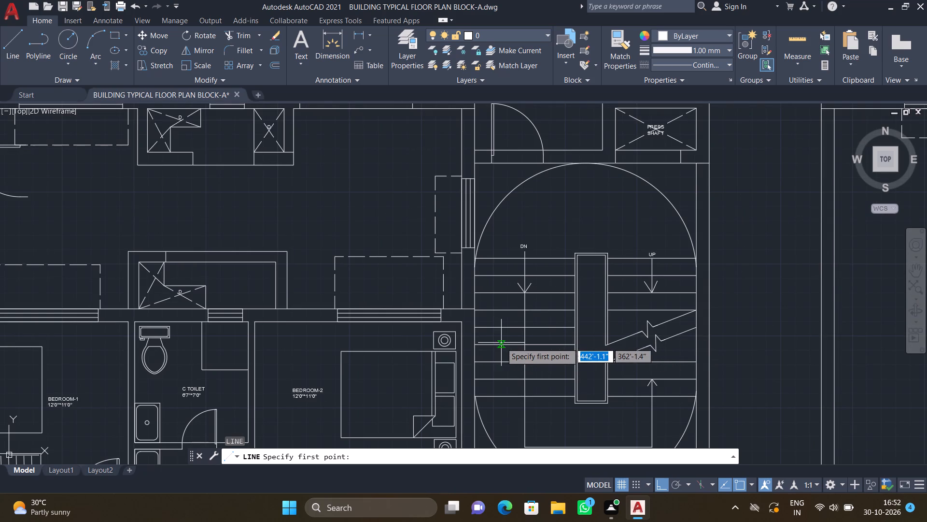
scroll(478, 310, "up", 3)
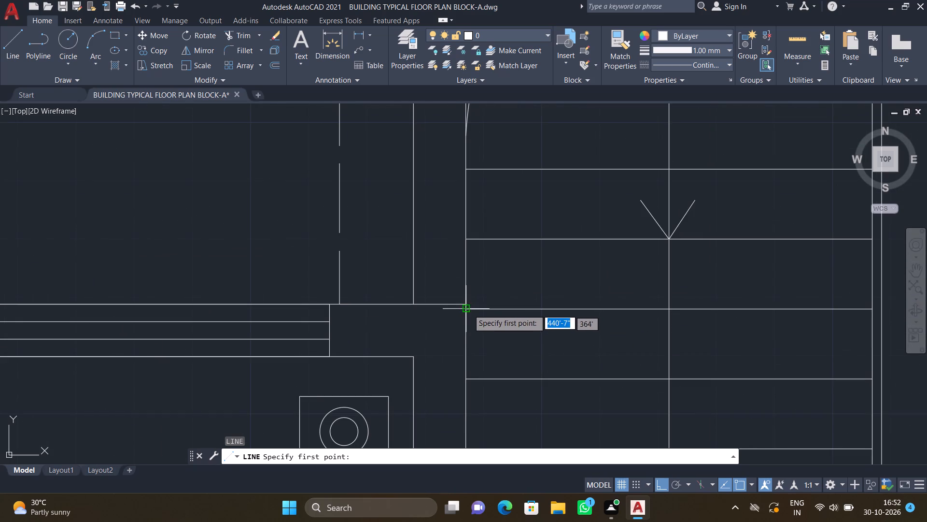
scroll(471, 307, "up", 3)
left_click_drag(446, 297, 455, 299)
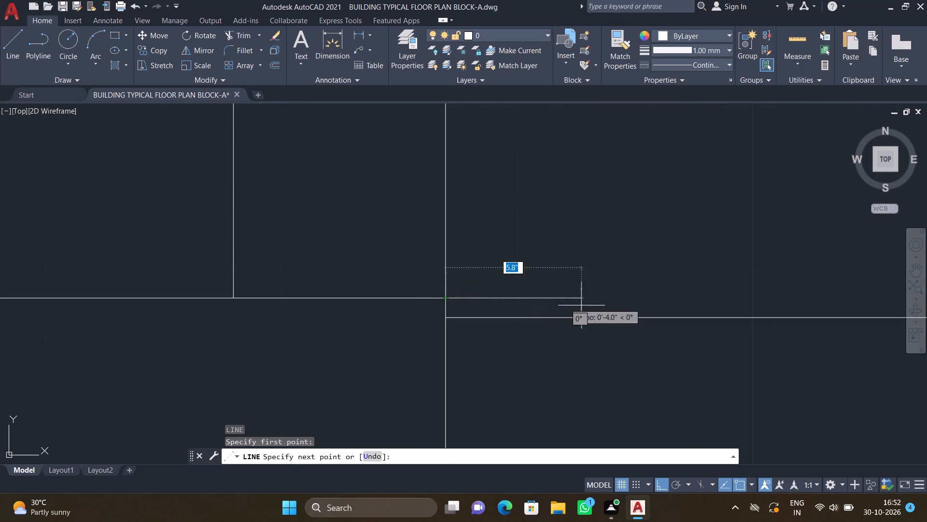
scroll(632, 304, "down", 3)
middle_click_drag(781, 313, 467, 329)
scroll(480, 332, "down", 2)
middle_click_drag(582, 346, 454, 309)
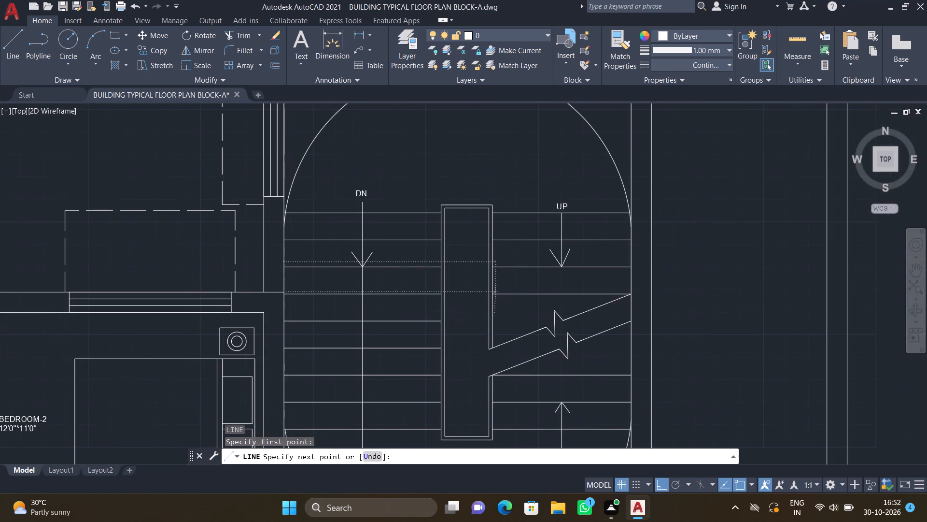
scroll(687, 287, "up", 1)
scroll(690, 292, "down", 3)
middle_click_drag(697, 317, 664, 314)
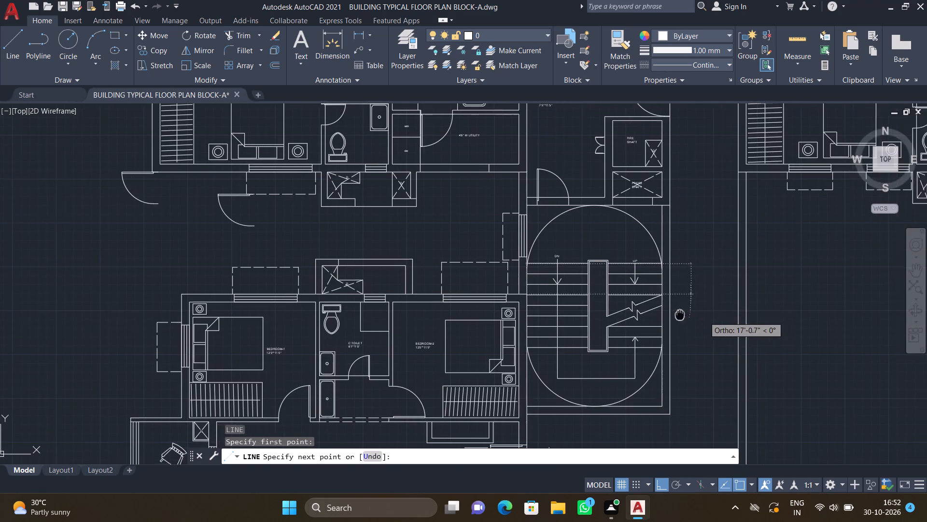
middle_click_drag(664, 314, 603, 311)
middle_click_drag(667, 316, 562, 340)
scroll(732, 330, "down", 1)
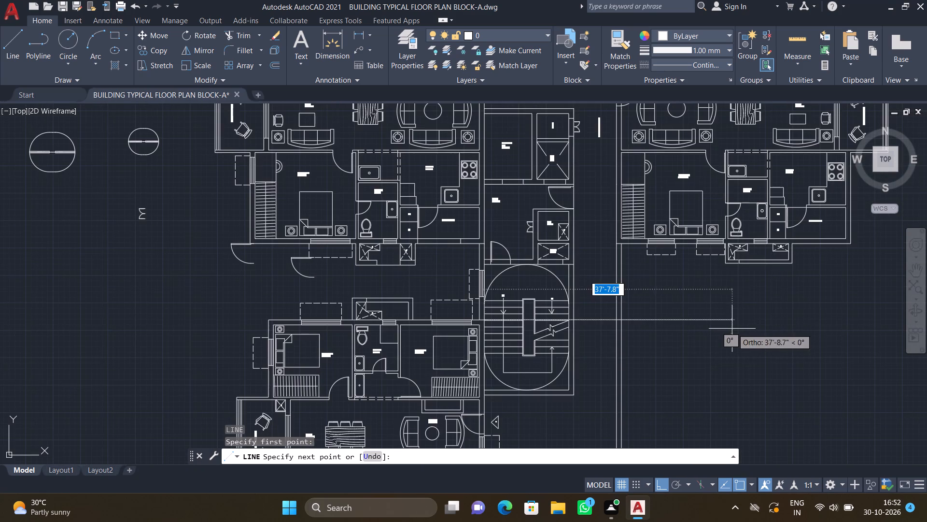
middle_click_drag(773, 333, 711, 333)
scroll(872, 291, "down", 1)
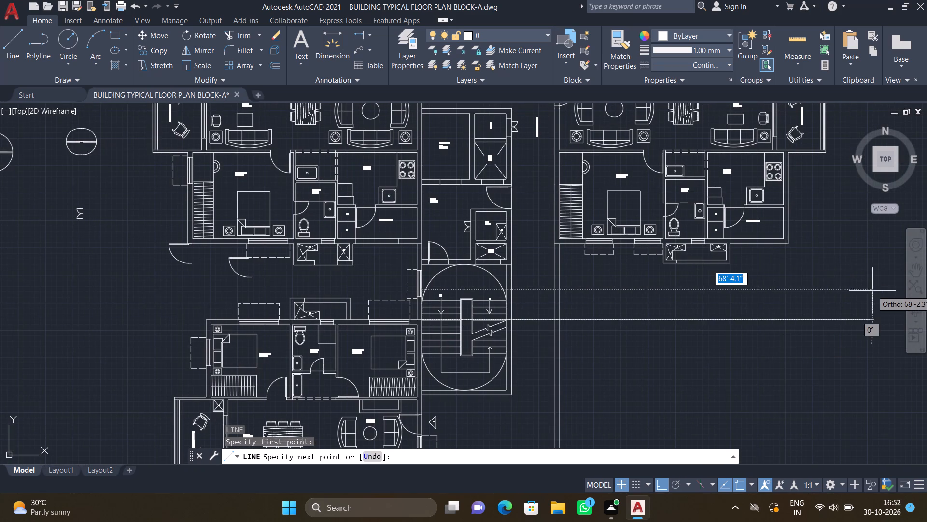
middle_click_drag(859, 317, 736, 352)
scroll(700, 319, "up", 2)
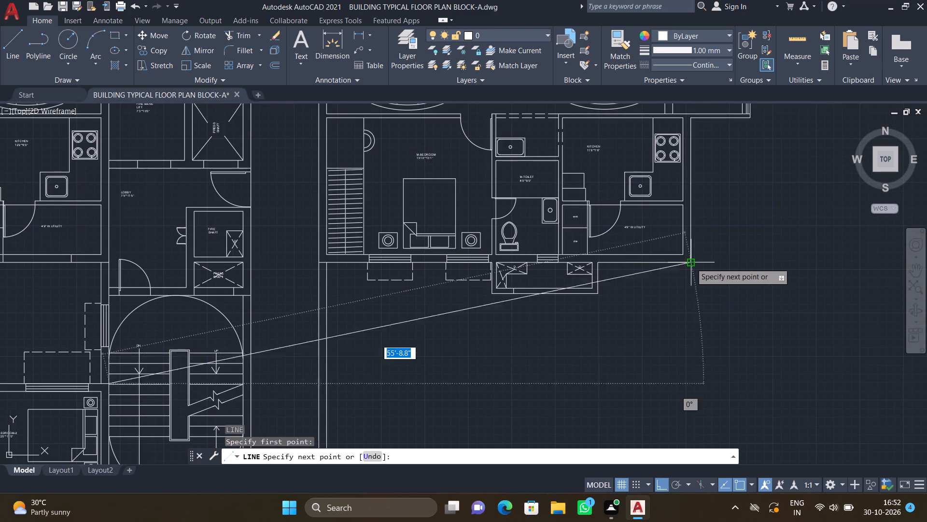
left_click(693, 383)
key("Return")
Trim the new horizontal line where it crosses the staircase's DN flight, between the flat's wall and the central stair well.
scroll(668, 386, "down", 2)
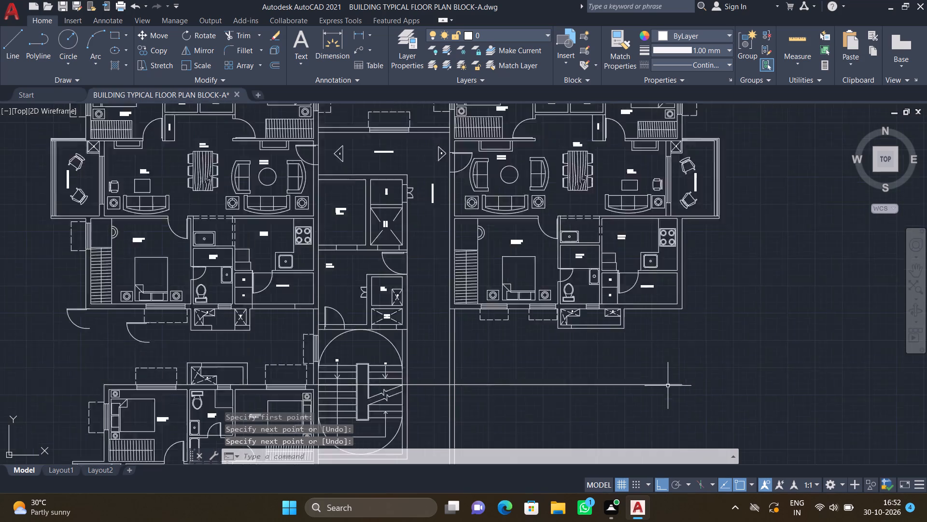
middle_click_drag(583, 419, 651, 356)
scroll(586, 333, "up", 2)
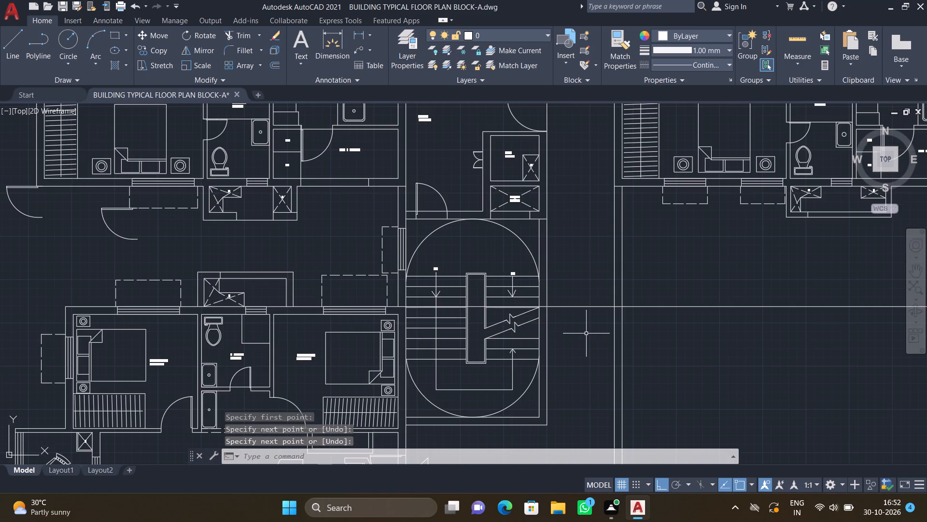
type("TR")
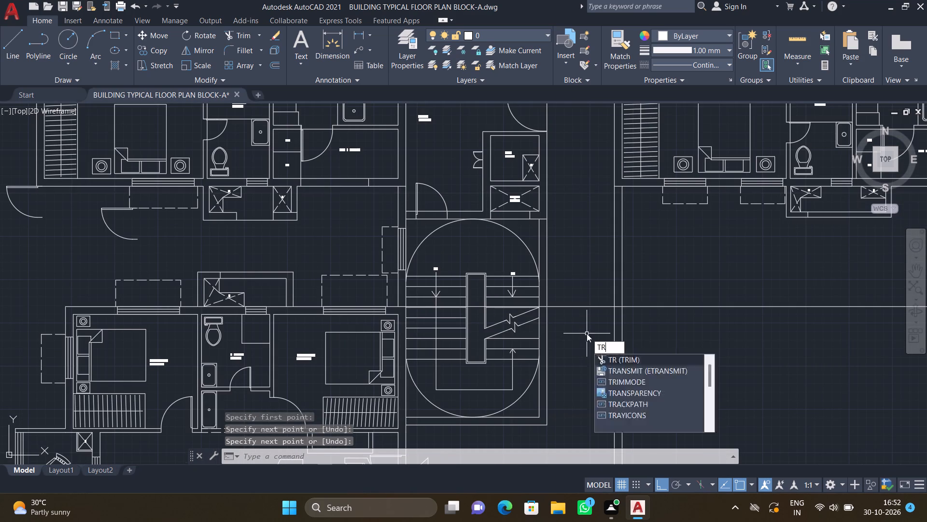
key("Return")
scroll(454, 311, "up", 3)
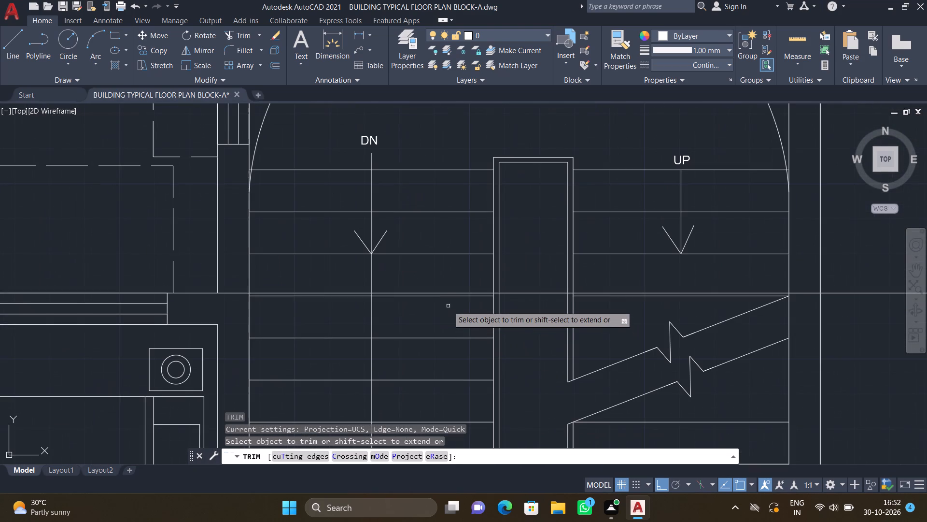
scroll(444, 292, "up", 1)
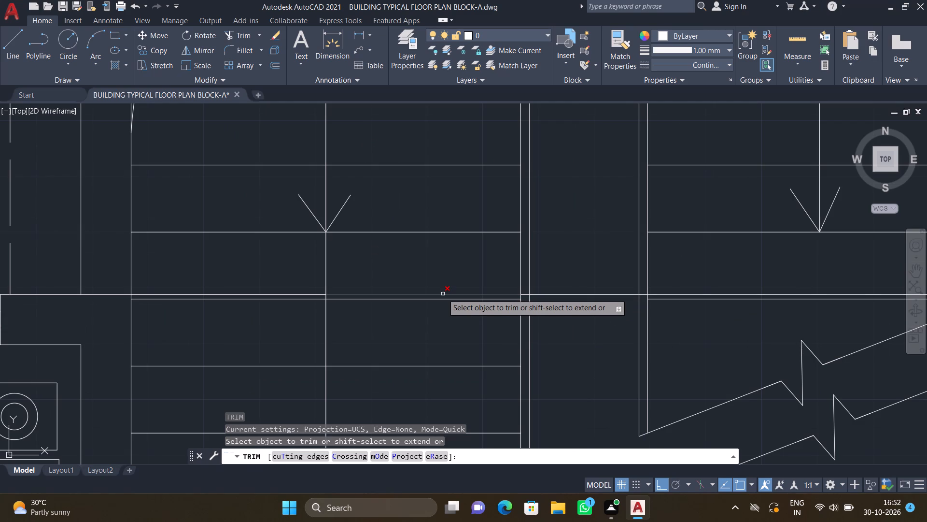
left_click(443, 294)
scroll(120, 323, "down", 1)
middle_click_drag(164, 340, 248, 341)
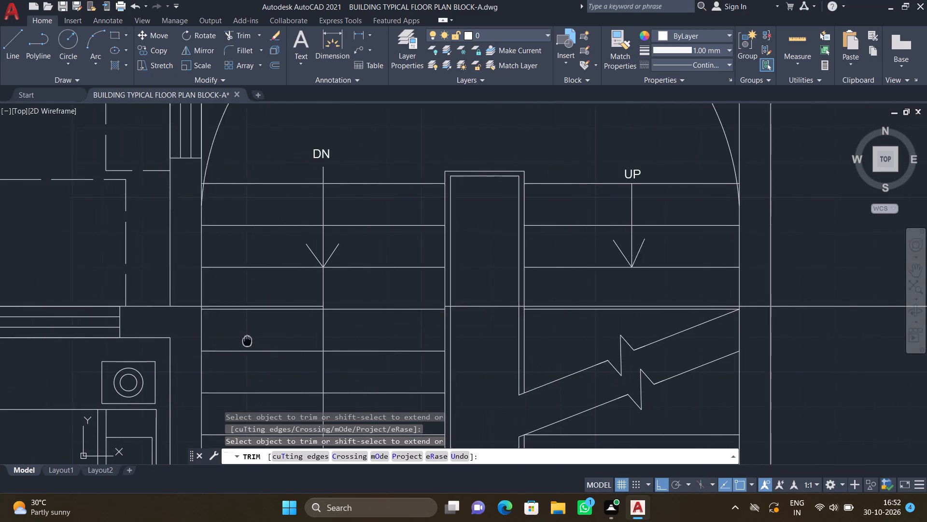
scroll(215, 307, "up", 1)
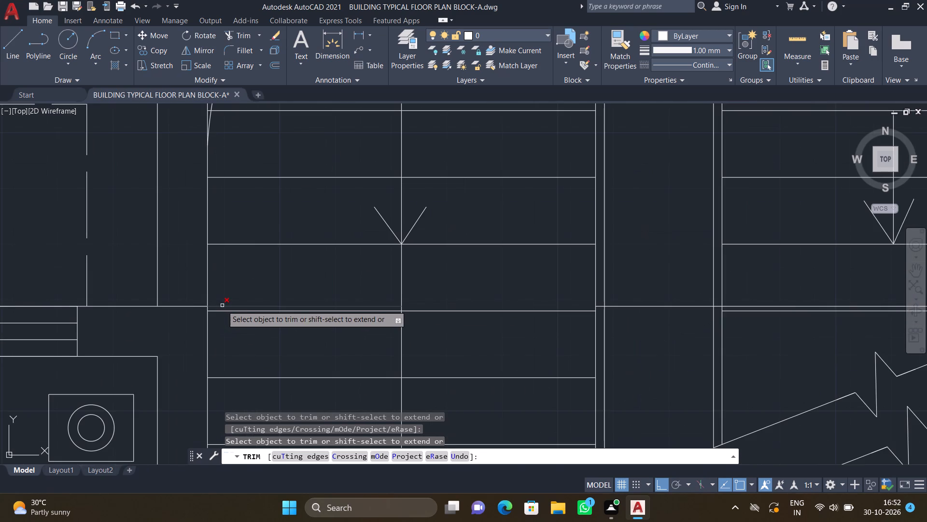
left_click(223, 305)
key("Return")
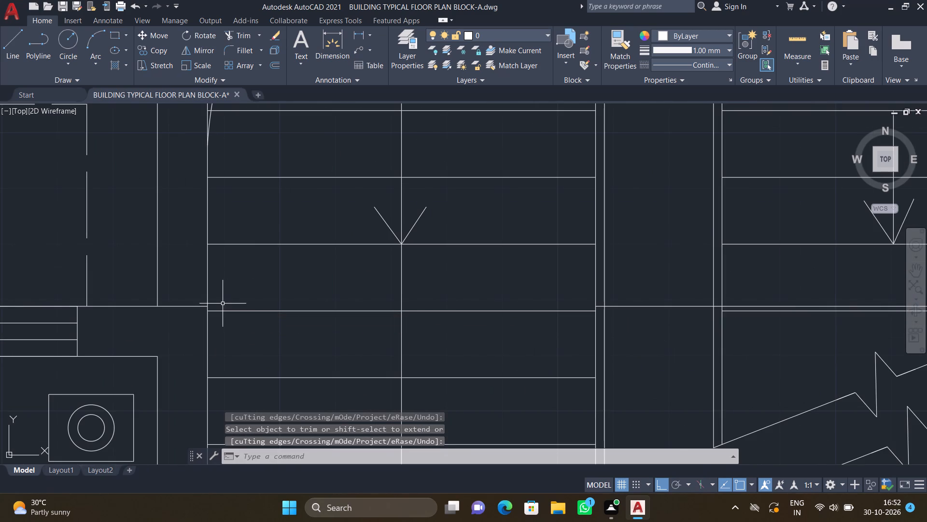
Trim the new horizontal line across the corridor, between the staircase's outer wall and the right-hand corridor wall.
scroll(245, 318, "down", 3)
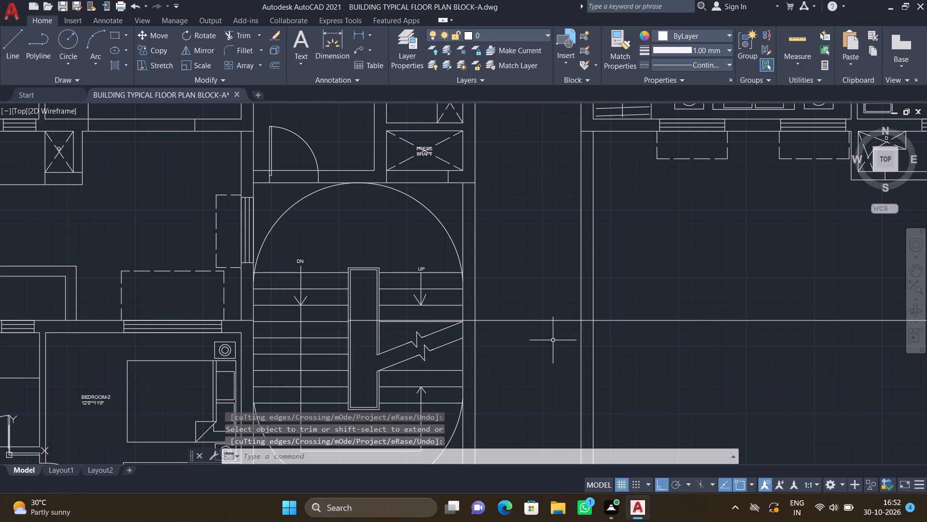
scroll(536, 319, "up", 2)
type("TR")
key("Return")
scroll(534, 323, "up", 1)
scroll(534, 324, "down", 4)
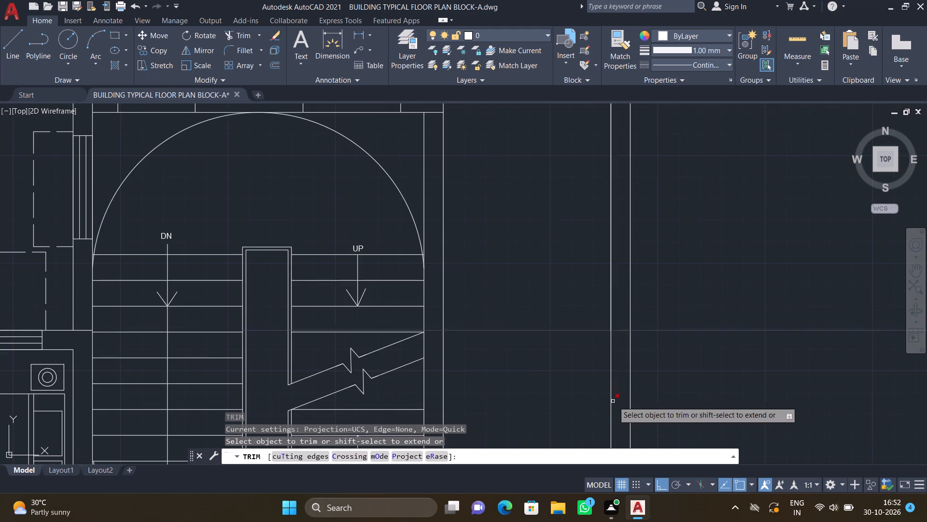
scroll(555, 365, "down", 3)
middle_click_drag(559, 403, 544, 344)
scroll(531, 297, "up", 2)
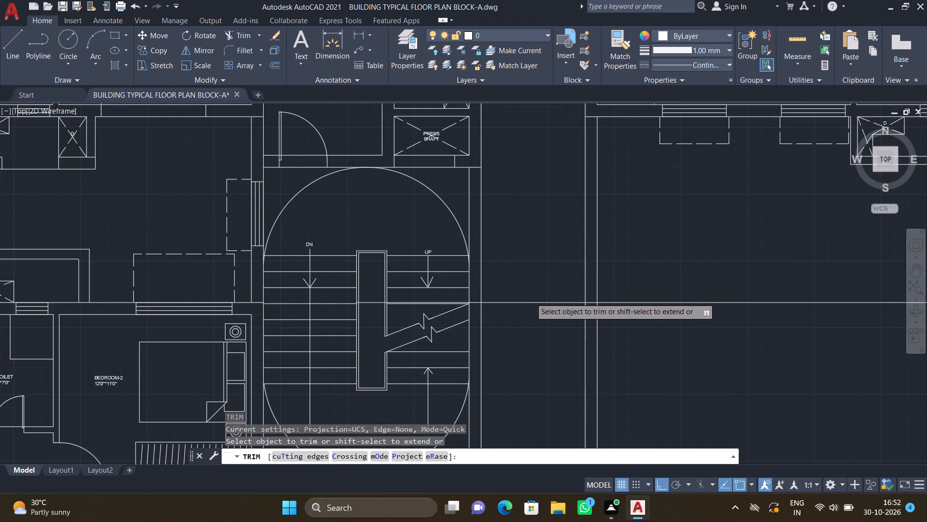
left_click_drag(530, 295, 532, 321)
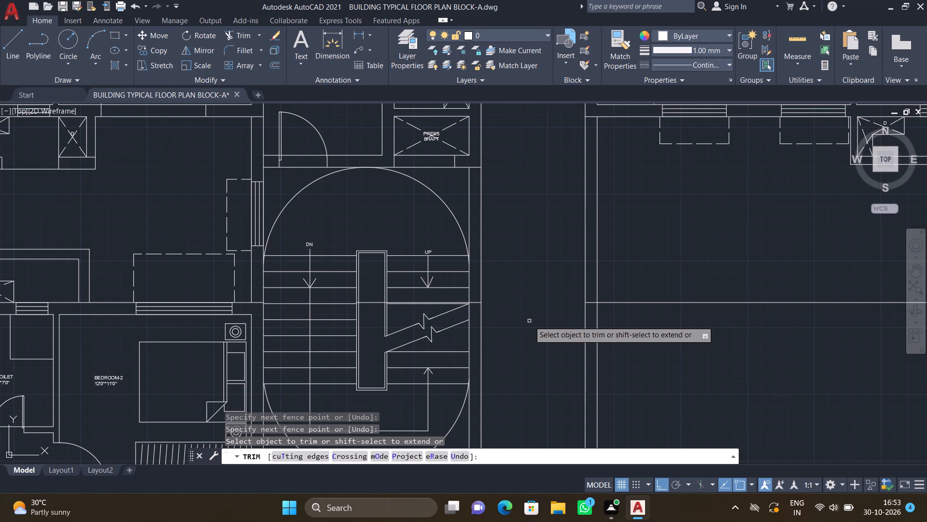
key("Return")
Erase the leftover piece of the horizontal line crossing the staircase's UP flight and central well.
scroll(436, 313, "up", 3)
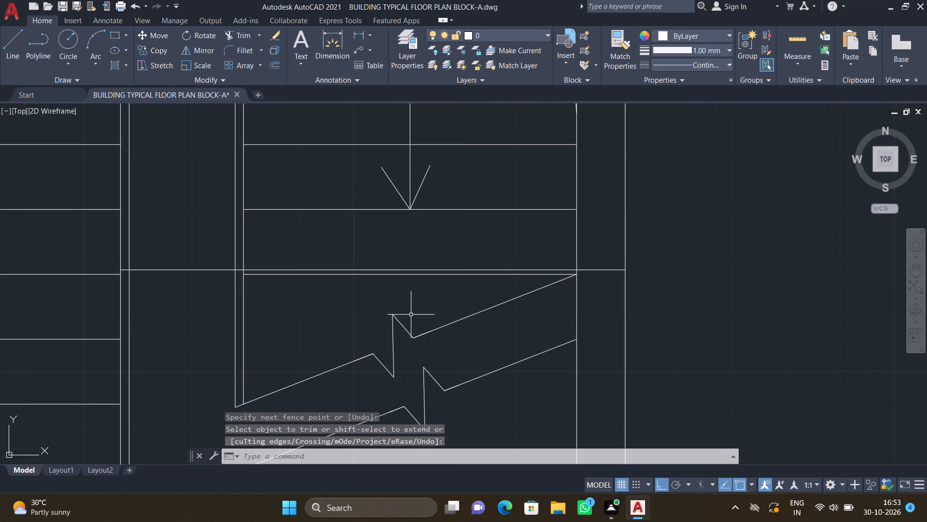
left_click(373, 270)
key("Delete")
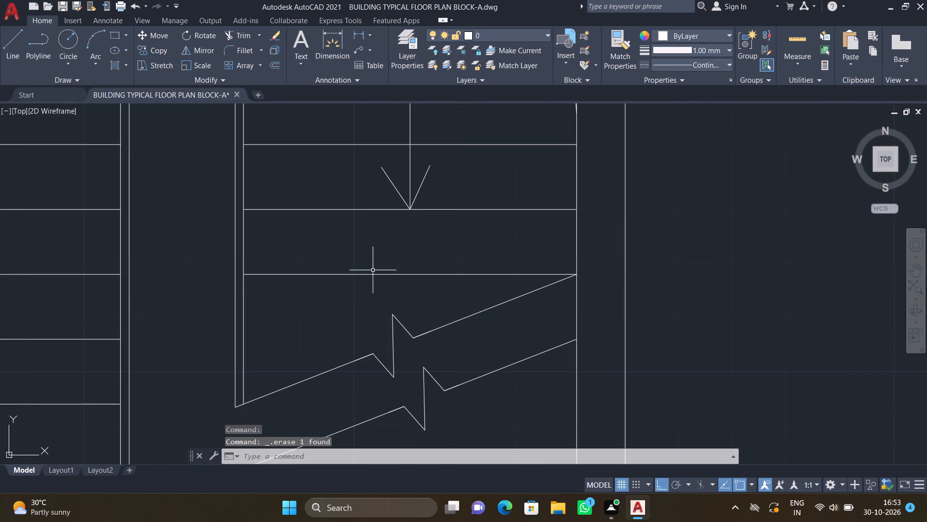
Offset the lower right flat's horizontal top wall line 9" downward to form the wall's thickness.
scroll(376, 301, "down", 3)
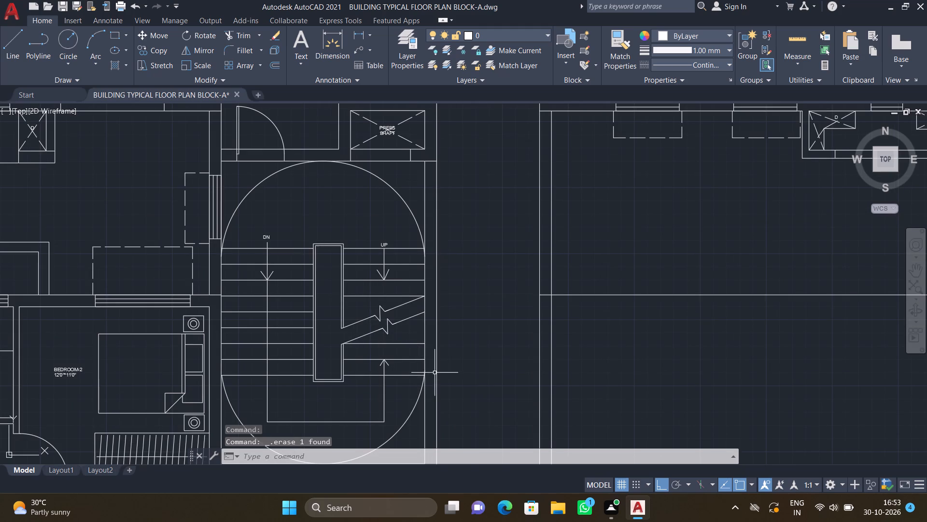
middle_click_drag(430, 369, 386, 370)
scroll(398, 373, "down", 2)
middle_click_drag(443, 369, 415, 302)
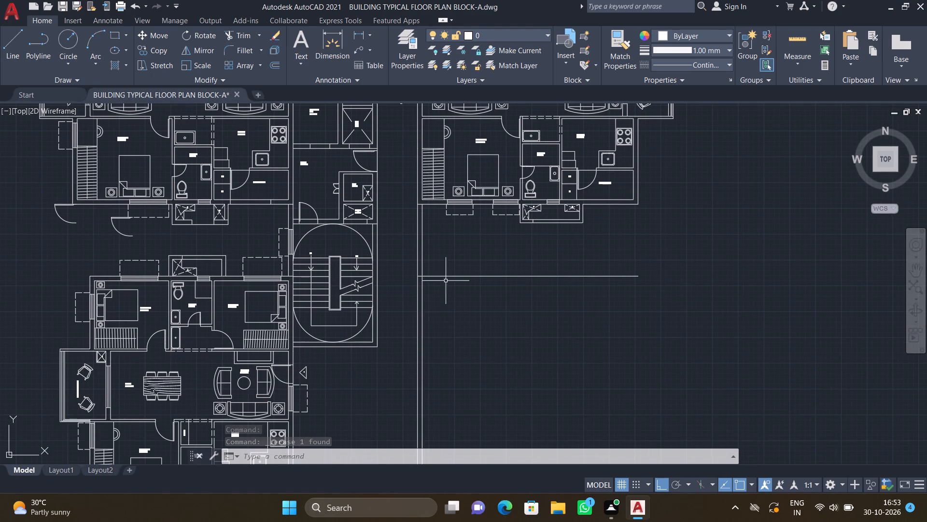
scroll(435, 289, "up", 3)
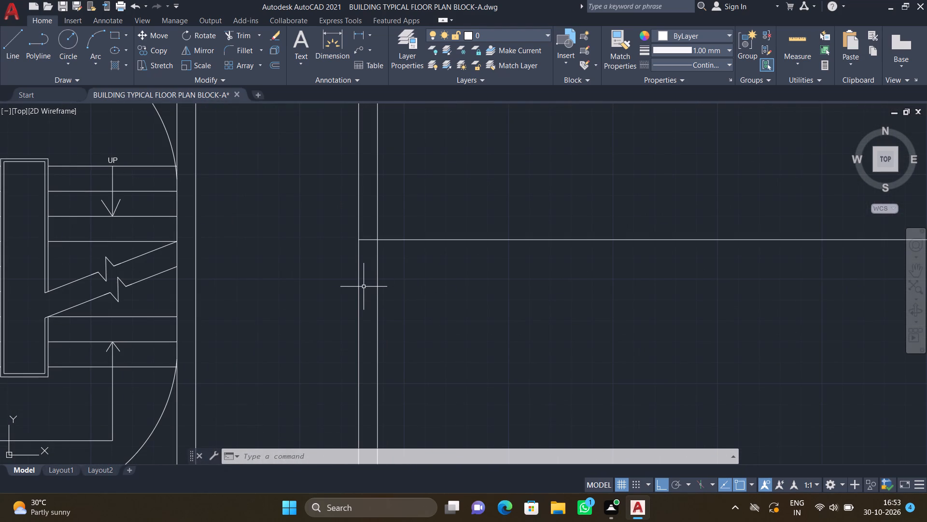
scroll(362, 286, "down", 2)
middle_click_drag(376, 274, 433, 250)
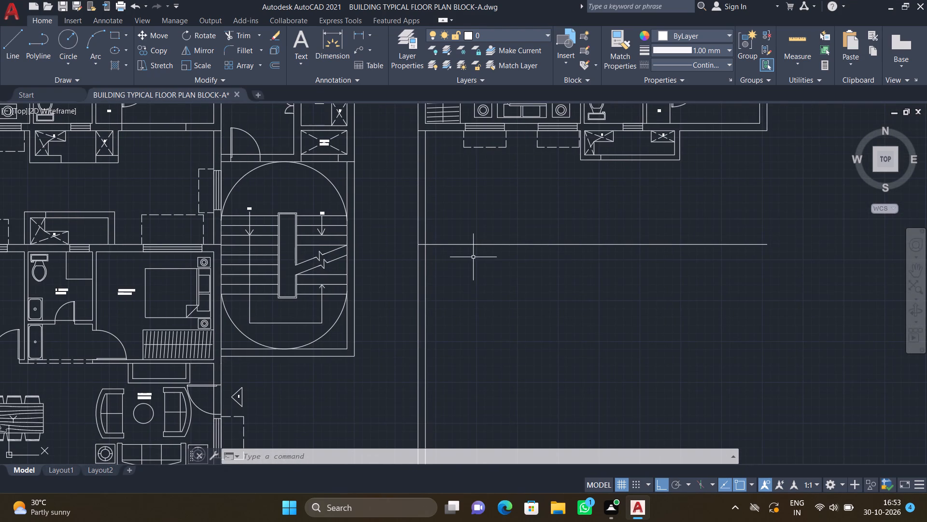
scroll(472, 257, "up", 2)
key("o")
key("Return")
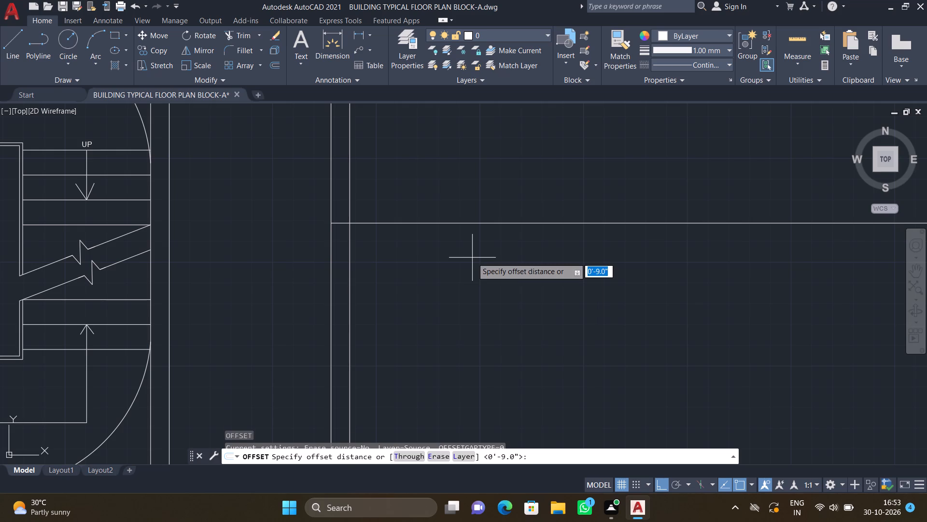
key("9")
key("shift+quotedbl")
key("Return")
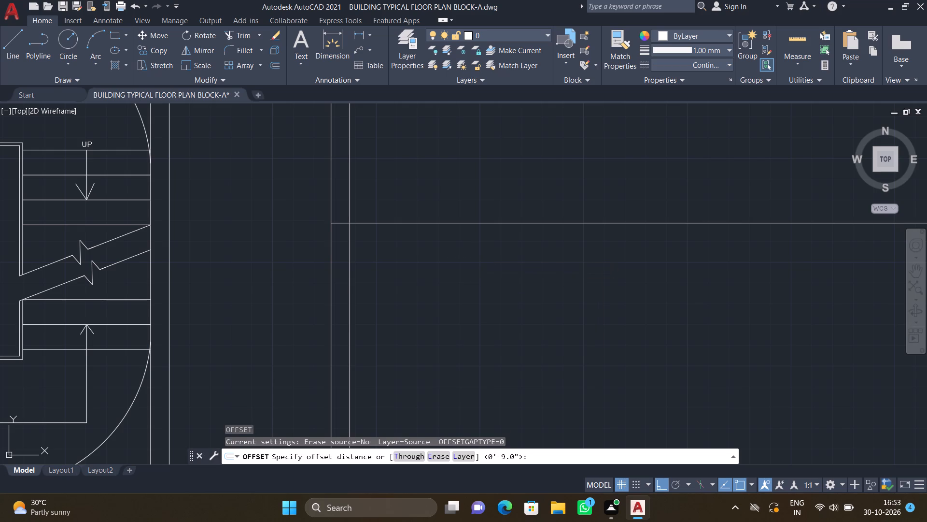
left_click(506, 222)
left_click(517, 297)
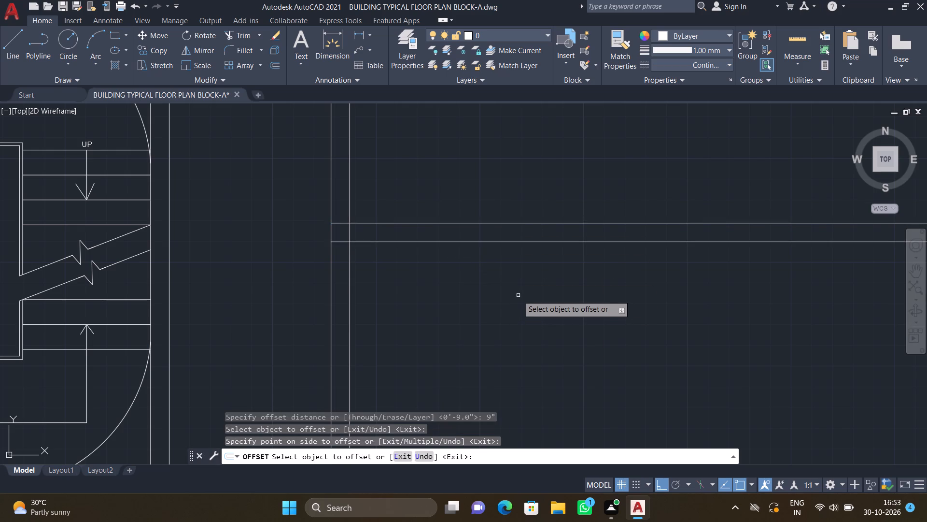
key("Return")
Offset the inner line of the lower right flat's corridor-side wall 12' into the flat for the first room's width.
scroll(518, 295, "up", 1)
scroll(518, 295, "down", 3)
middle_click_drag(497, 378, 576, 316)
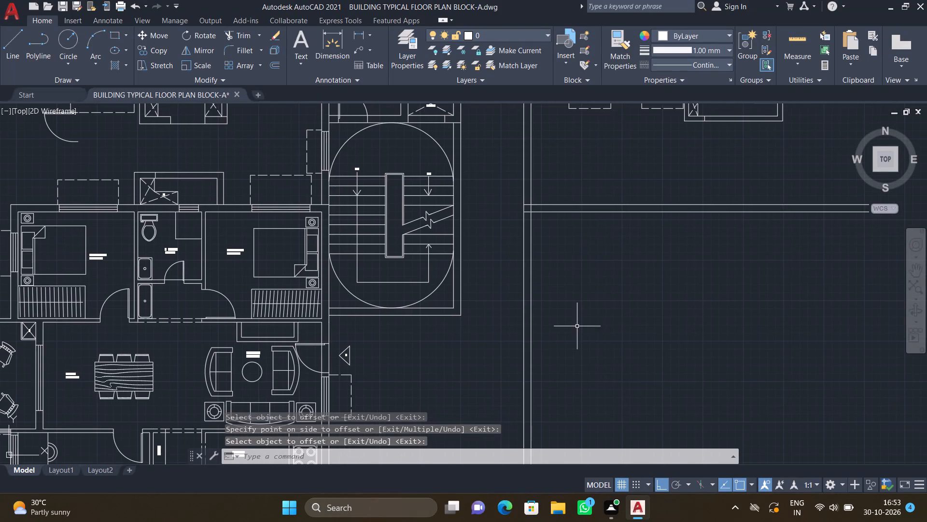
scroll(593, 312, "down", 1)
middle_click_drag(614, 318, 581, 323)
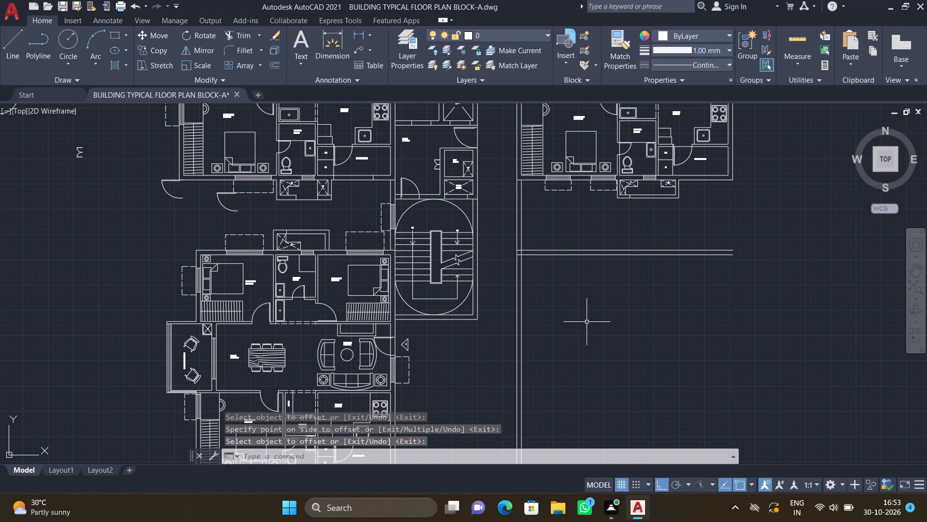
scroll(399, 275, "up", 2)
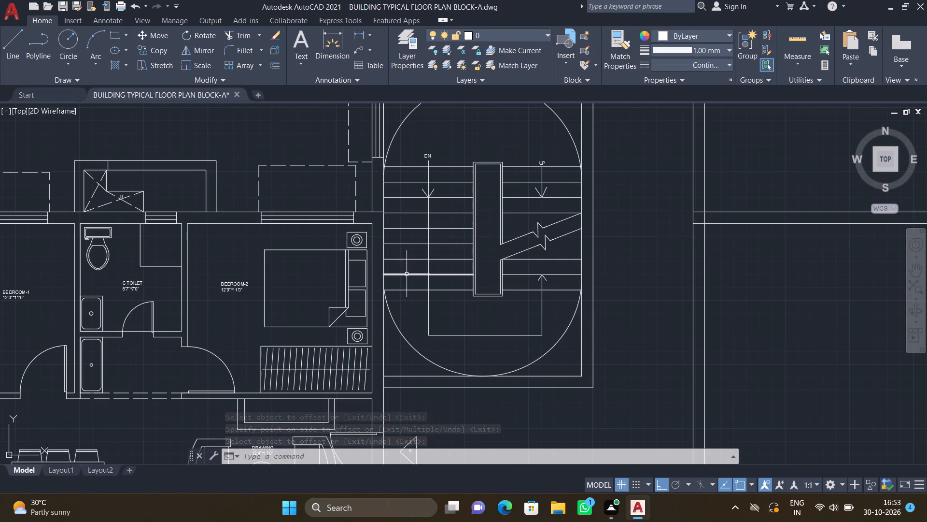
scroll(421, 275, "down", 2)
middle_click(541, 339)
scroll(588, 293, "up", 2)
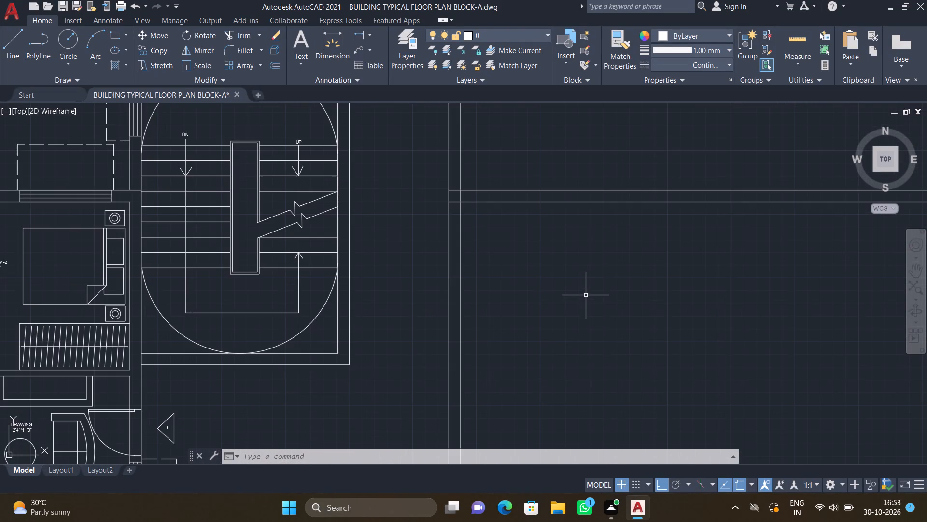
key("o")
key("Return")
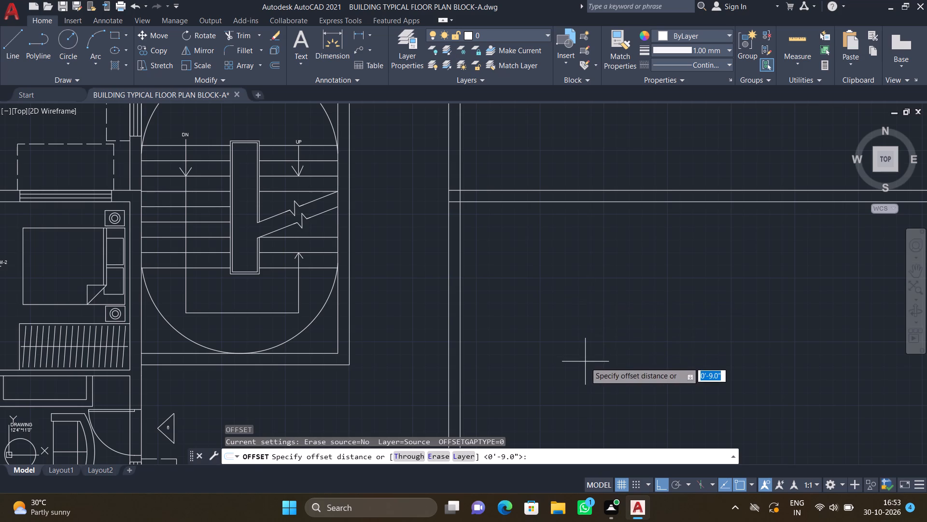
middle_click_drag(575, 359, 524, 323)
type("12'")
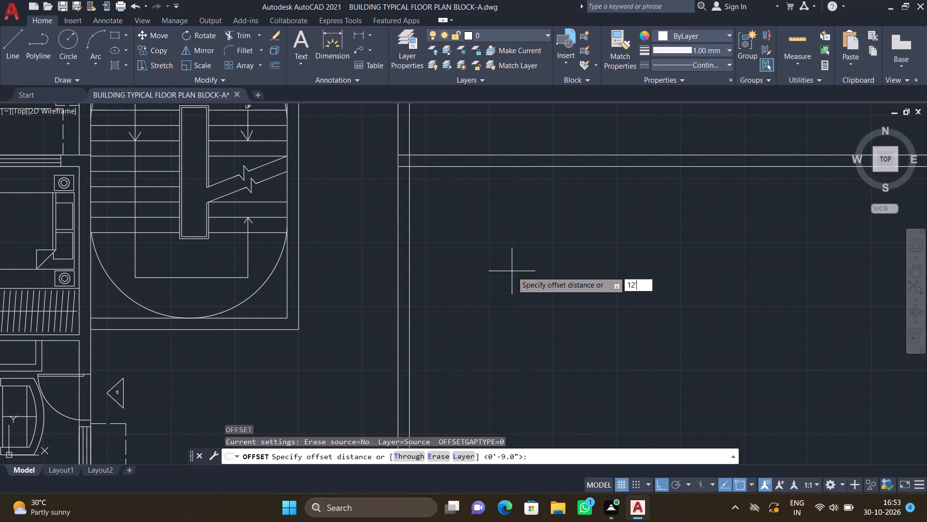
key("Return")
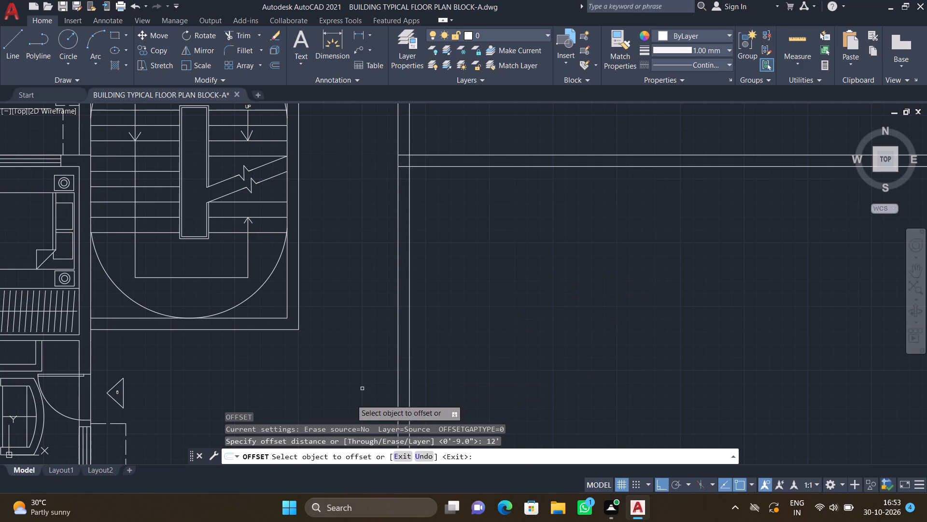
left_click(410, 299)
left_click(600, 276)
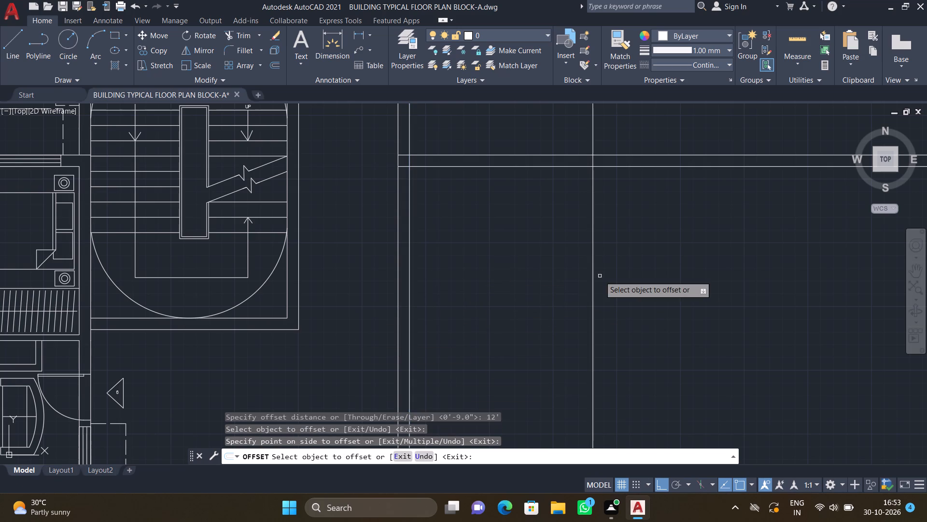
key("Return")
Trim the 12' offset line within the flat's top wall and erase its remaining part above that wall.
type("TR")
key("Return")
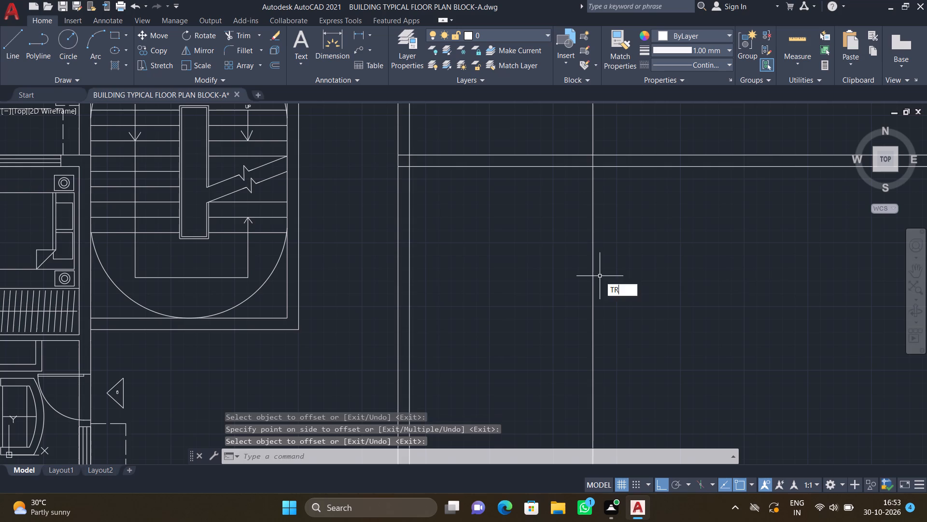
scroll(614, 245, "down", 2)
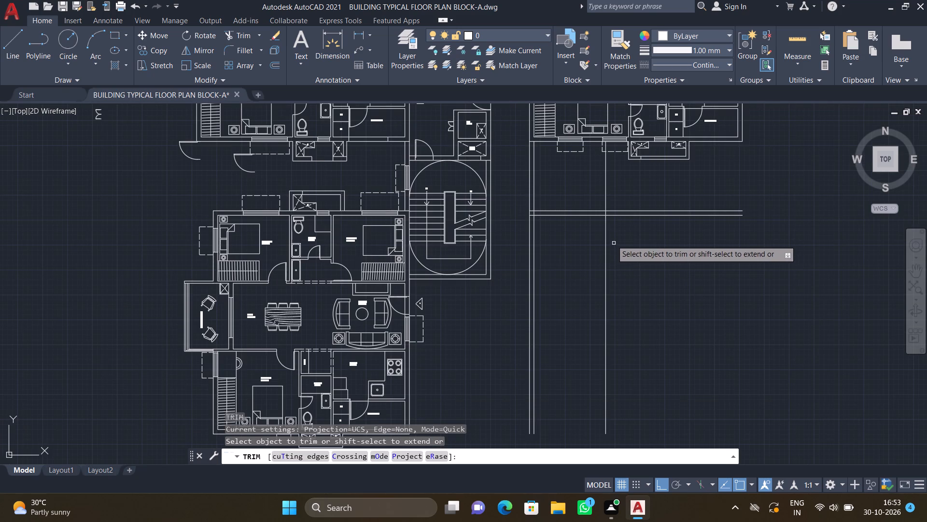
scroll(605, 207, "up", 2)
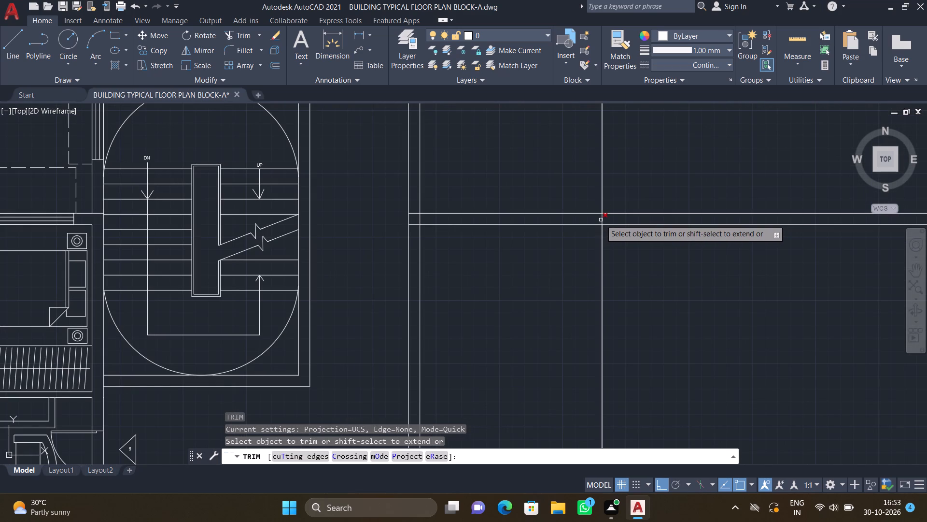
left_click(601, 219)
key("Return")
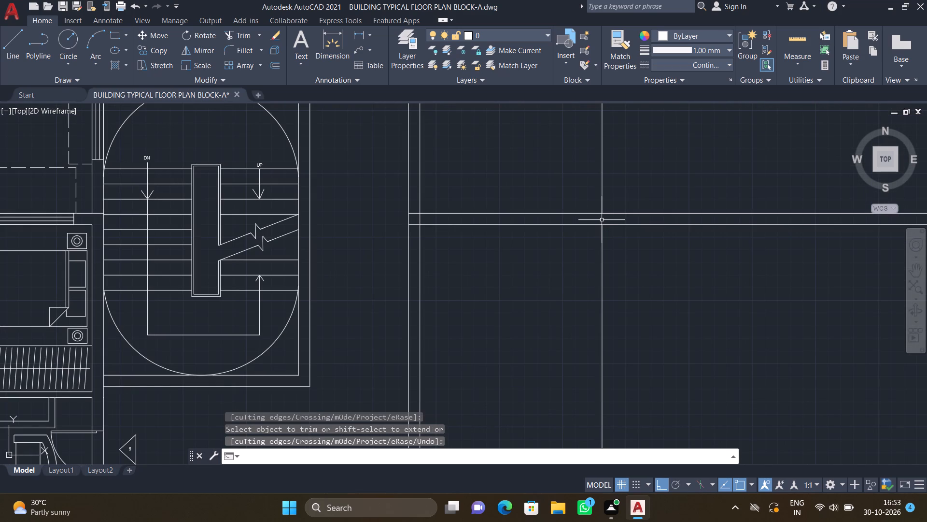
left_click(602, 171)
key("Delete")
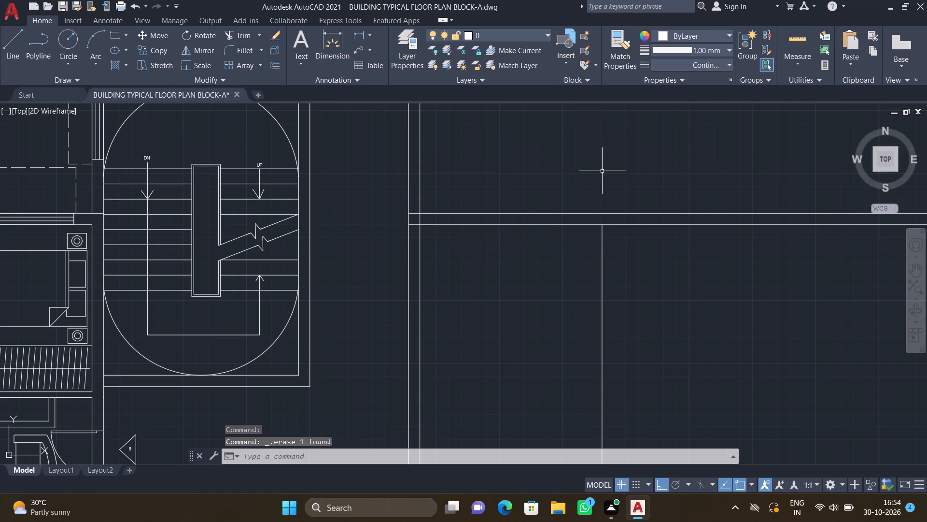
Offset the room's vertical partition line 4.5" to its right to form the partition's thickness.
scroll(604, 180, "down", 3)
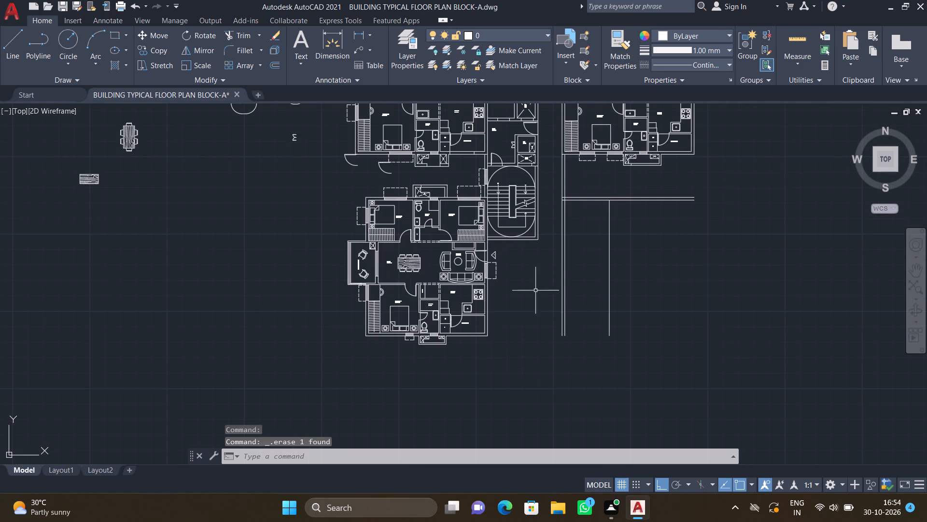
scroll(618, 212, "up", 3)
key("o")
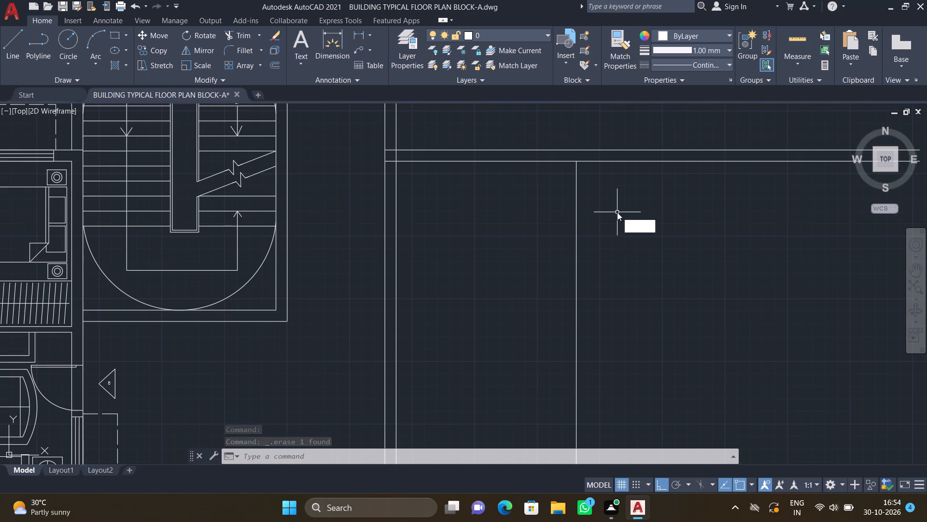
key("Return")
type("4.5\"")
key("Return")
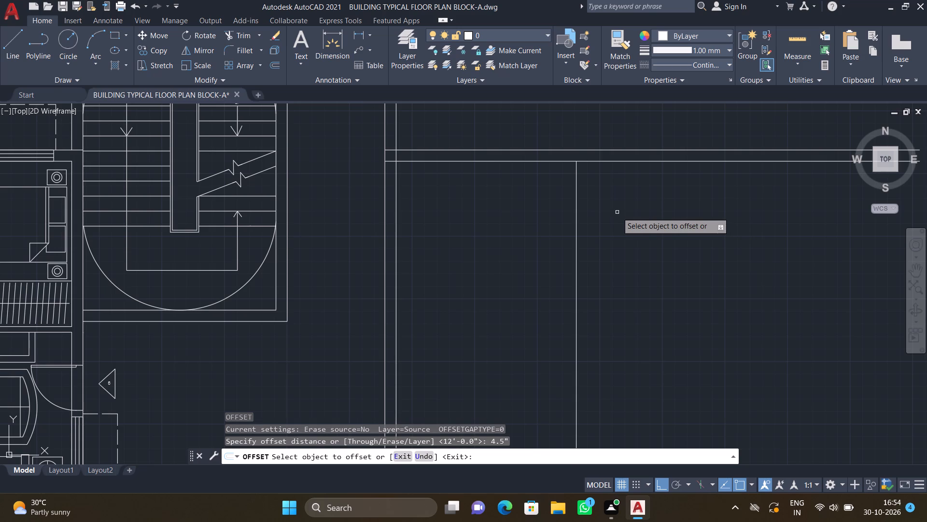
left_click(576, 236)
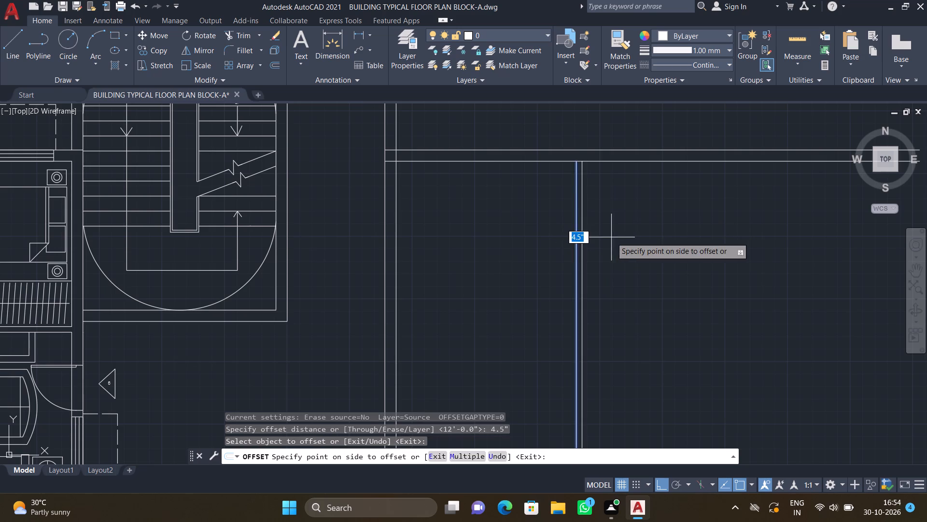
double_click(611, 237)
key("Return")
Offset the first partition's right-hand line 6'7" to the right for the second room's width in the lower right flat.
scroll(617, 243, "down", 2)
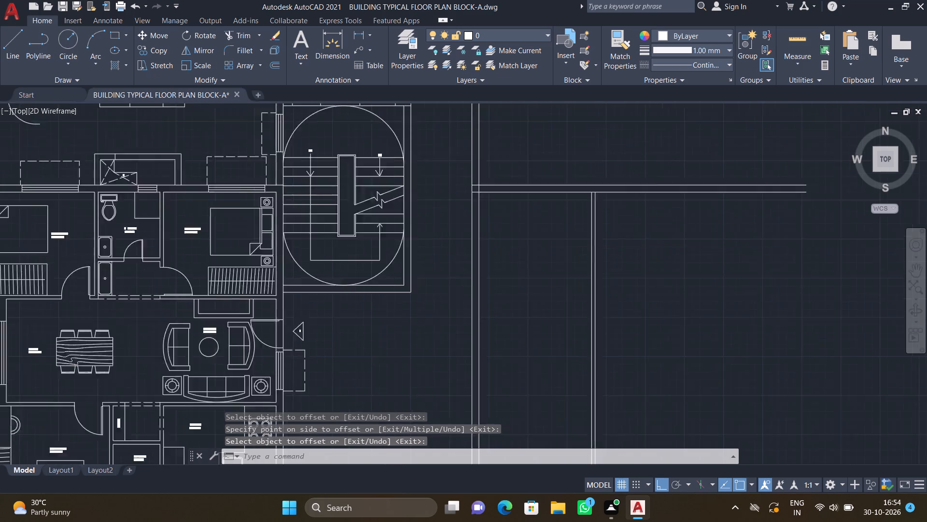
middle_click_drag(619, 274, 524, 261)
scroll(544, 230, "up", 2)
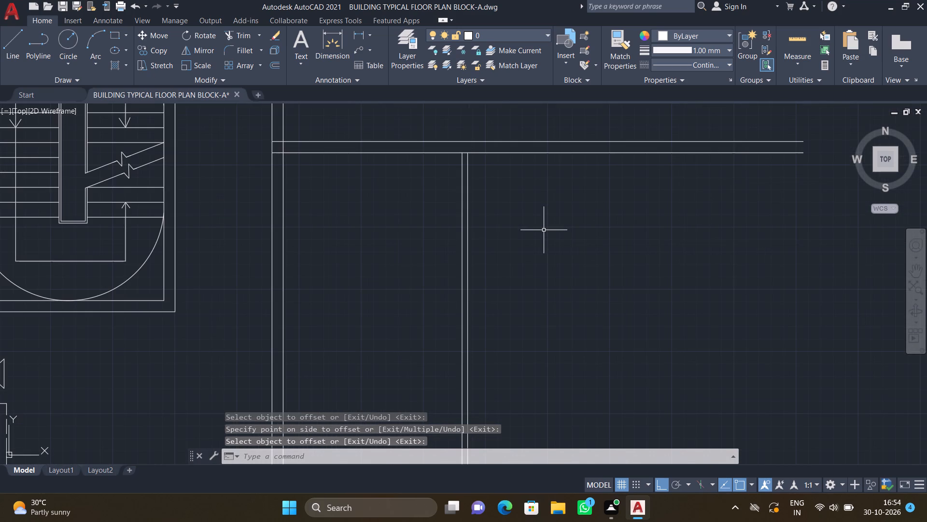
key("o")
key("Return")
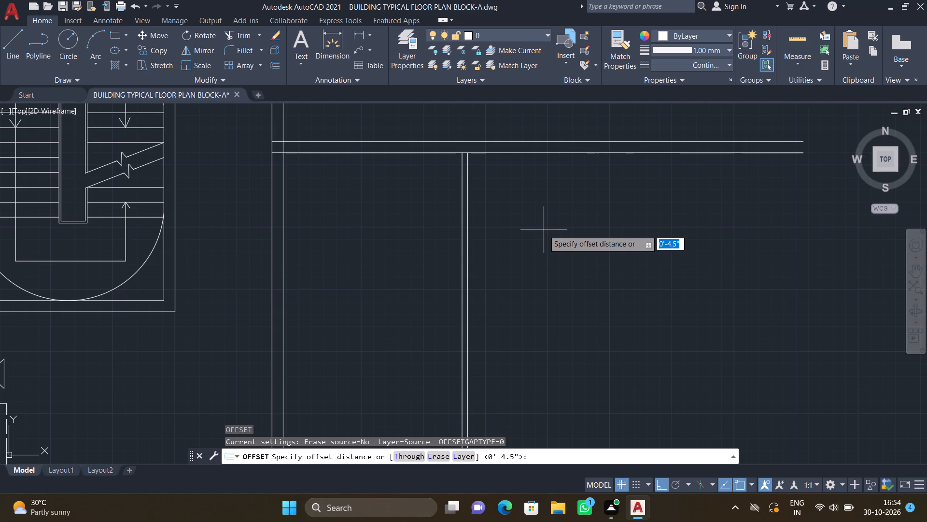
type("6'")
key("7")
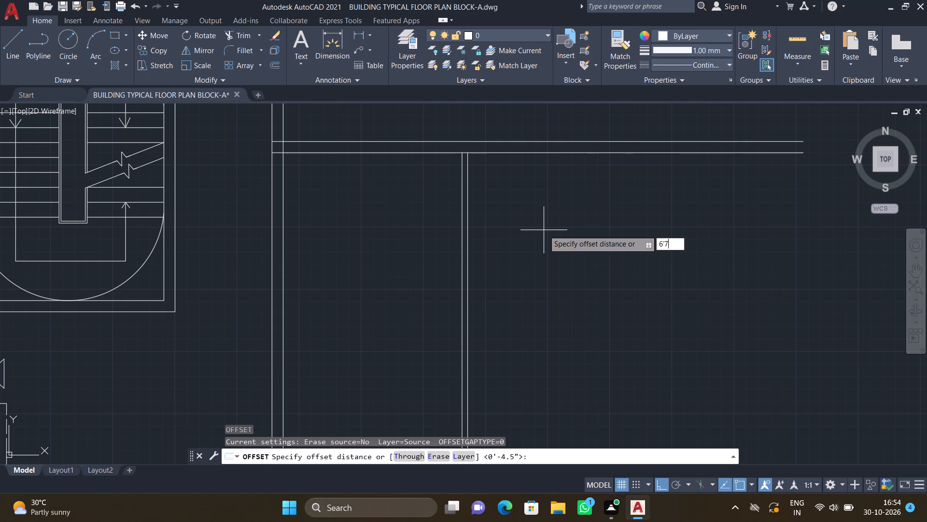
key("shift+quotedbl")
key("Return")
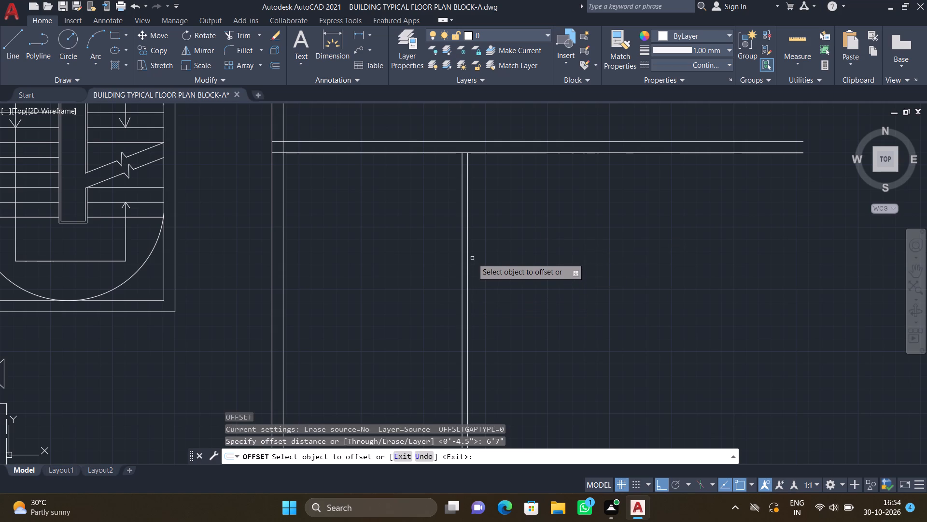
left_click(468, 246)
left_click(581, 252)
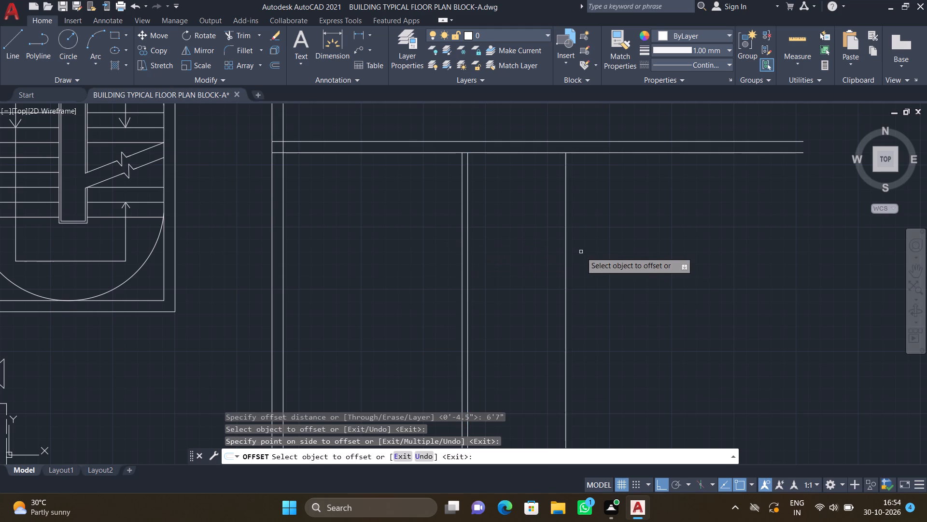
key("Return")
Offset the second partition's line 4.5" to its right to form the partition's thickness.
key("o")
key("Return")
type("4.5\"")
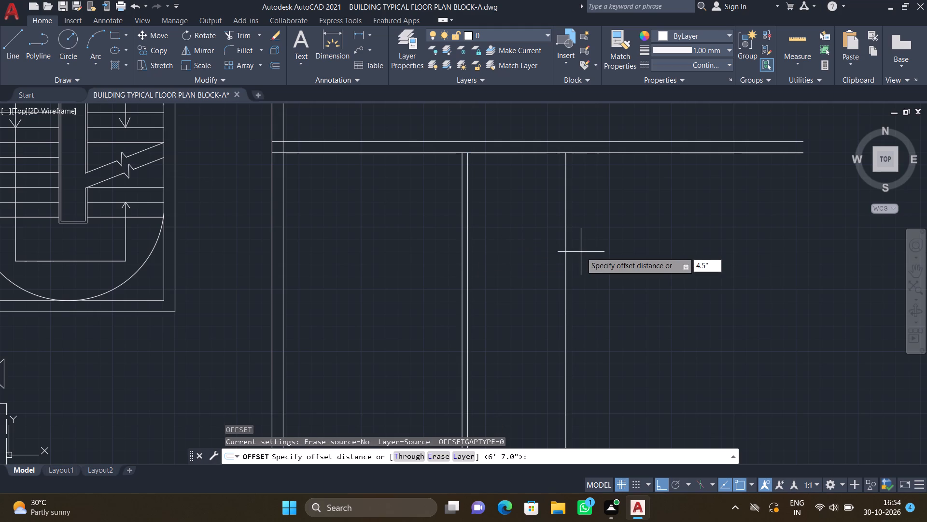
key("Return")
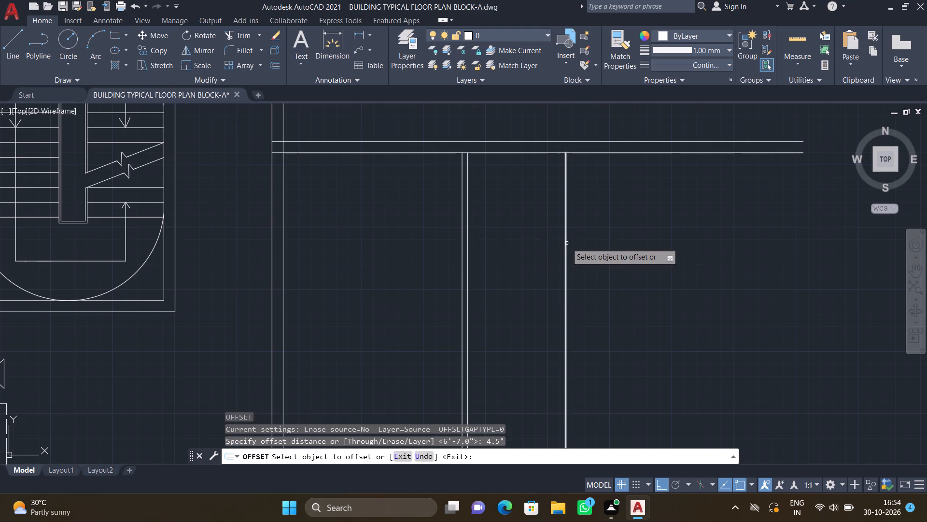
left_click(566, 243)
left_click(596, 240)
key("Return")
Offset the second partition's right-hand line 12' to the right for the third room's width.
key("o")
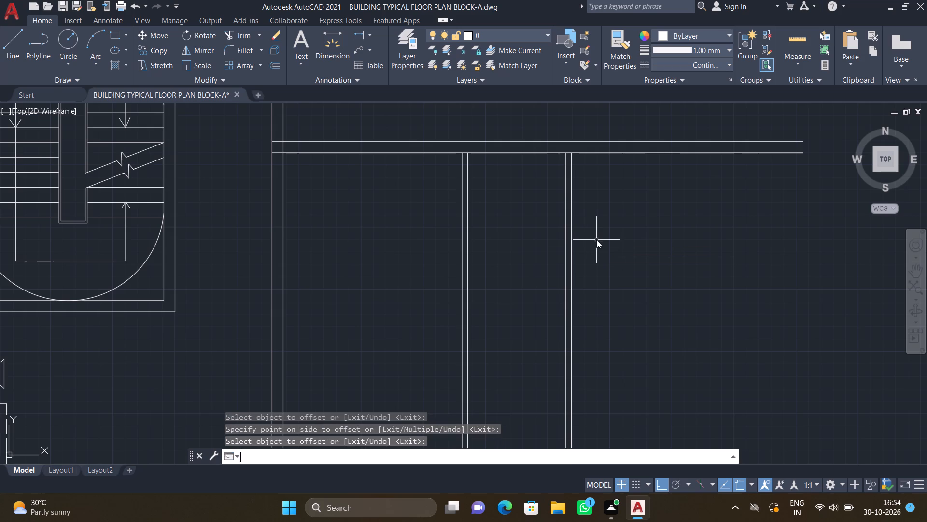
key("Return")
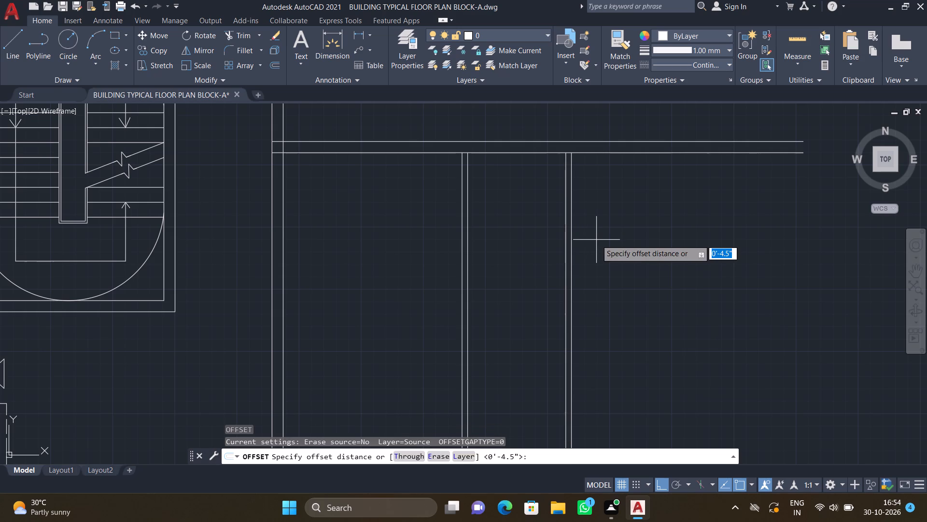
type("12'")
key("Return")
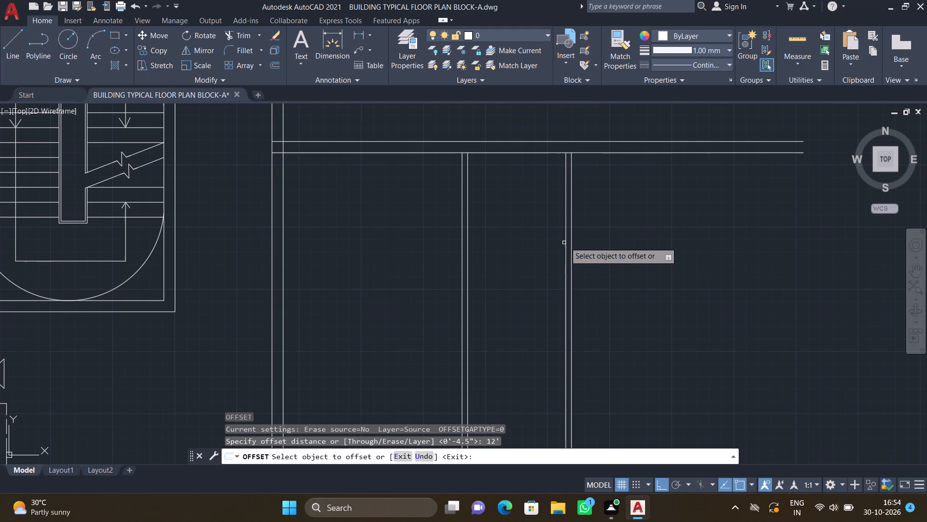
left_click(571, 241)
left_click(806, 227)
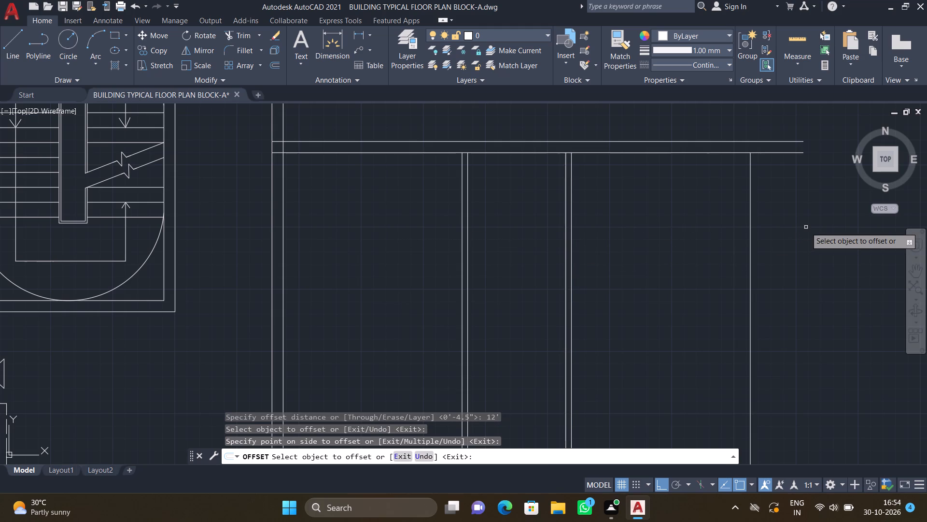
key("Return")
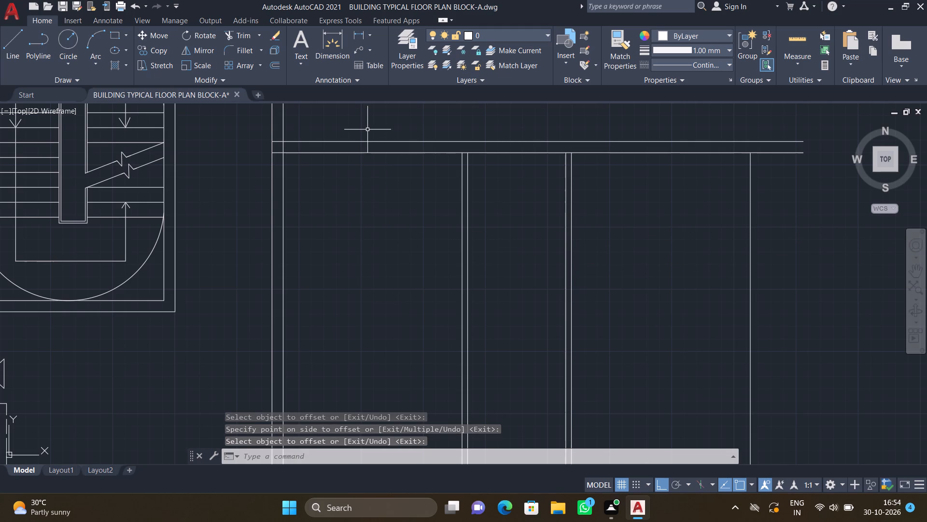
Measure the clear width between the two vertical partitions with a linear dimension, without placing it.
left_click(369, 31)
left_click(373, 55)
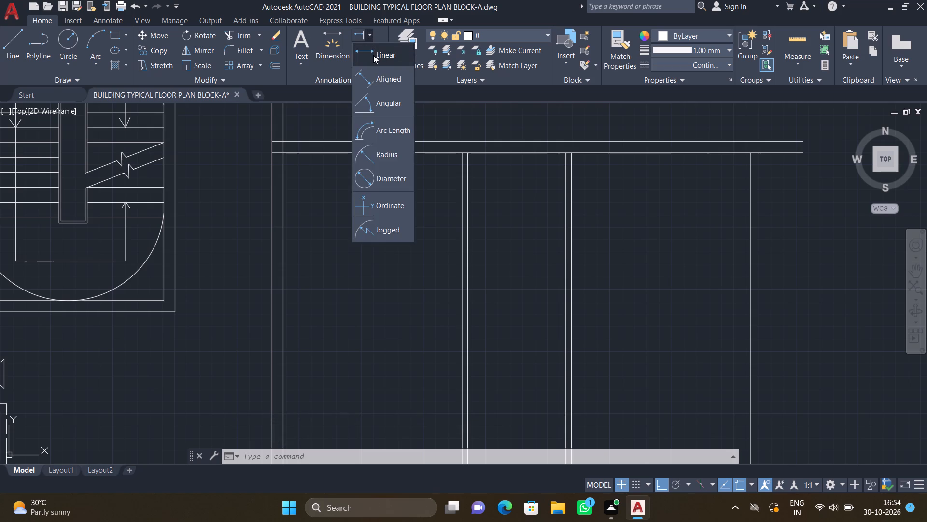
scroll(468, 241, "up", 1)
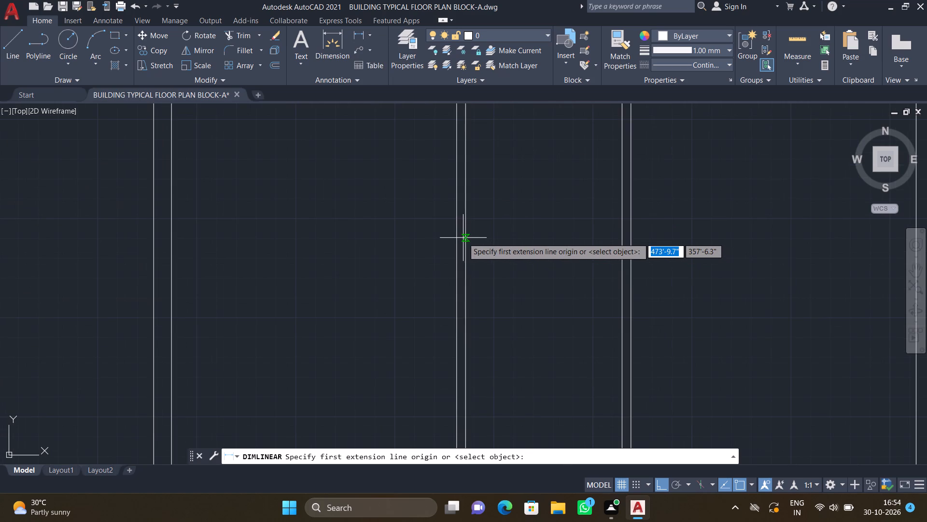
left_click(465, 238)
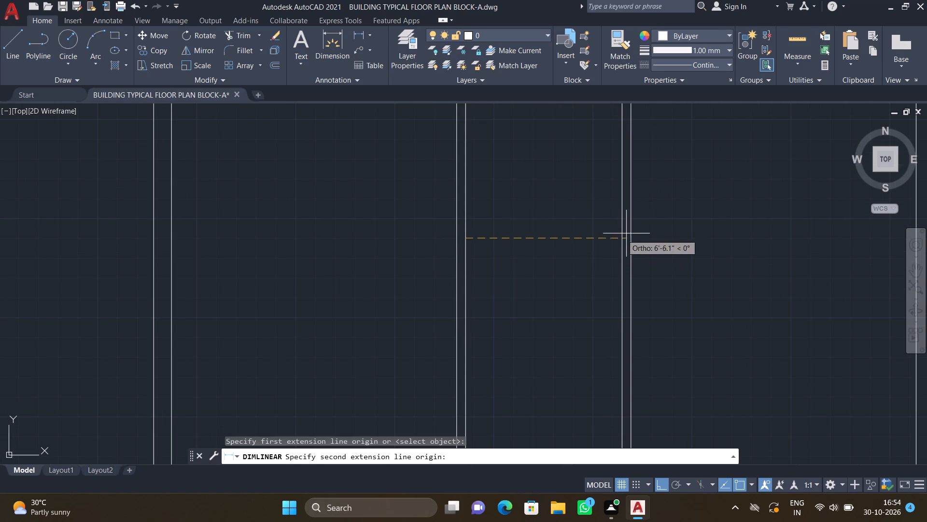
left_click(624, 237)
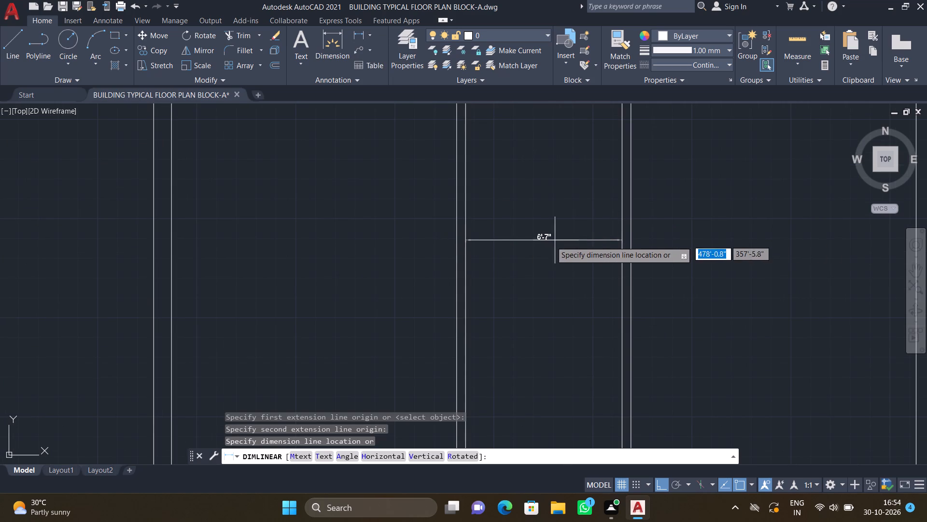
key("Escape")
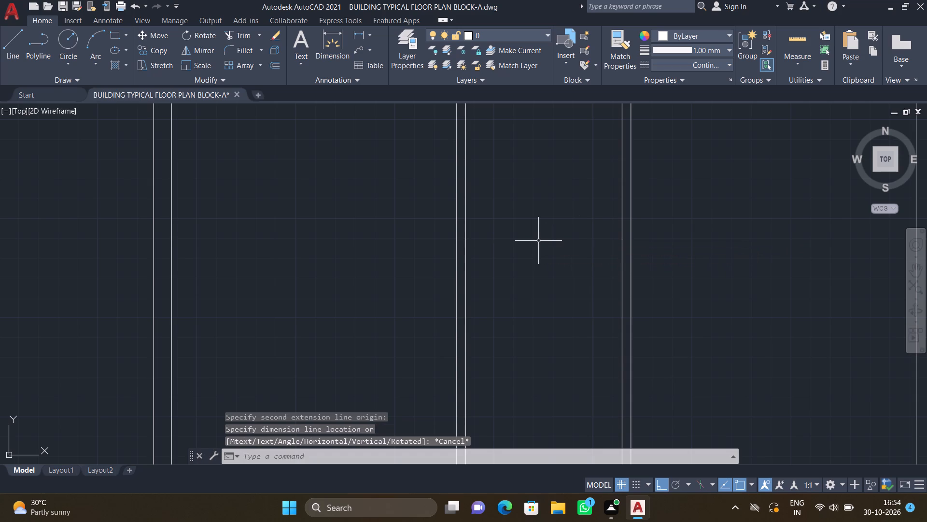
Offset the third room's far vertical line 9" outward to form the flat's outer side wall.
scroll(527, 219, "down", 2)
middle_click_drag(651, 217, 476, 210)
scroll(534, 195, "up", 2)
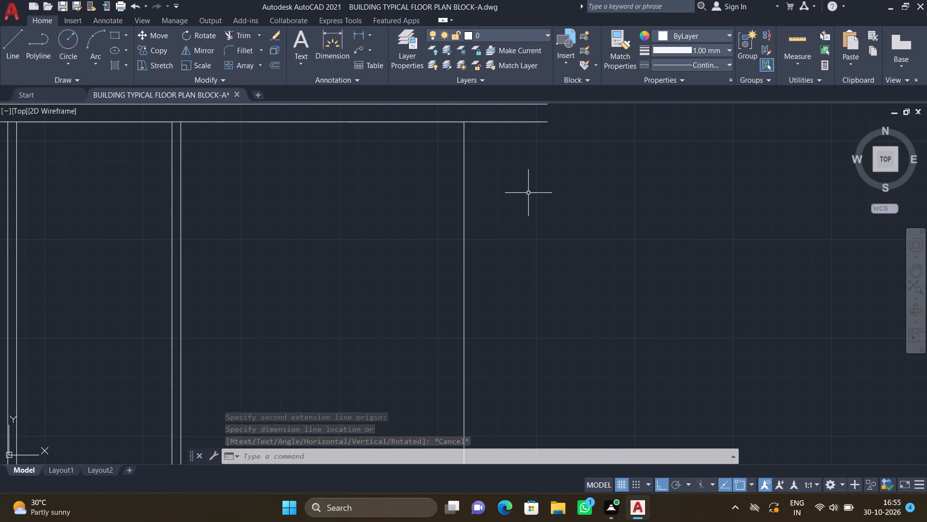
key("o")
key("Return")
key("9")
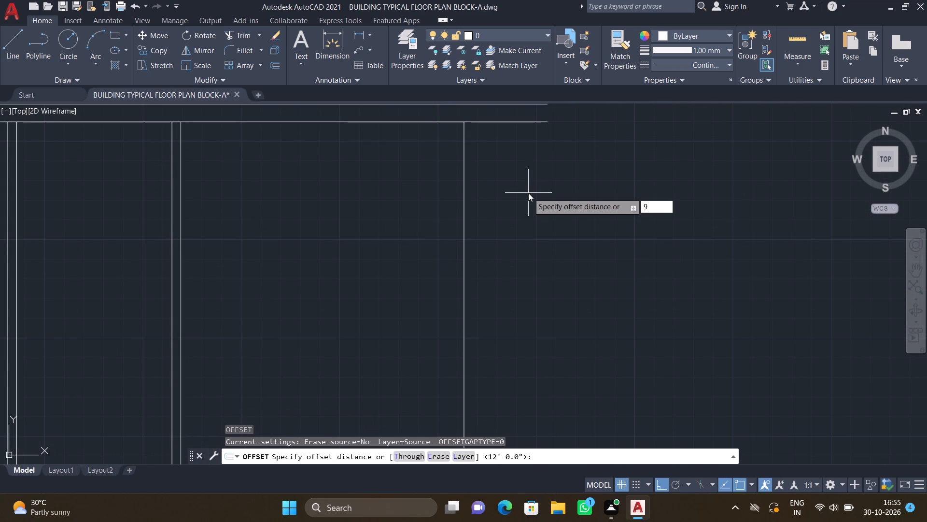
key("shift+quotedbl")
key("Return")
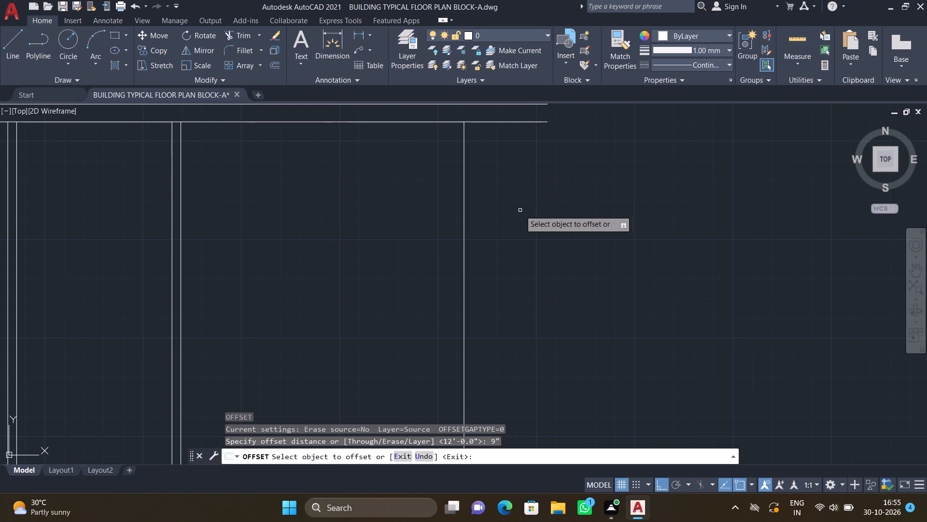
scroll(510, 223, "down", 2)
left_click_drag(493, 219, 501, 219)
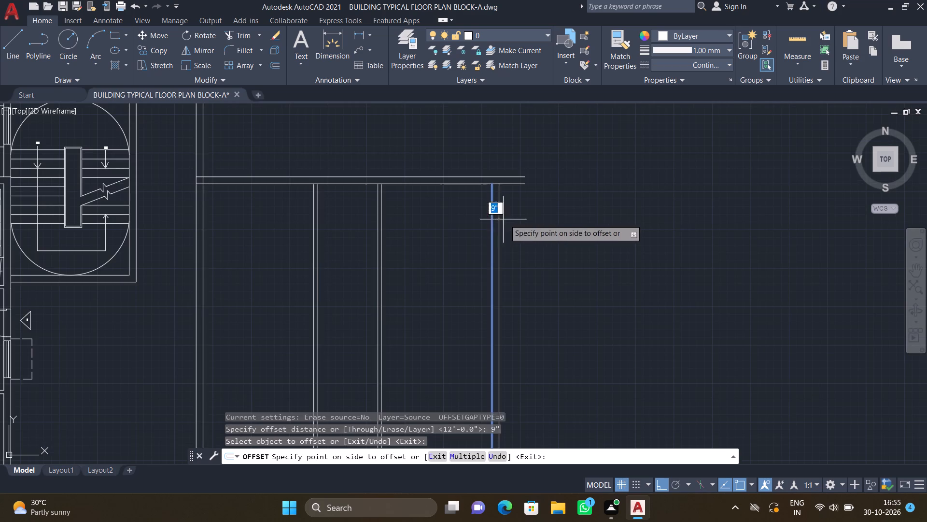
left_click(536, 223)
key("Return")
Extend both lines of the 9" outer side wall up to the outer line of the top wall.
type("EX")
key("Return")
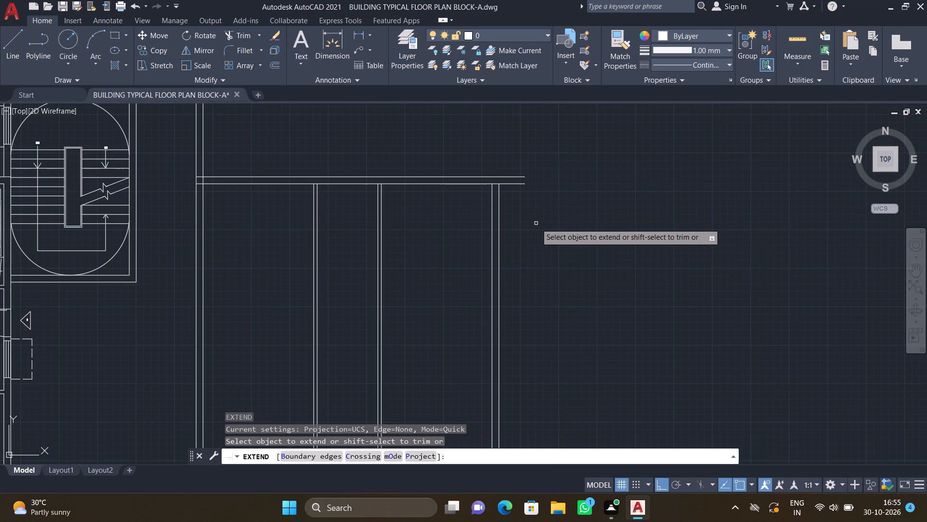
left_click(491, 217)
left_click(500, 216)
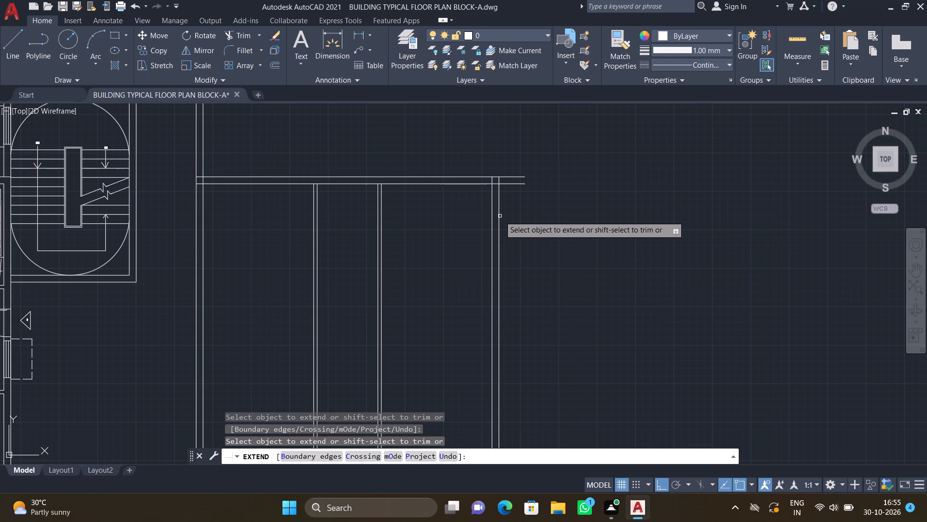
key("Return")
Trim the two top wall lines that overrun the flat's outer side wall at the corner.
type("TR")
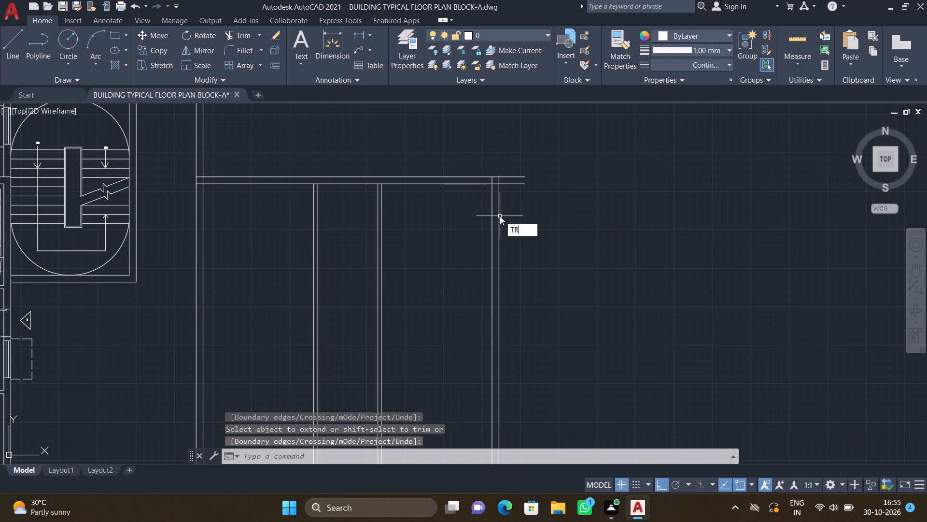
key("Return")
scroll(504, 175, "up", 2)
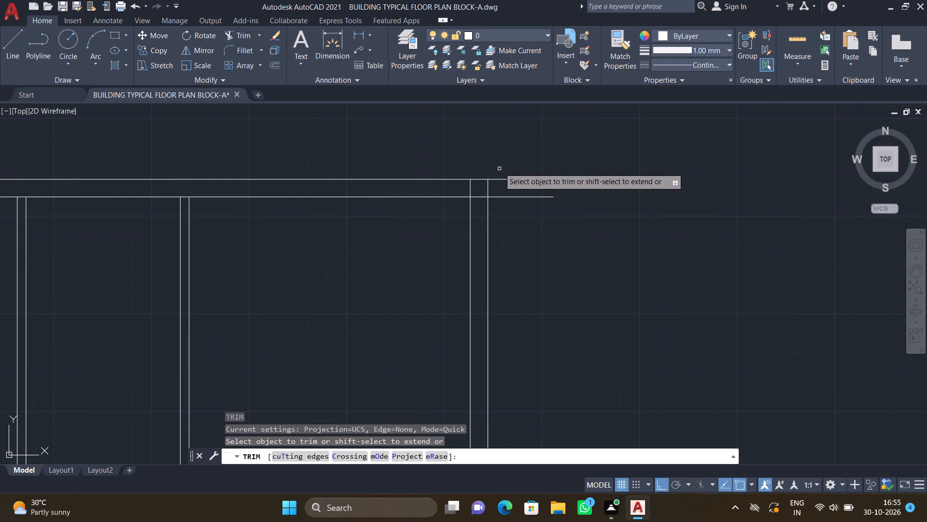
left_click_drag(498, 168, 516, 209)
key("Return")
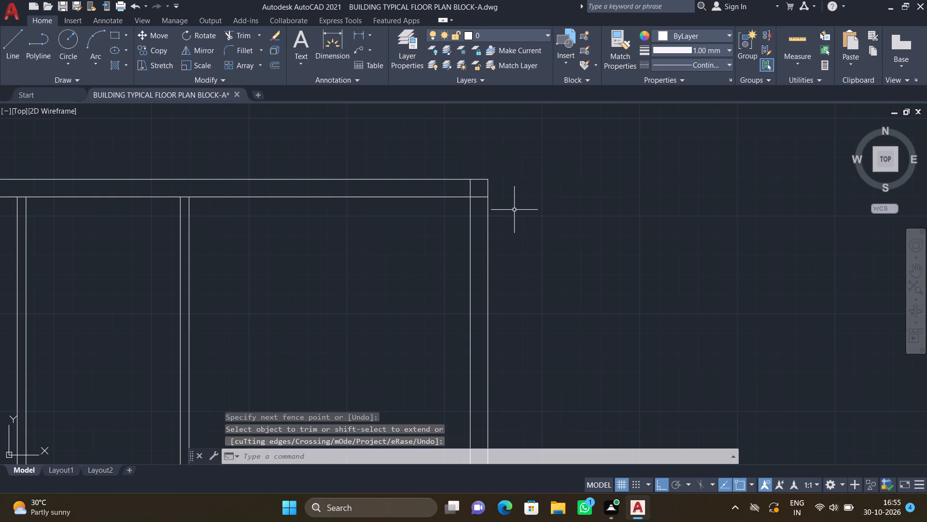
Trim the wall lines crossing the door opening above the staircase, near the press shaft.
scroll(468, 222, "down", 2)
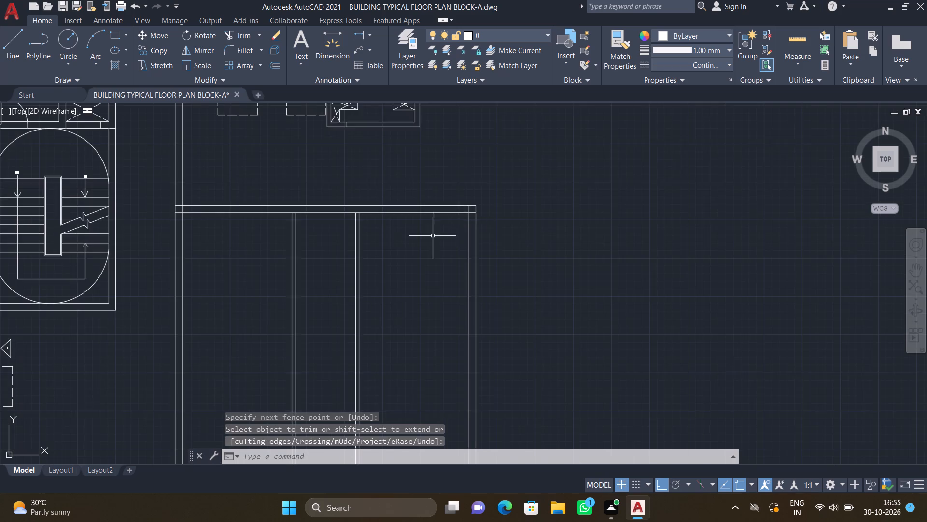
scroll(433, 236, "down", 2)
scroll(475, 244, "down", 1)
middle_click_drag(425, 280, 546, 231)
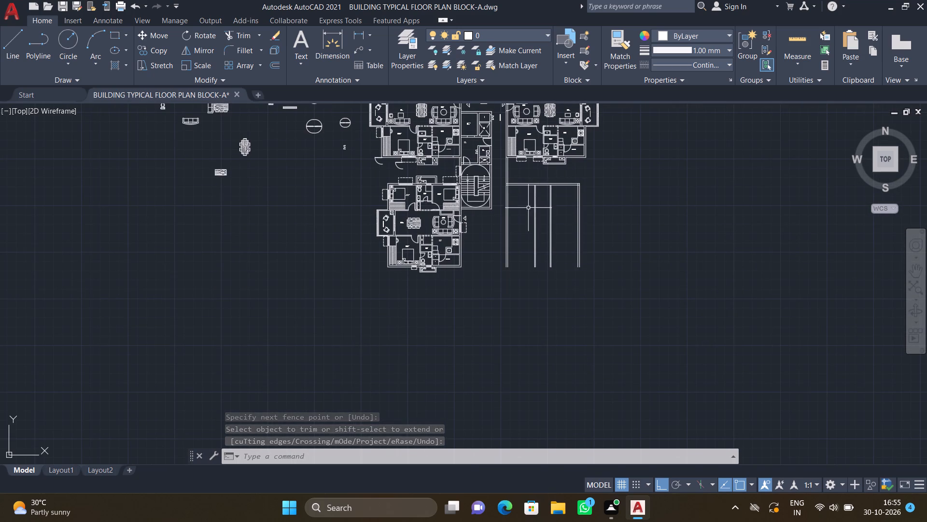
scroll(510, 204, "up", 2)
middle_click_drag(516, 202, 462, 246)
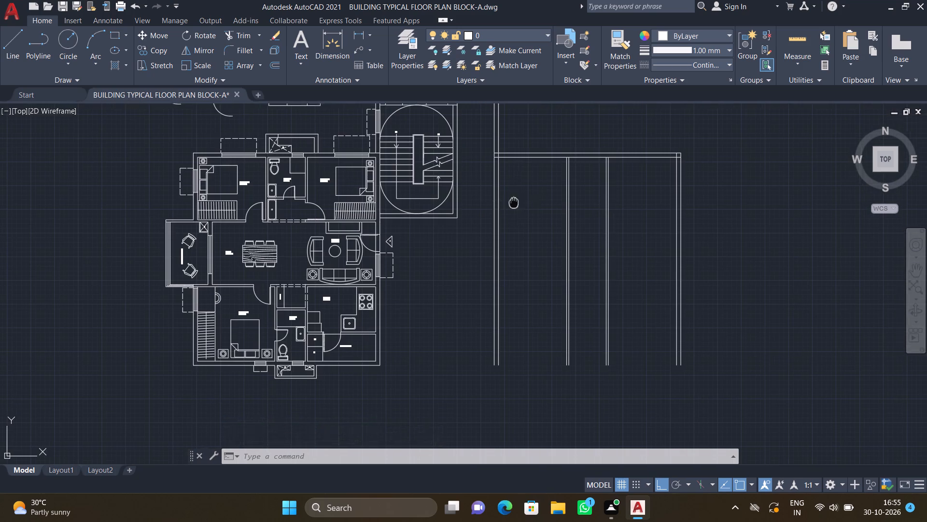
middle_click_drag(462, 246, 430, 269)
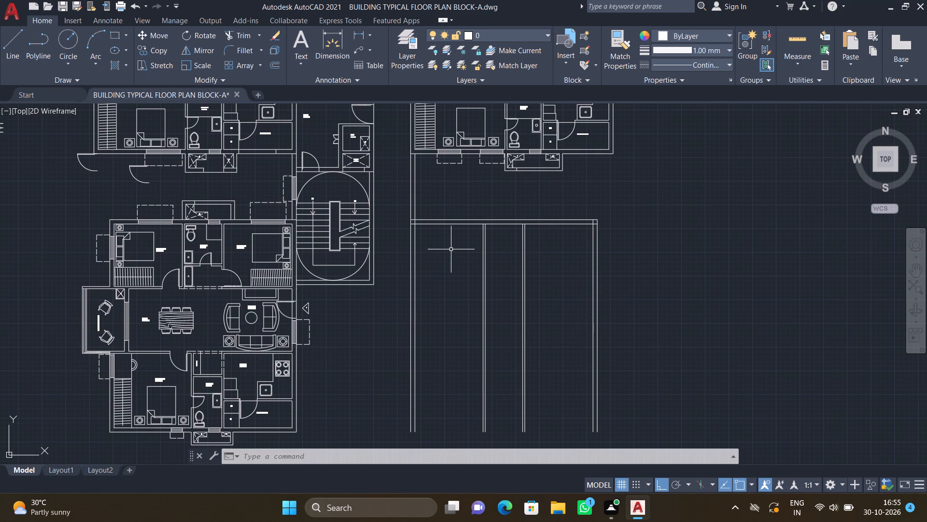
type("TR")
key("Return")
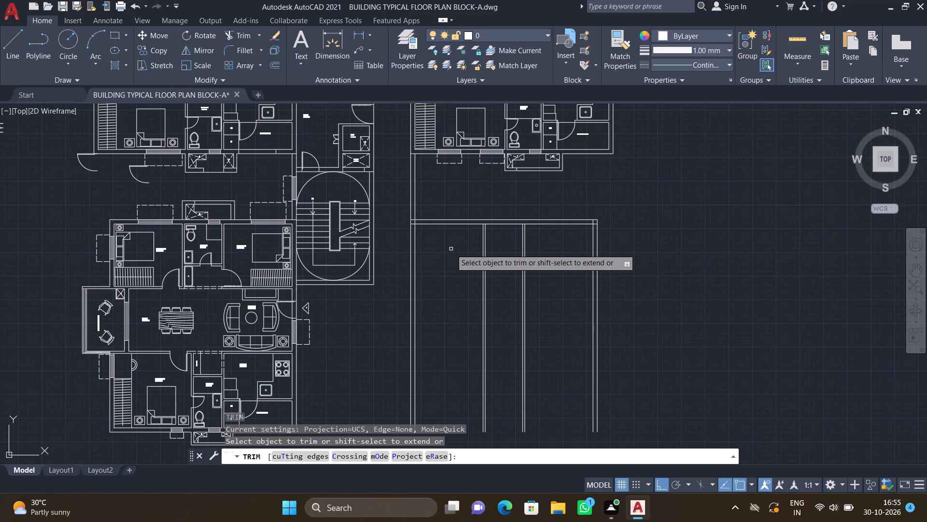
scroll(304, 166, "up", 2)
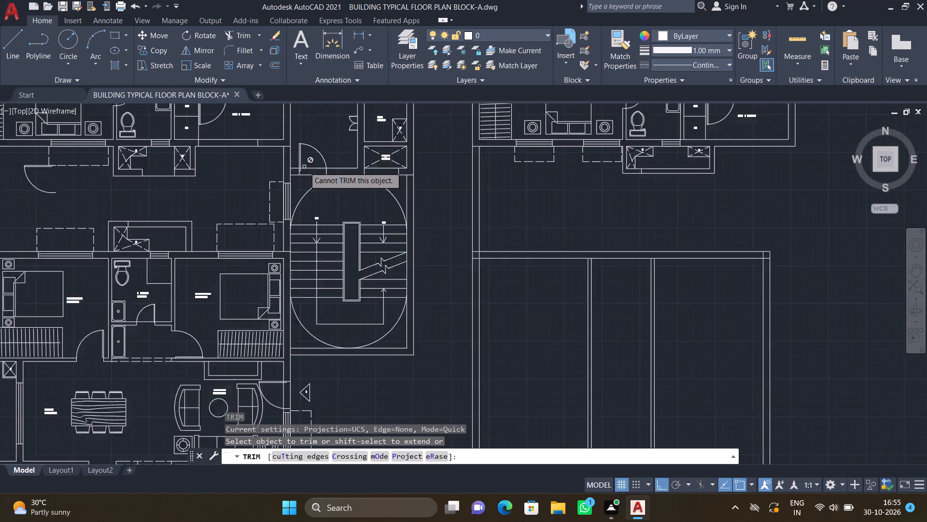
scroll(306, 171, "up", 2)
left_click_drag(306, 158, 310, 204)
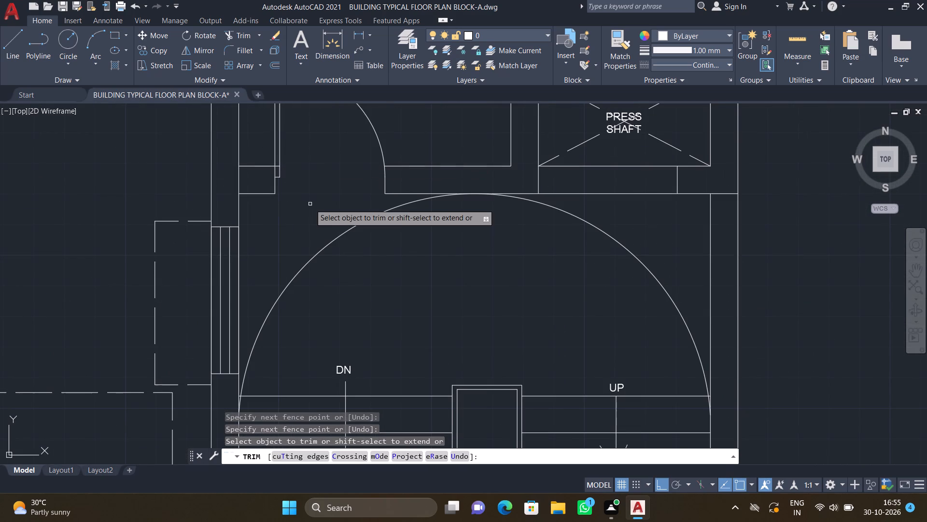
Offset the inner line of the lower right flat's top wall 11' down into the rooms.
key("Return")
scroll(403, 200, "down", 3)
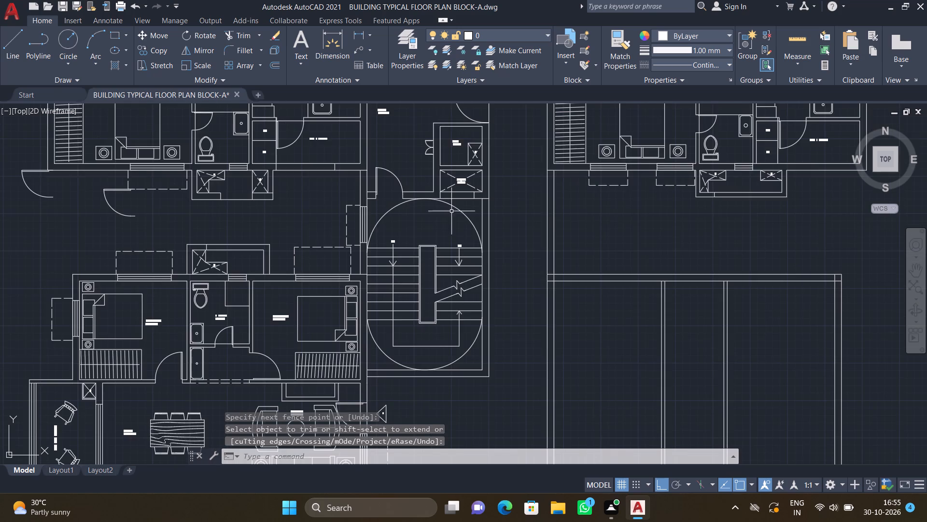
middle_click_drag(464, 244, 288, 199)
scroll(306, 202, "down", 1)
scroll(370, 245, "down", 1)
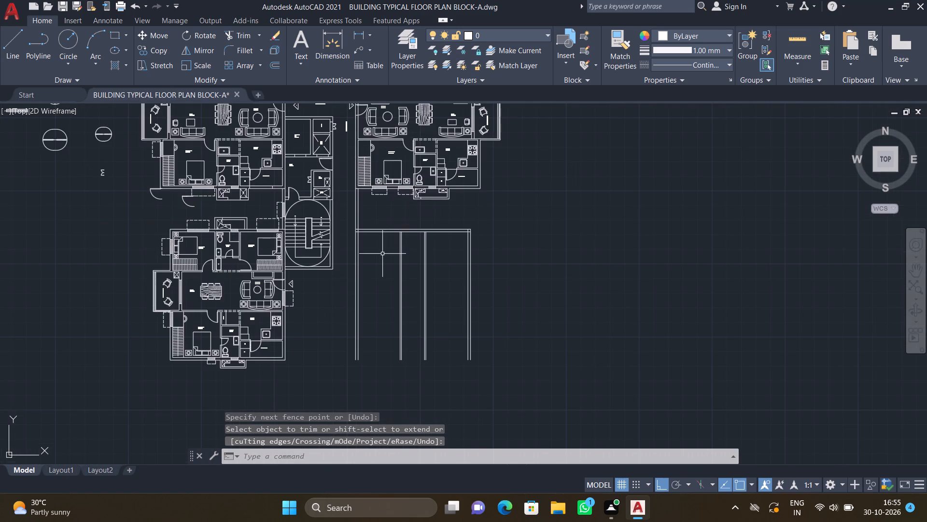
scroll(382, 254, "up", 3)
key("o")
key("Return")
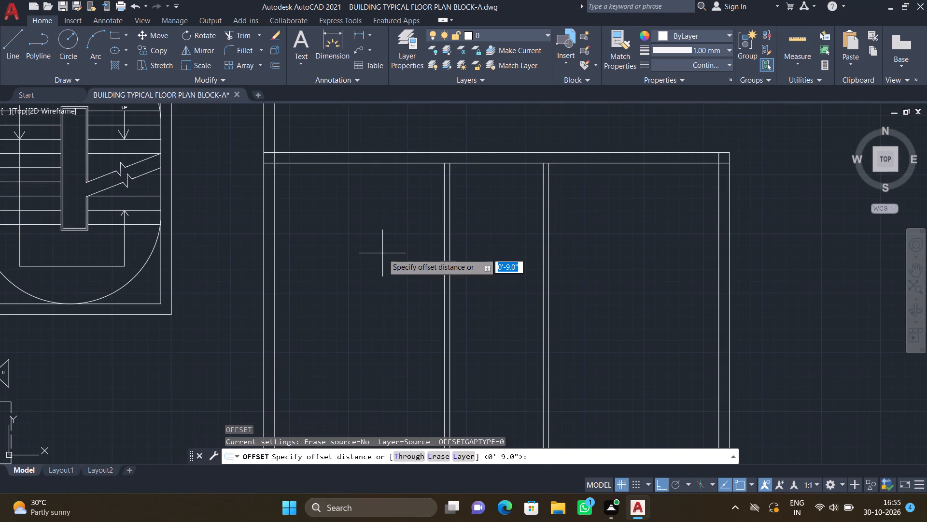
type("11'")
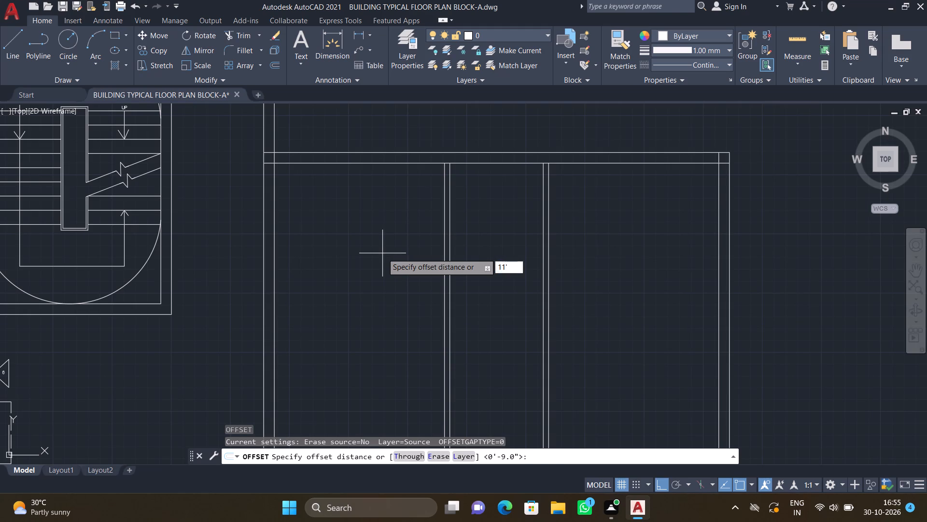
key("Return")
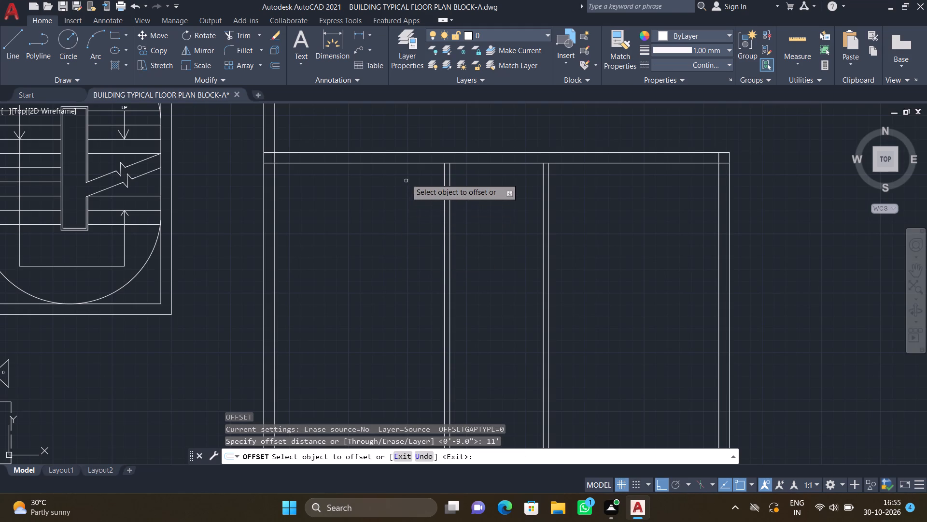
left_click(405, 161)
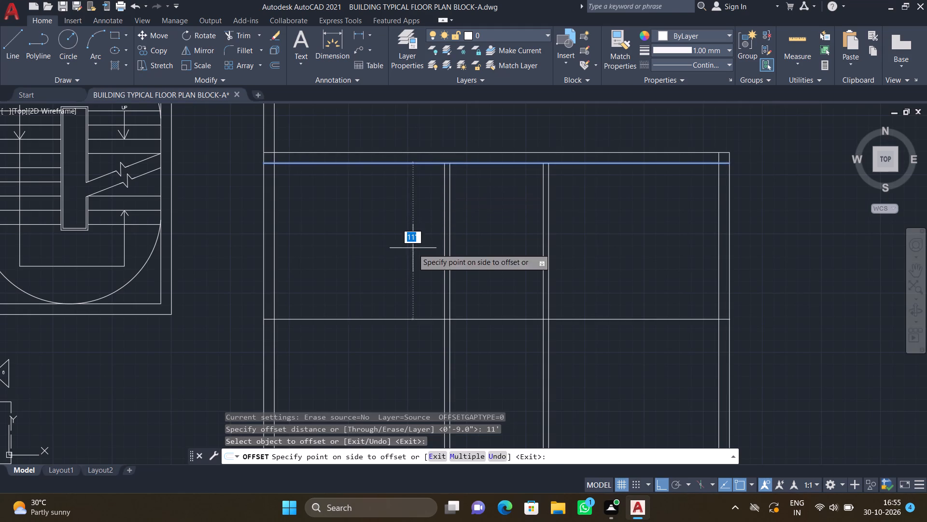
left_click(413, 250)
key("Return")
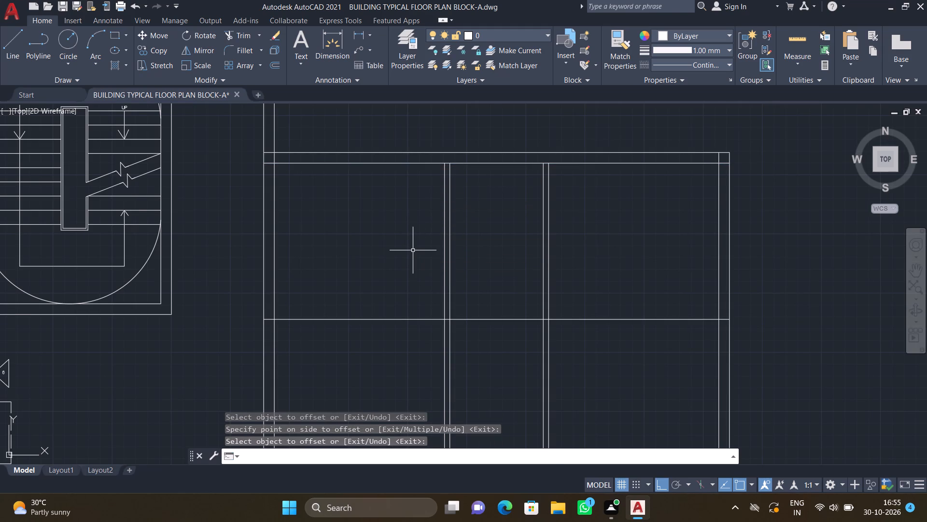
Offset the new horizontal room line 4.5" downward to form the partition below the upper rooms.
scroll(405, 270, "down", 2)
middle_click_drag(430, 187, 432, 174)
middle_click_drag(403, 306, 400, 249)
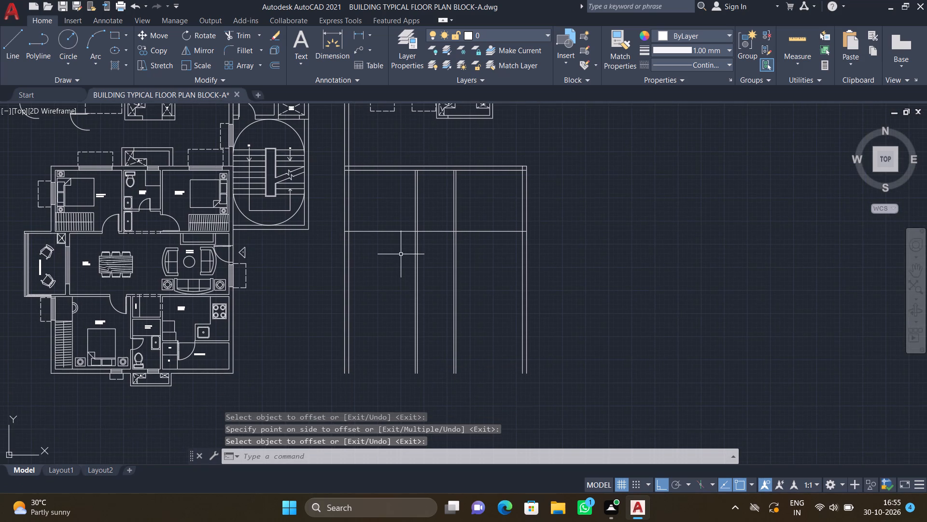
scroll(401, 255, "up", 2)
key("o")
key("Return")
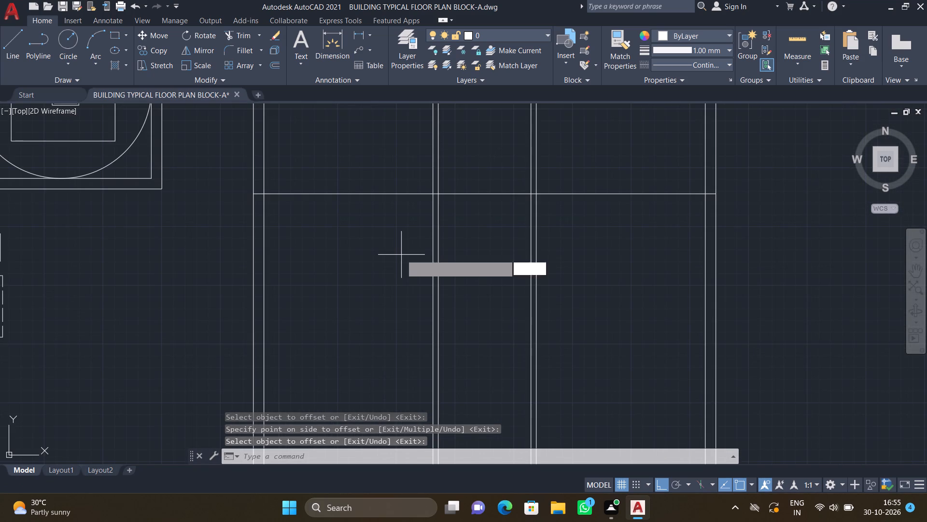
key("1")
key("BackSpace")
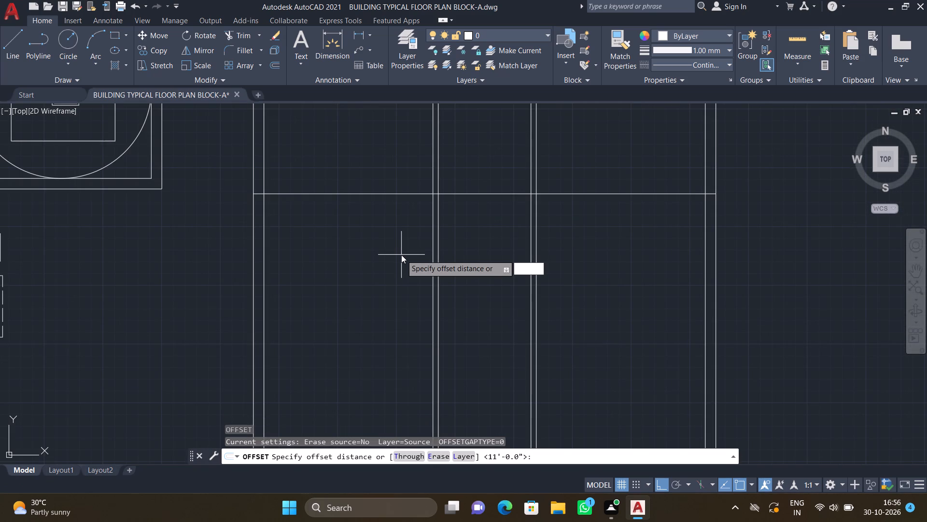
type("4.5\"")
key("Return")
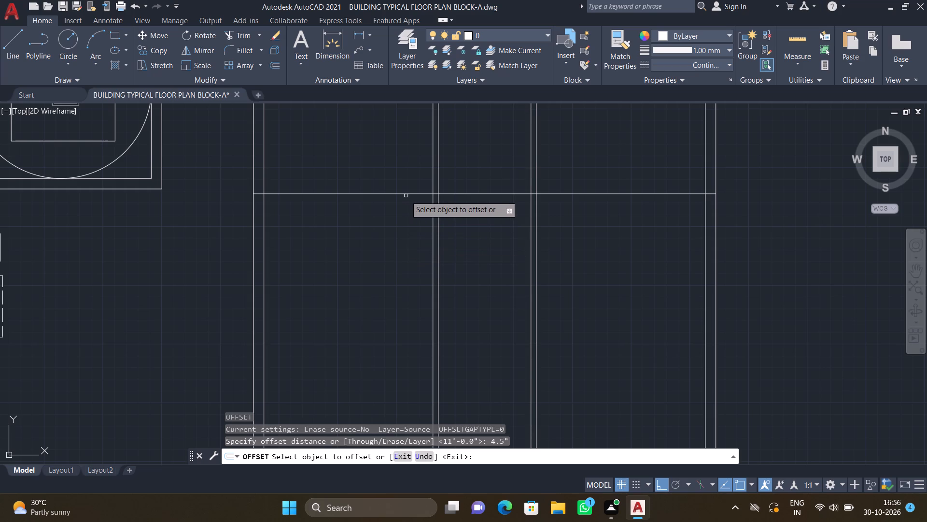
left_click(406, 195)
left_click(406, 221)
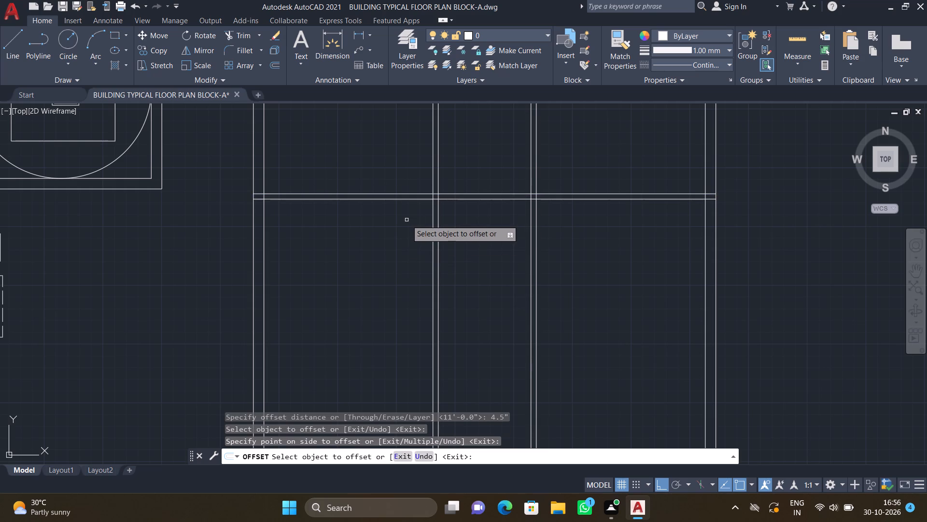
key("Return")
Trim both lines of the horizontal partition where they cross the narrow middle bay between the two vertical partitions.
scroll(420, 244, "down", 1)
middle_click_drag(421, 249, 498, 189)
scroll(431, 239, "down", 1)
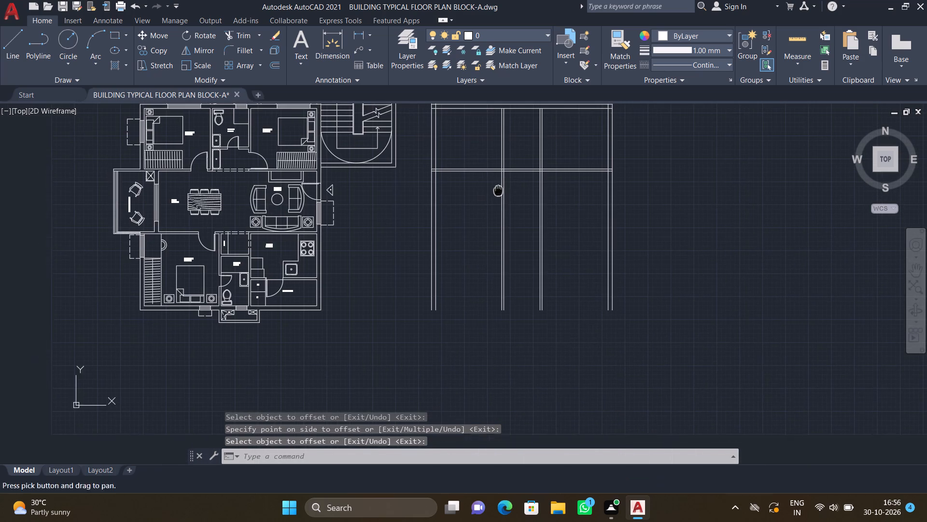
scroll(523, 177, "up", 2)
type("TR")
key("Return")
scroll(521, 175, "down", 1)
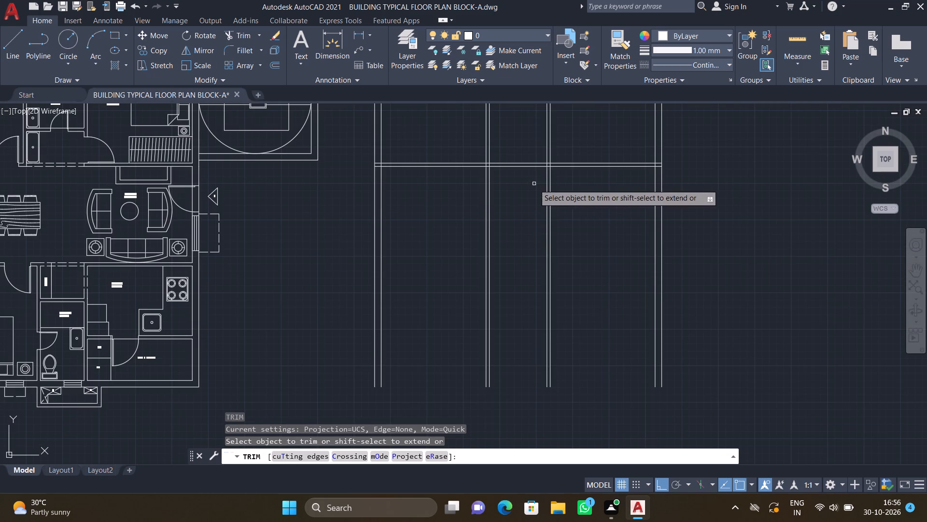
middle_click(455, 243)
middle_click_drag(461, 252, 418, 289)
scroll(471, 212, "up", 2)
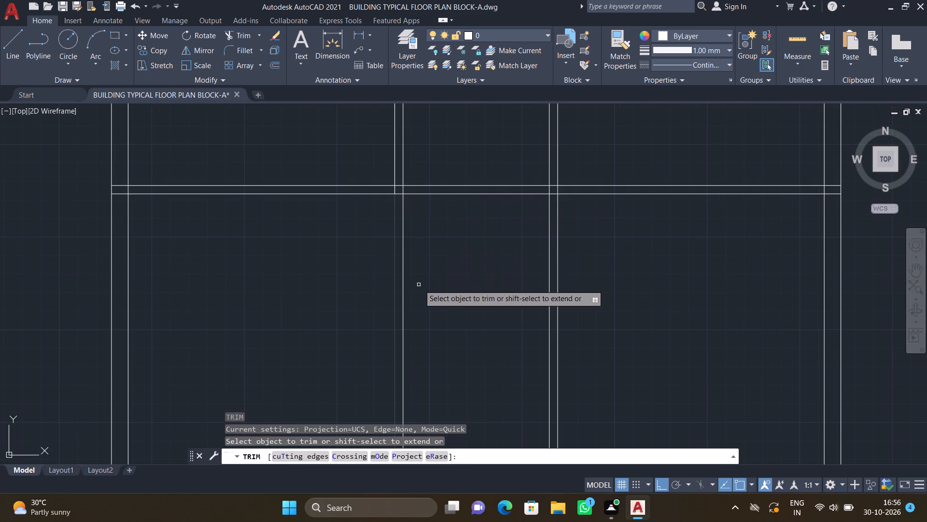
middle_click_drag(403, 314, 398, 317)
scroll(478, 236, "down", 1)
left_click_drag(467, 191, 467, 192)
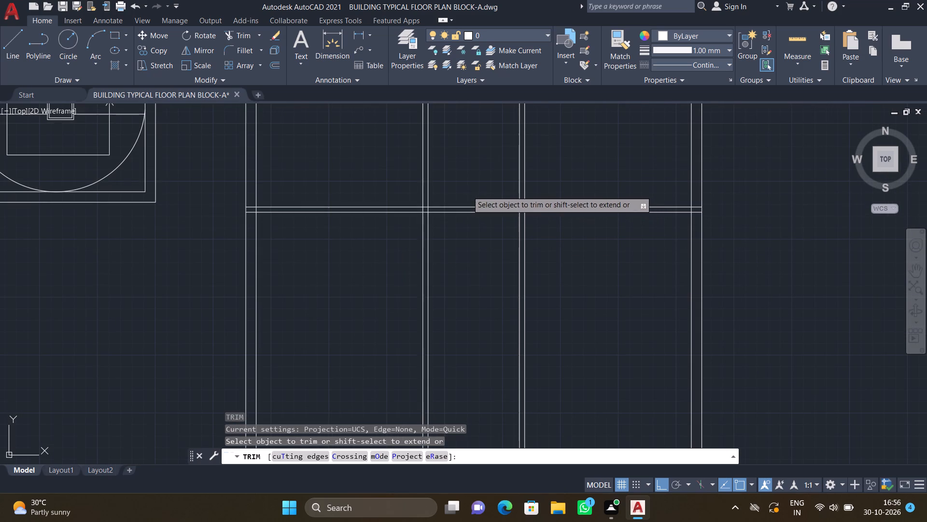
left_click_drag(467, 192, 468, 232)
key("Return")
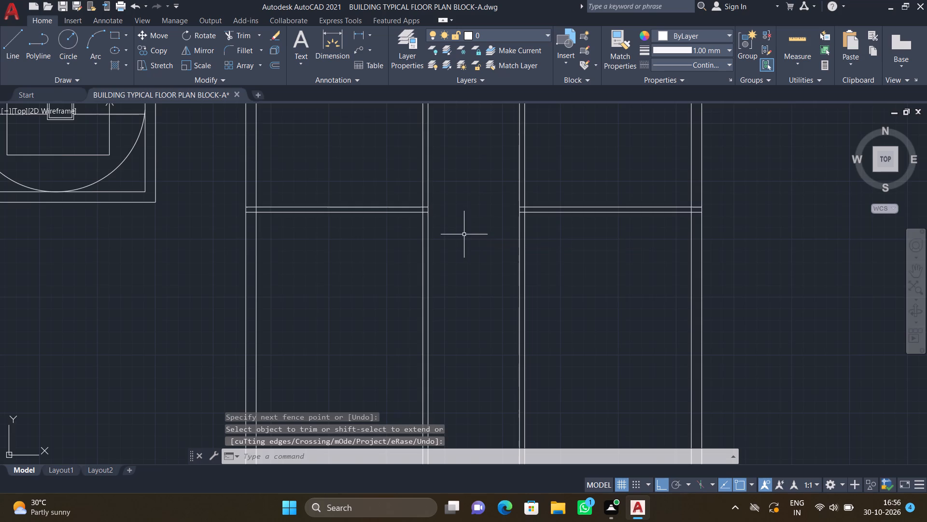
Offset the inner line of the flat's top wall 7' down to set the depth of the narrow middle room.
scroll(469, 219, "down", 2)
middle_click_drag(475, 226, 475, 230)
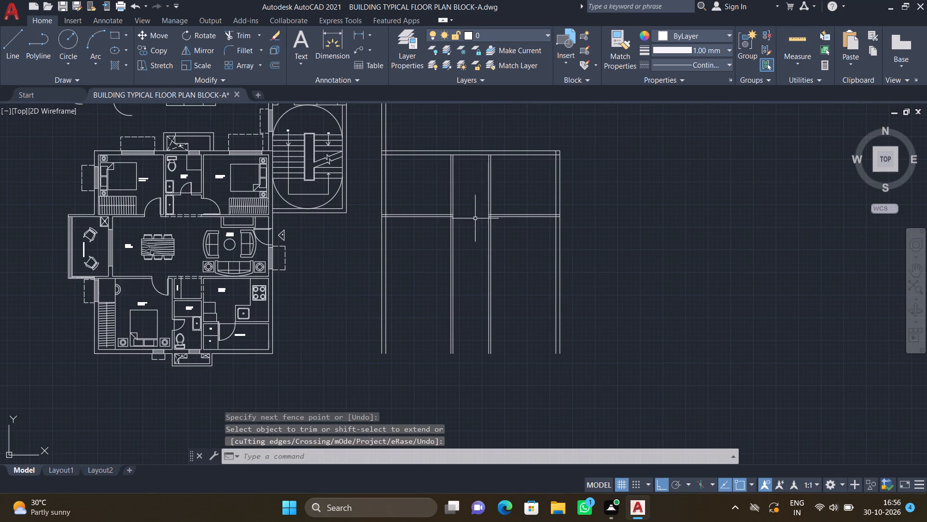
middle_click_drag(475, 230, 474, 270)
scroll(471, 214, "up", 2)
key("o")
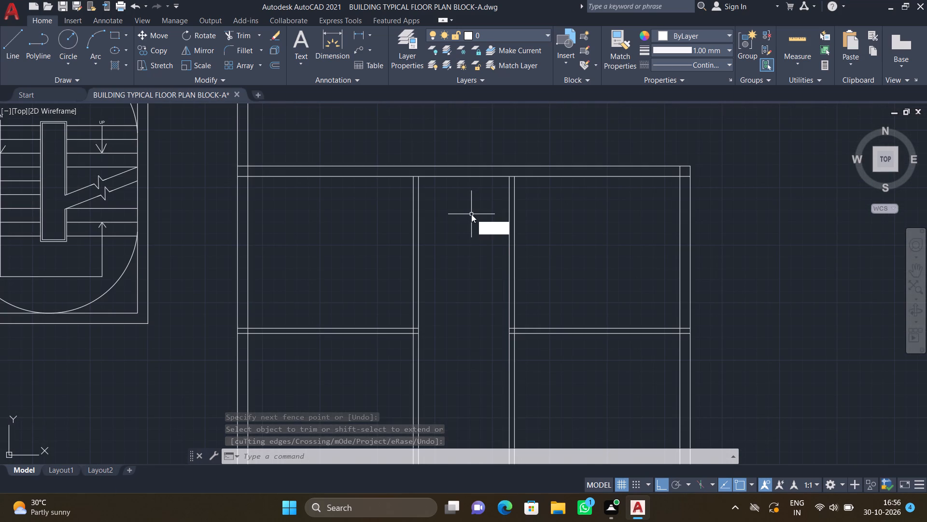
key("Return")
type("7'")
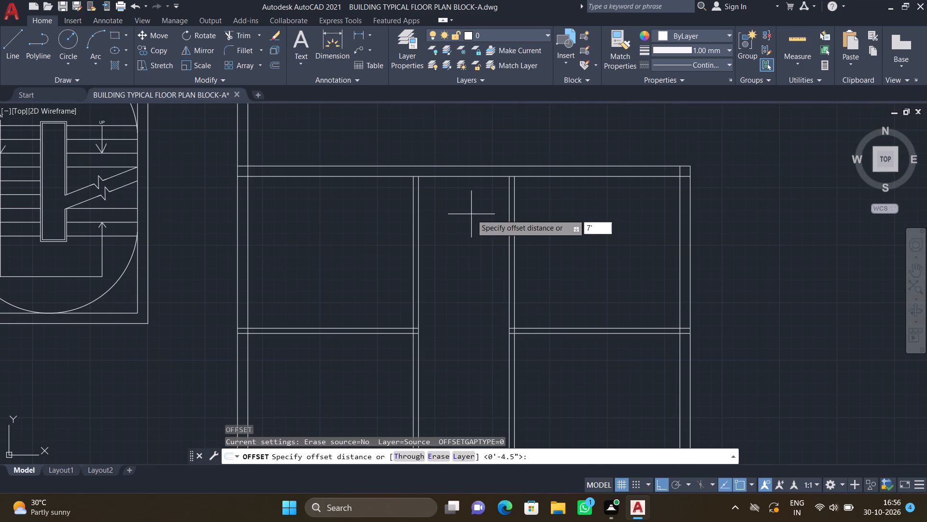
key("Return")
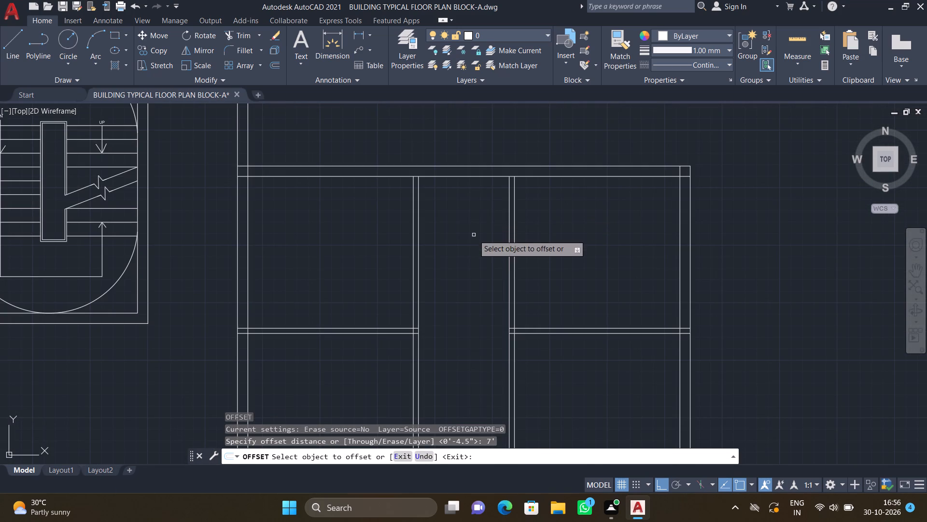
middle_click_drag(471, 225, 465, 150)
middle_click_drag(457, 140, 449, 264)
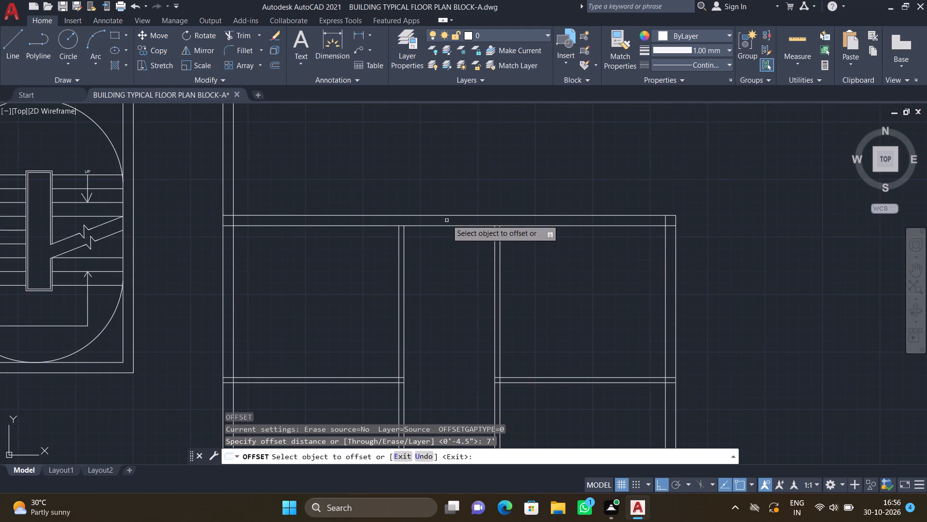
left_click(447, 226)
left_click(431, 330)
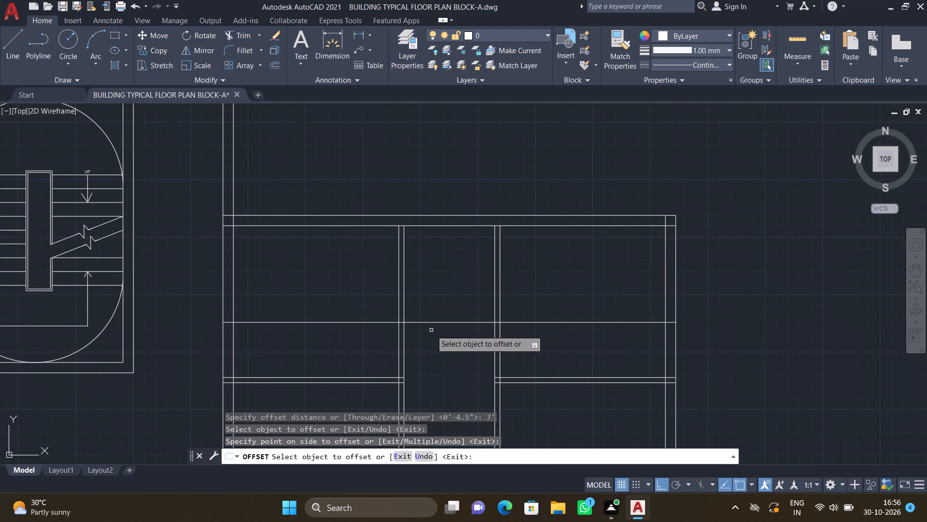
key("Return")
Trim the 7' offset line out of both side rooms and the outer walls, keeping it across the narrow middle room.
type("TR")
key("Return")
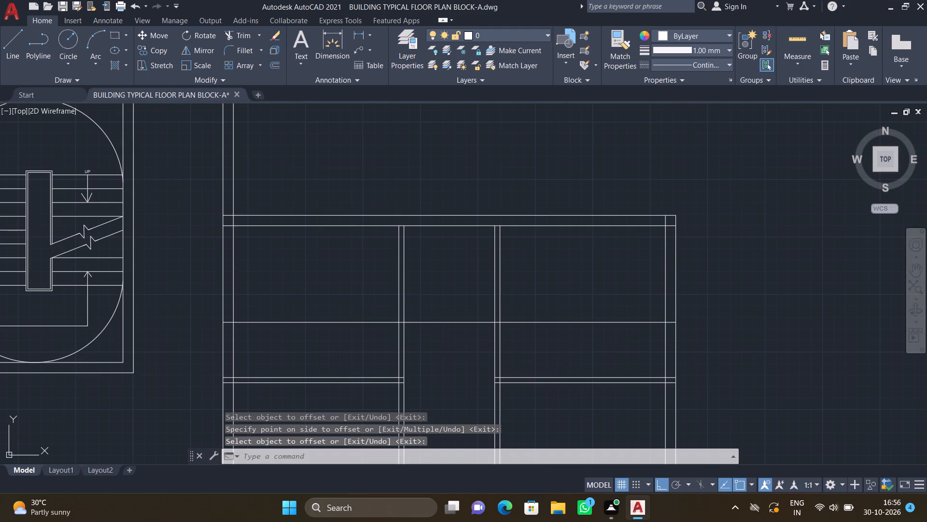
middle_click_drag(345, 347, 385, 253)
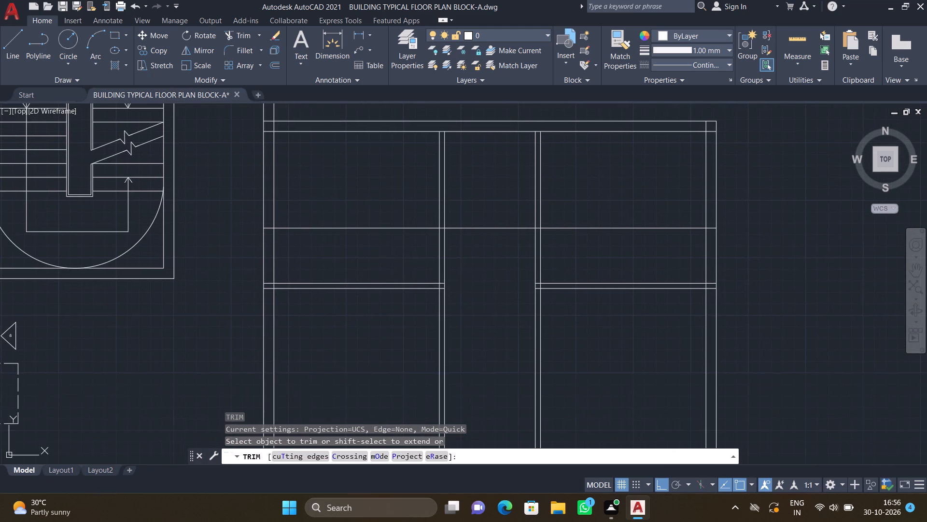
scroll(343, 235, "up", 1)
left_click_drag(338, 217, 345, 243)
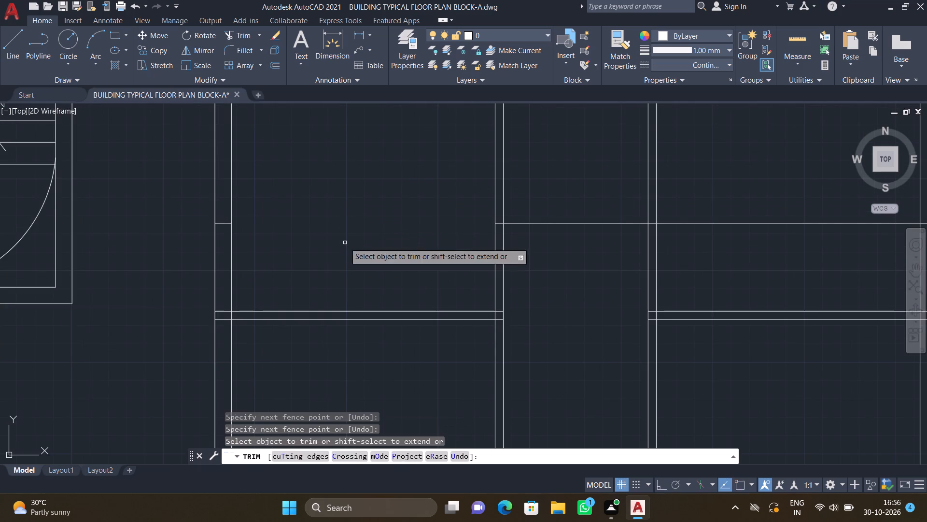
scroll(221, 221, "up", 1)
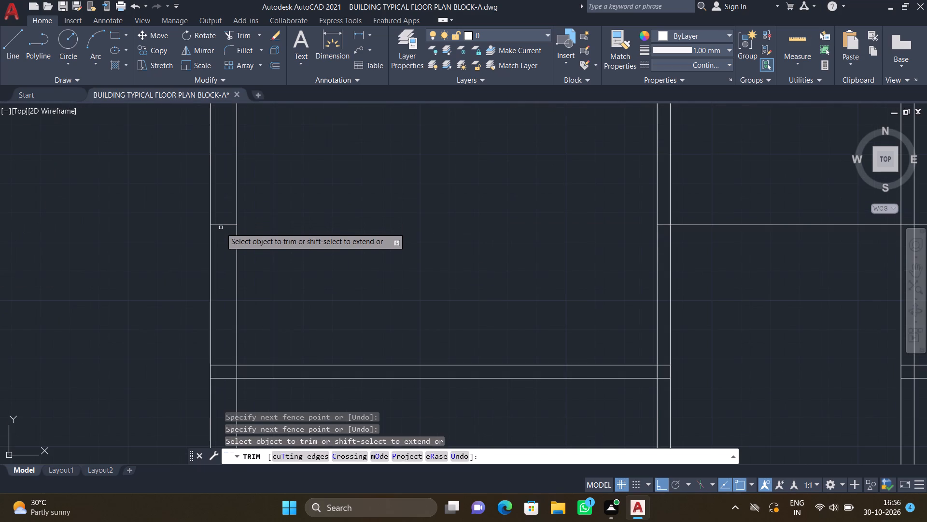
left_click(221, 225)
scroll(247, 234, "down", 2)
middle_click_drag(362, 287, 286, 266)
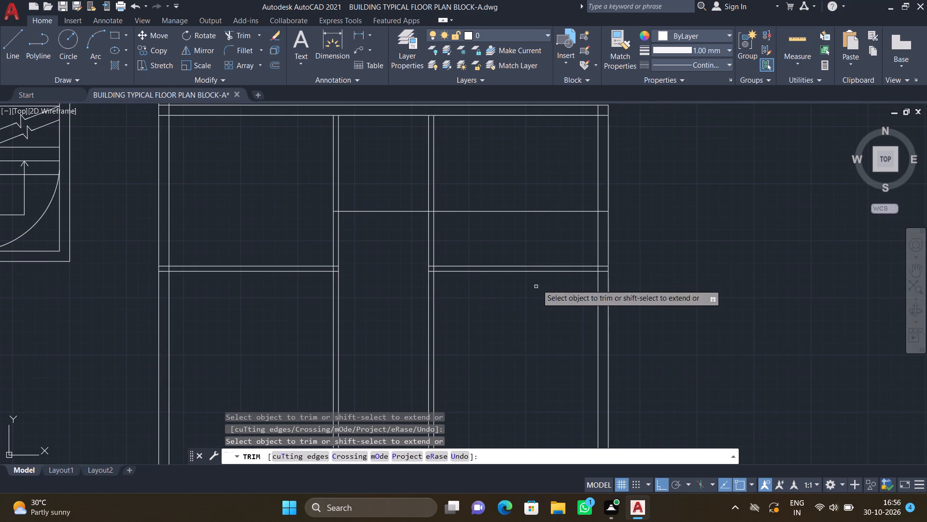
middle_click_drag(540, 248, 416, 264)
scroll(370, 225, "up", 1)
left_click_drag(378, 218, 376, 230)
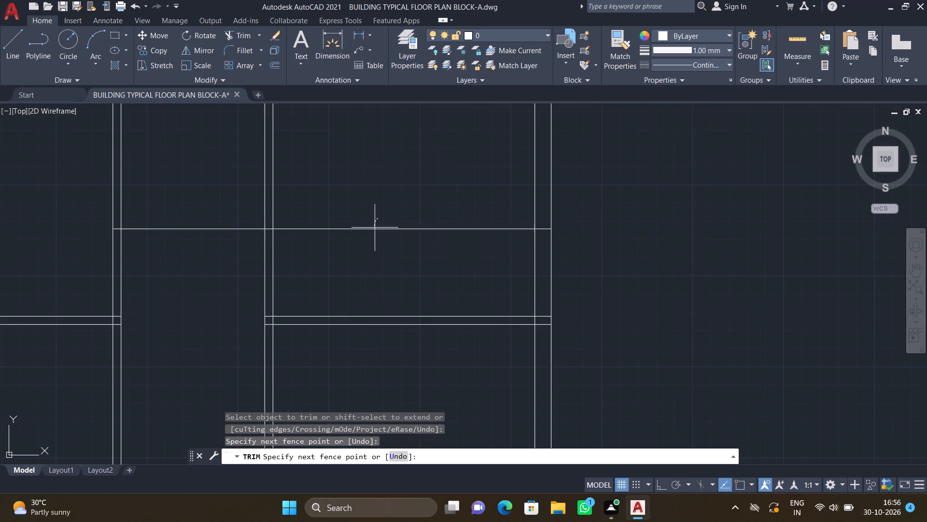
left_click_drag(376, 230, 384, 238)
scroll(536, 234, "up", 2)
left_click(545, 220)
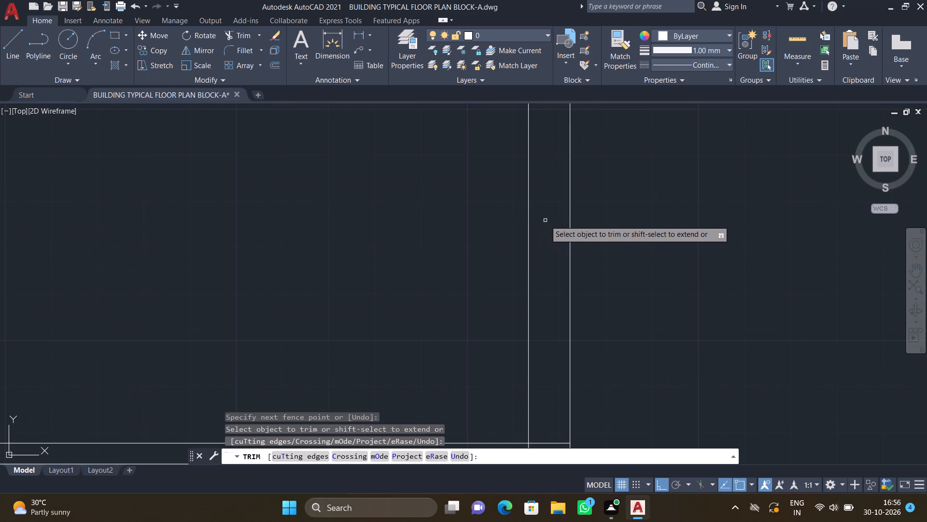
key("Return")
Offset the narrow middle room's bottom line 4.5" down to form its partition thickness.
scroll(541, 223, "down", 3)
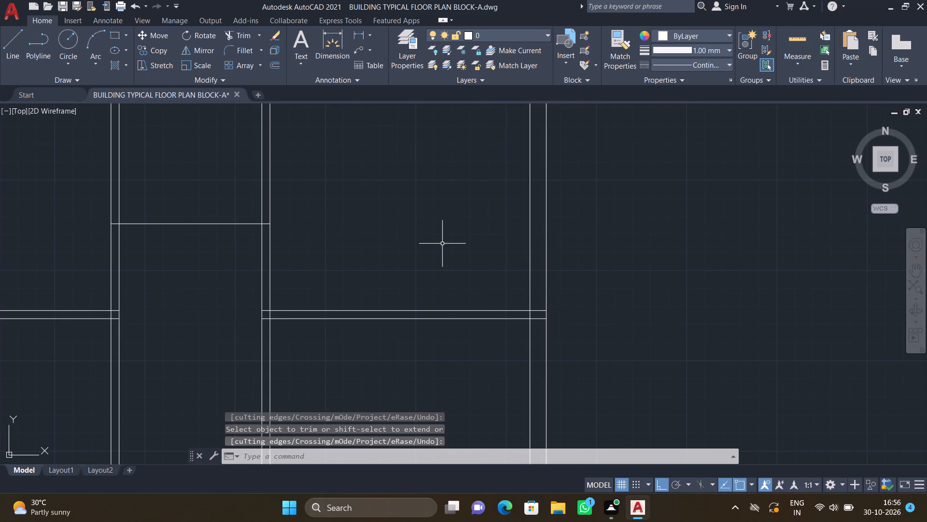
scroll(562, 246, "down", 3)
middle_click_drag(395, 283, 488, 262)
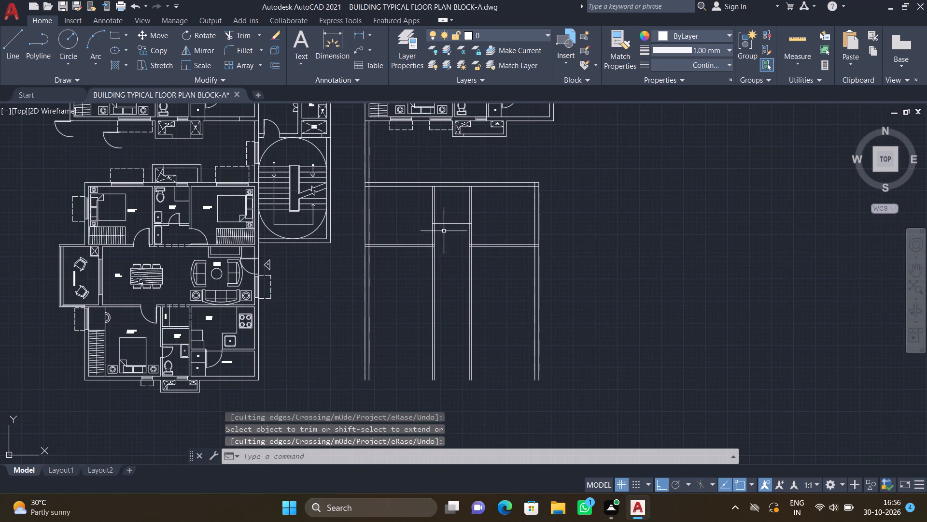
scroll(444, 231, "up", 2)
key("o")
key("Return")
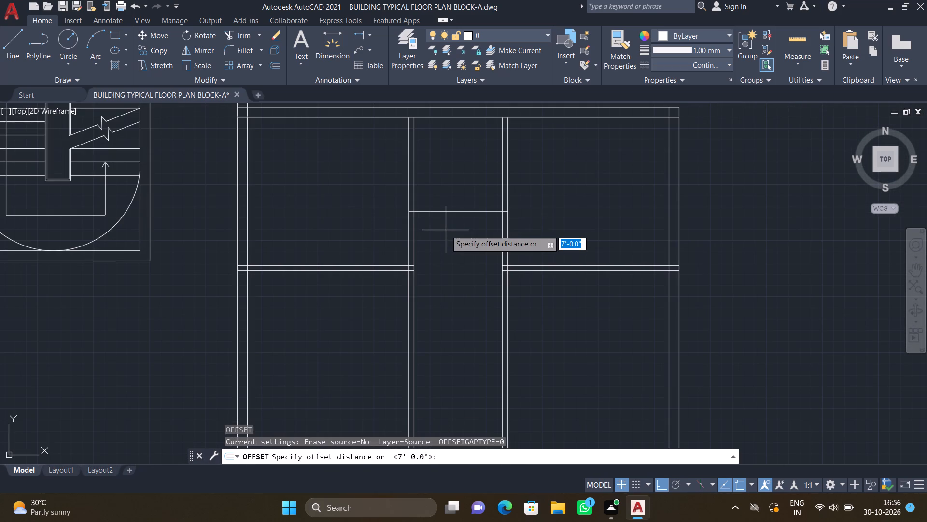
type("4.5\"")
key("Return")
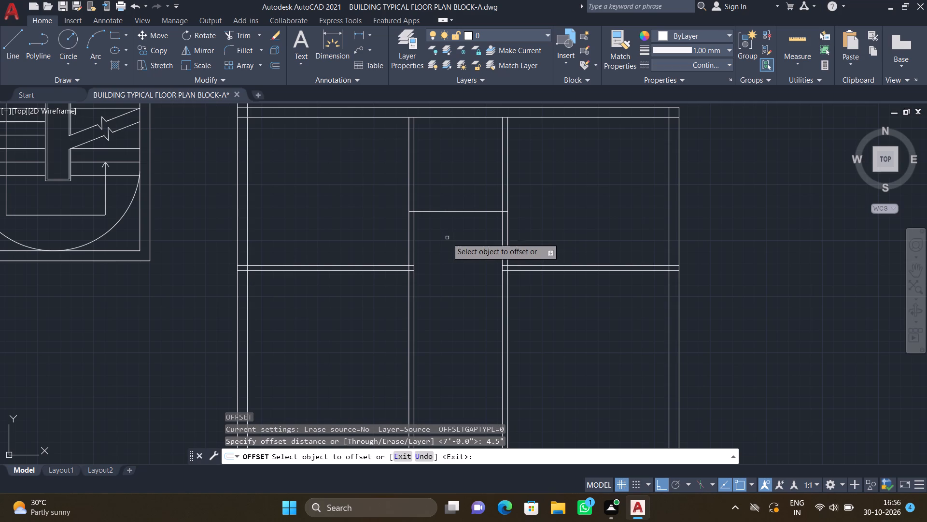
left_click(468, 211)
left_click(470, 227)
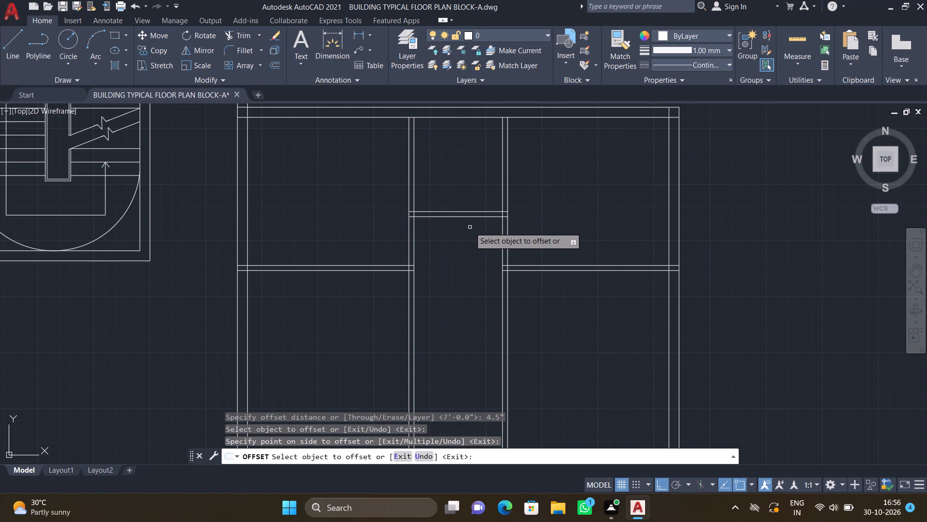
key("Return")
Trim away both vertical partitions below the horizontal partition of the upper side rooms.
scroll(469, 226, "down", 1)
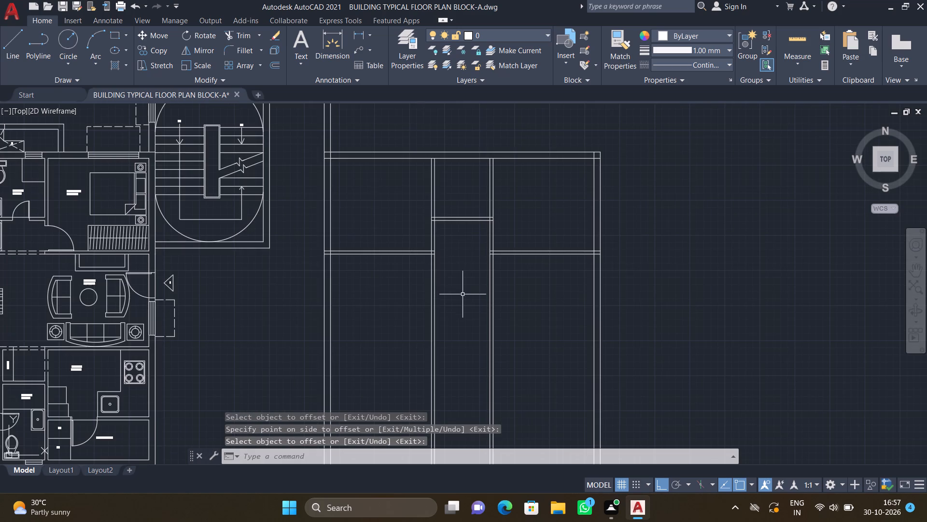
scroll(473, 259, "down", 3)
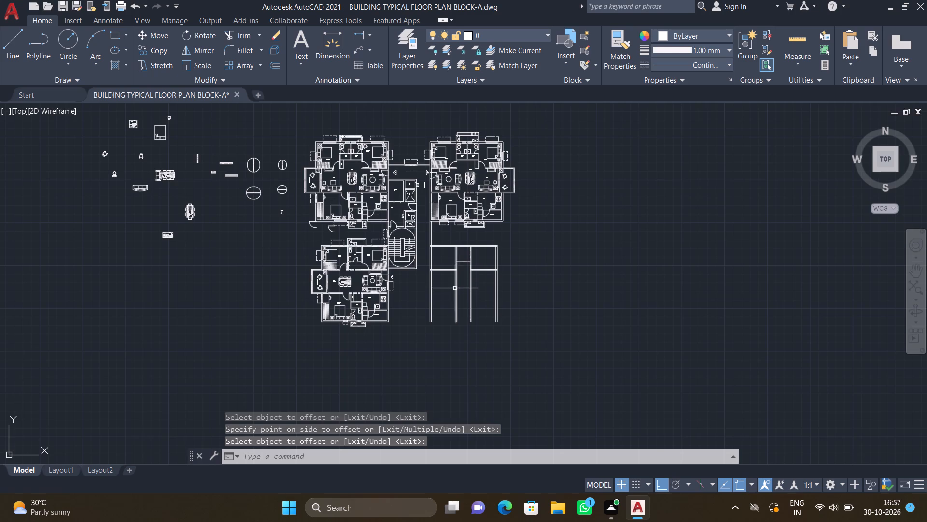
scroll(453, 291, "up", 3)
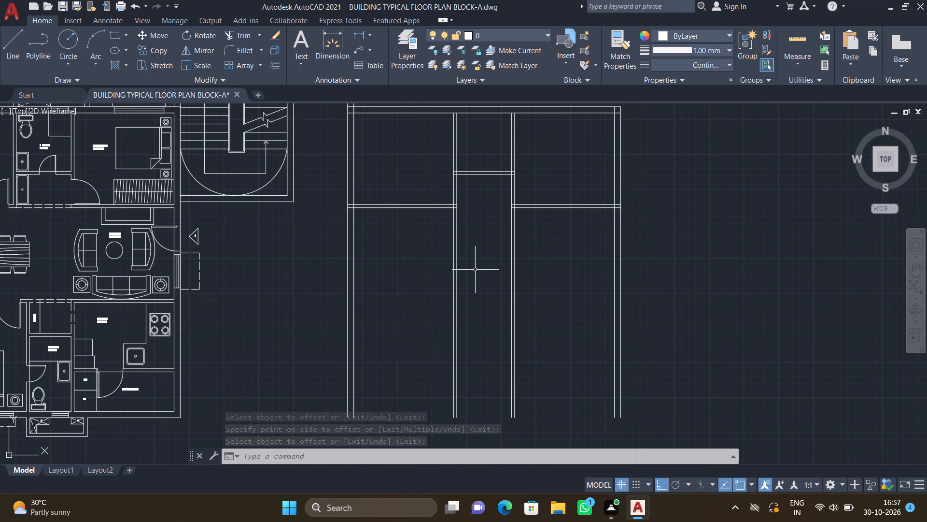
type("TR")
key("Return")
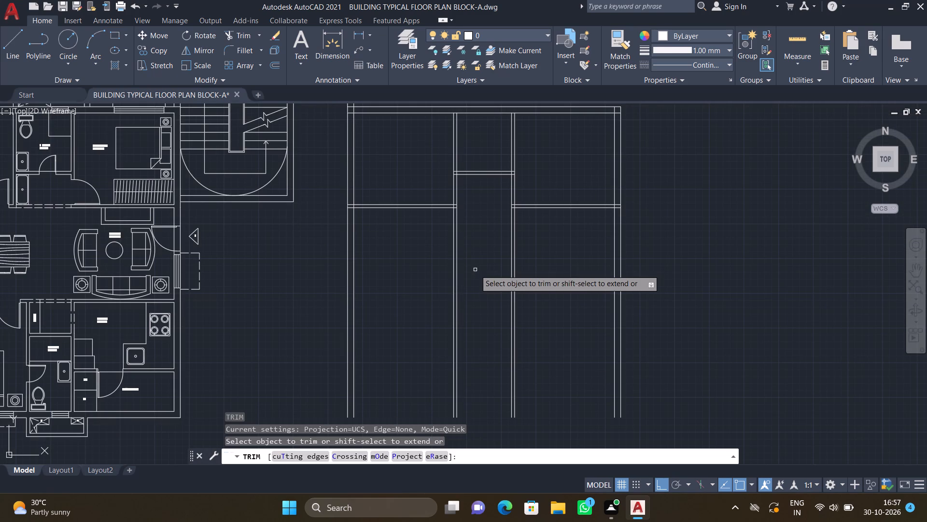
left_click_drag(445, 281, 526, 293)
left_click(526, 293)
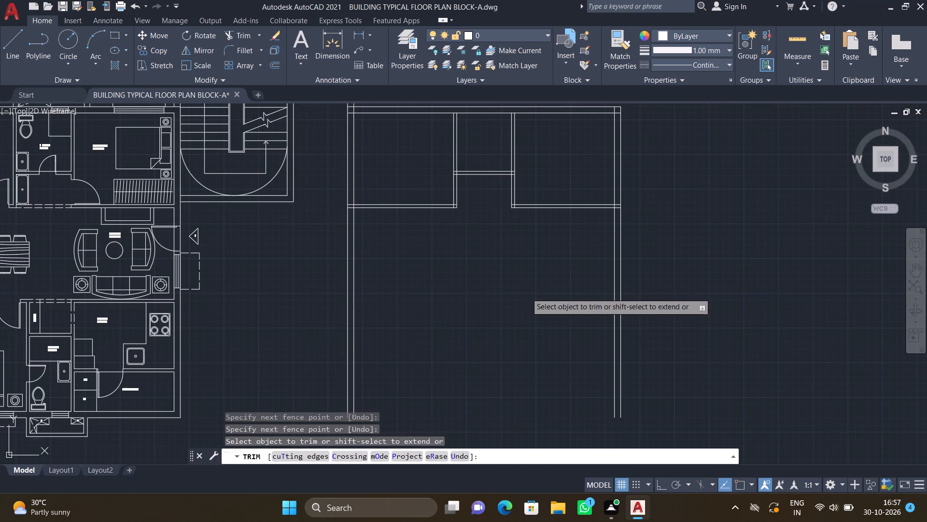
key("Return")
Offset the lower line of the upper left room's horizontal partition 11' down to set the hall depth.
key("o")
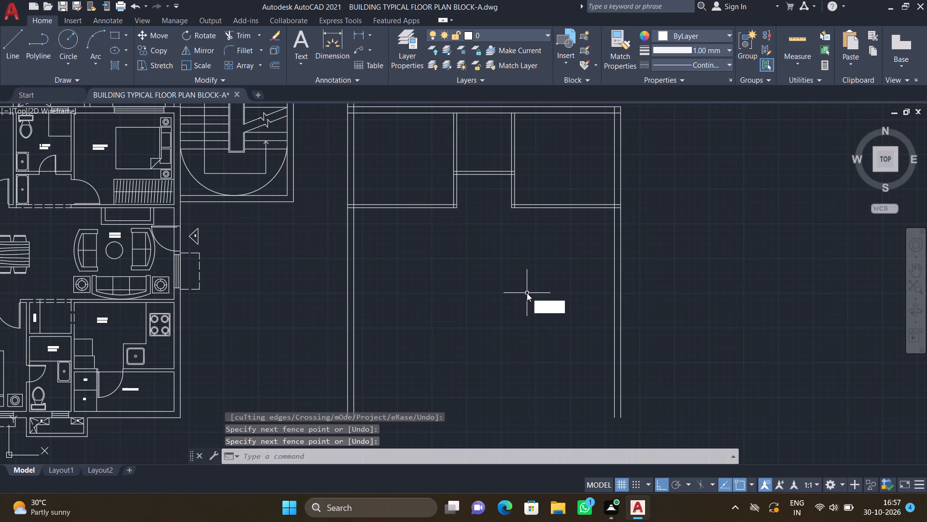
key("Return")
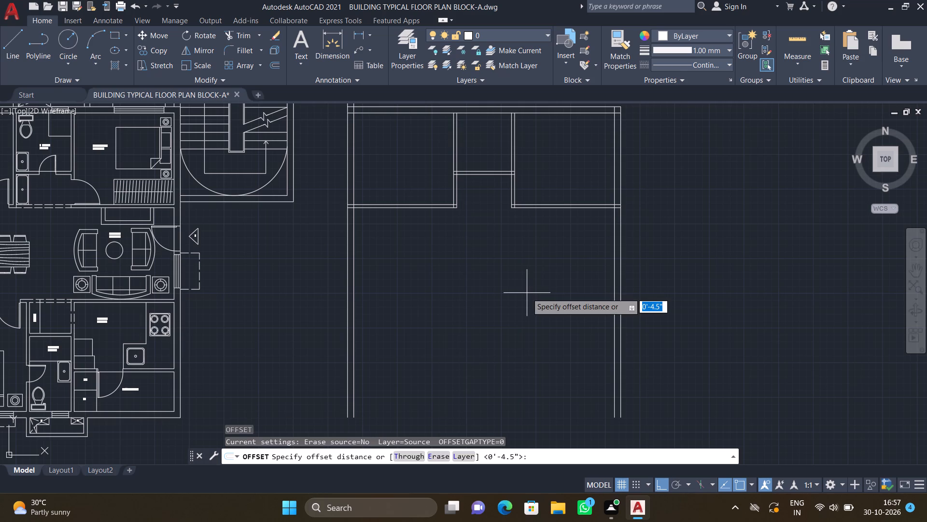
type("11'")
key("Return")
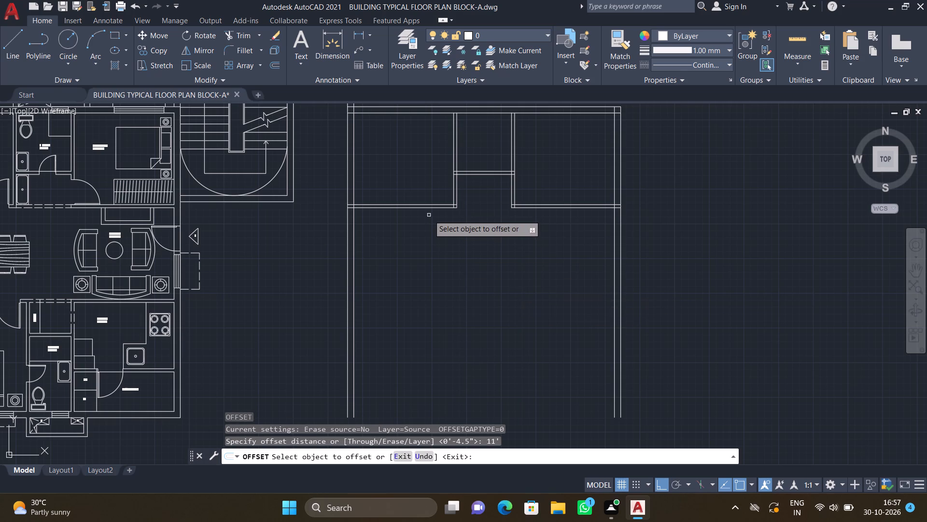
left_click(433, 208)
left_click(478, 264)
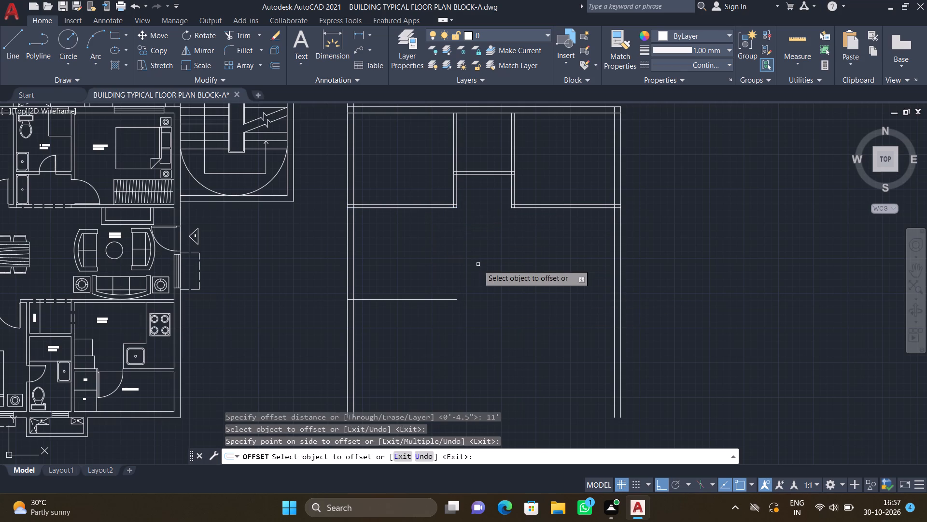
key("Return")
Extend the 11' offset line across the flat to the outer line of the right outer wall.
type("EX")
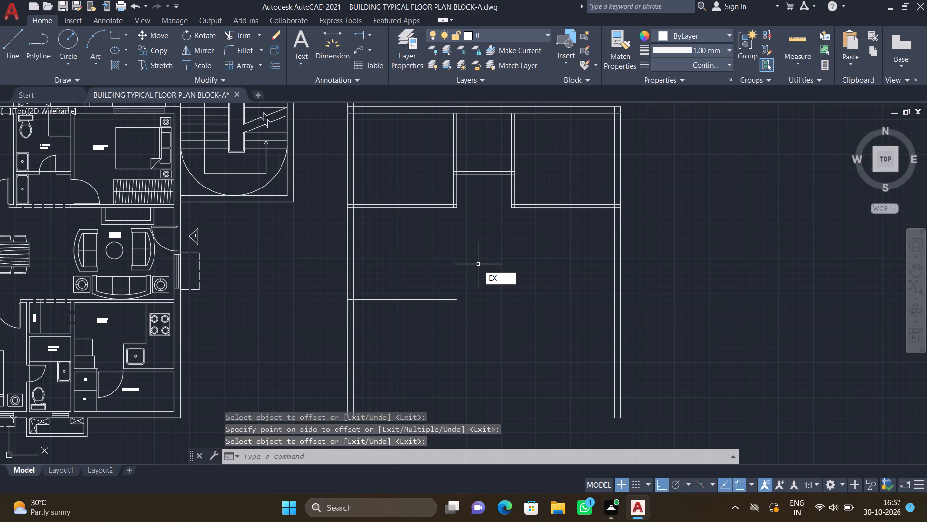
key("Return")
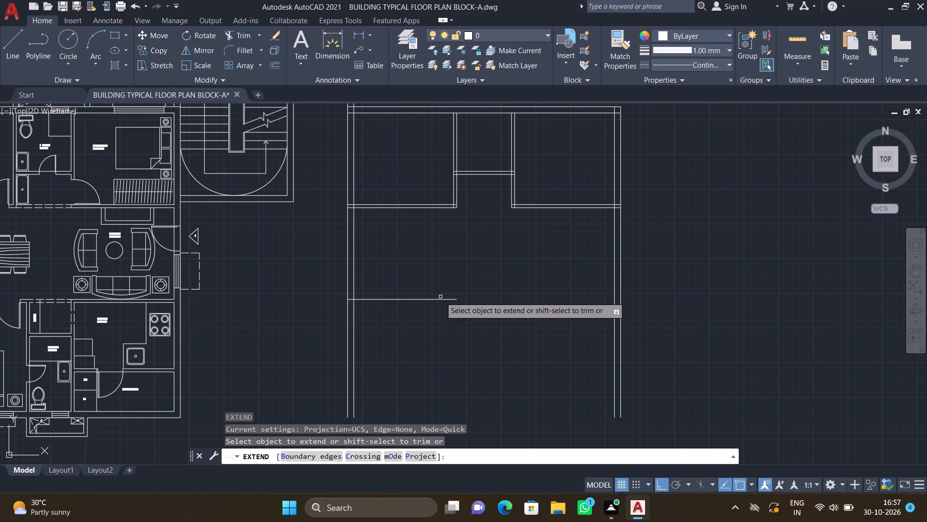
left_click(442, 299)
middle_click_drag(515, 330, 485, 273)
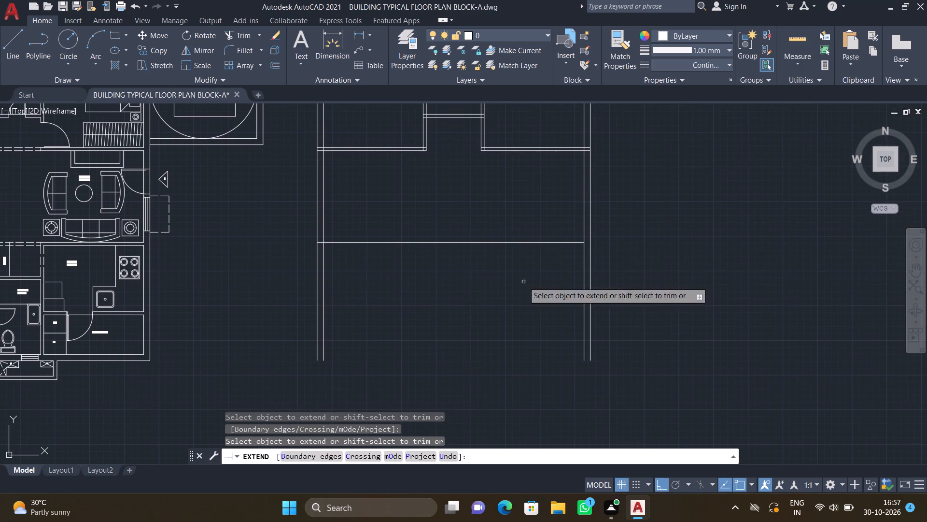
left_click(573, 243)
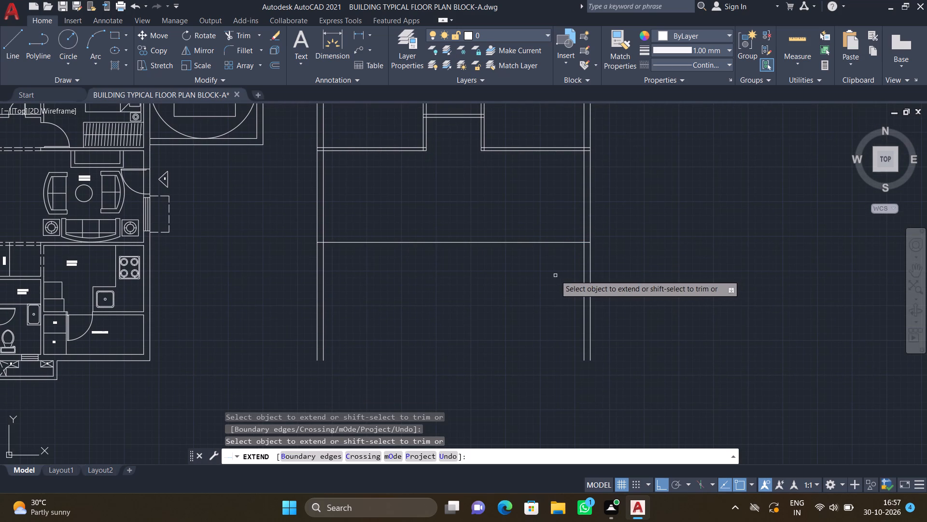
key("Return")
Offset the extended horizontal line 4.5" down to form the partition below the hall.
key("o")
key("Return")
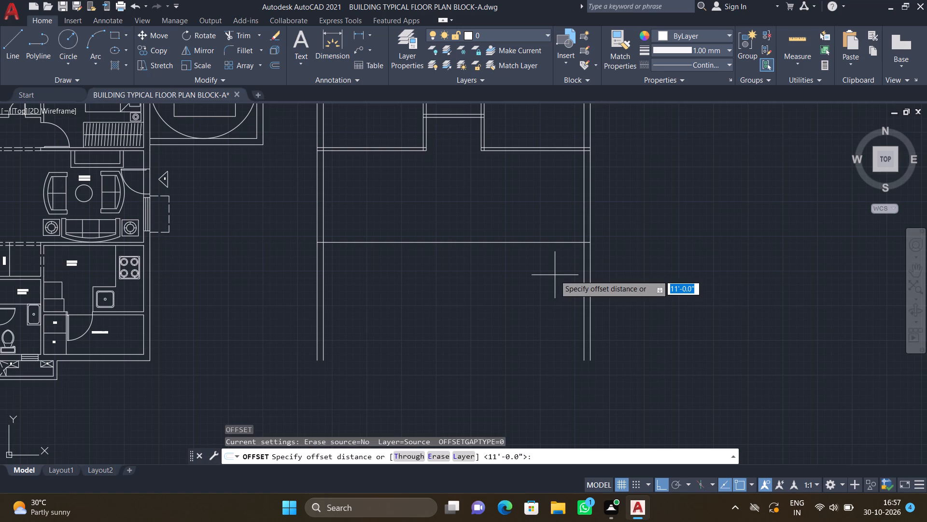
type("4.5\"")
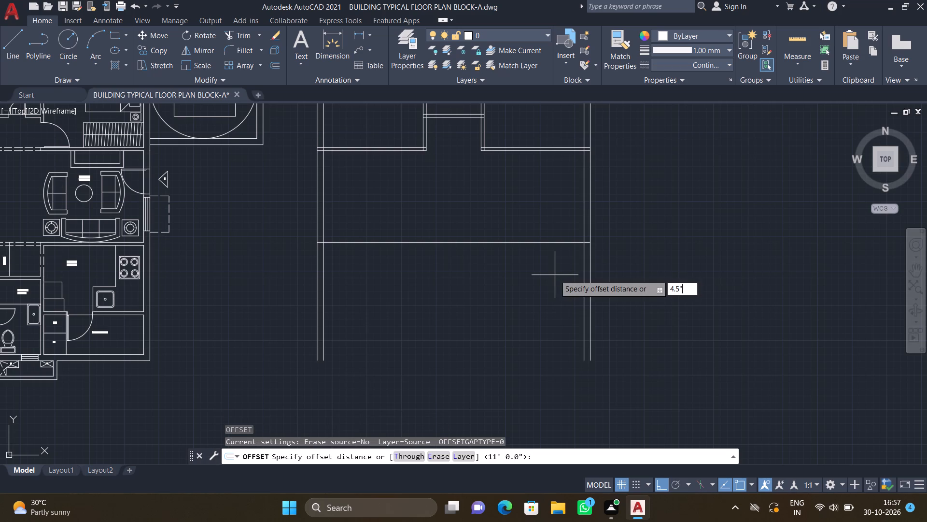
key("Return")
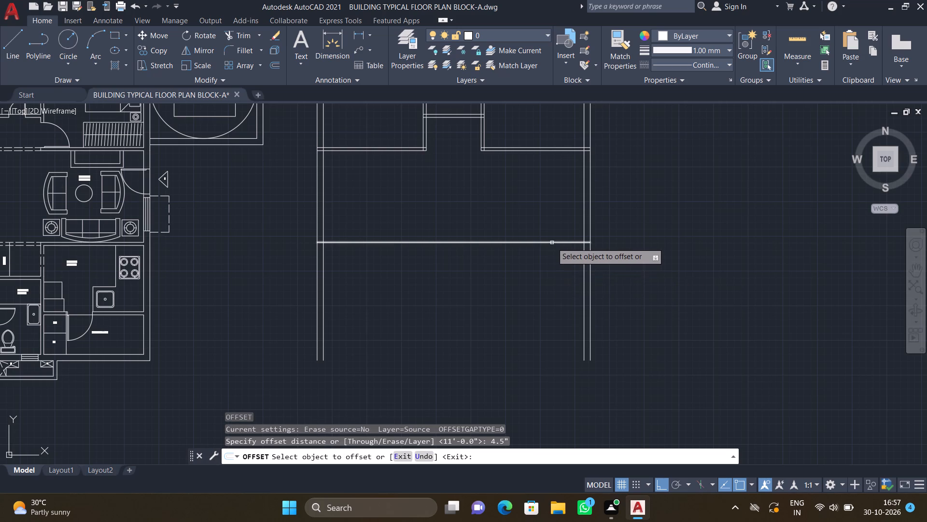
left_click(551, 241)
left_click(556, 266)
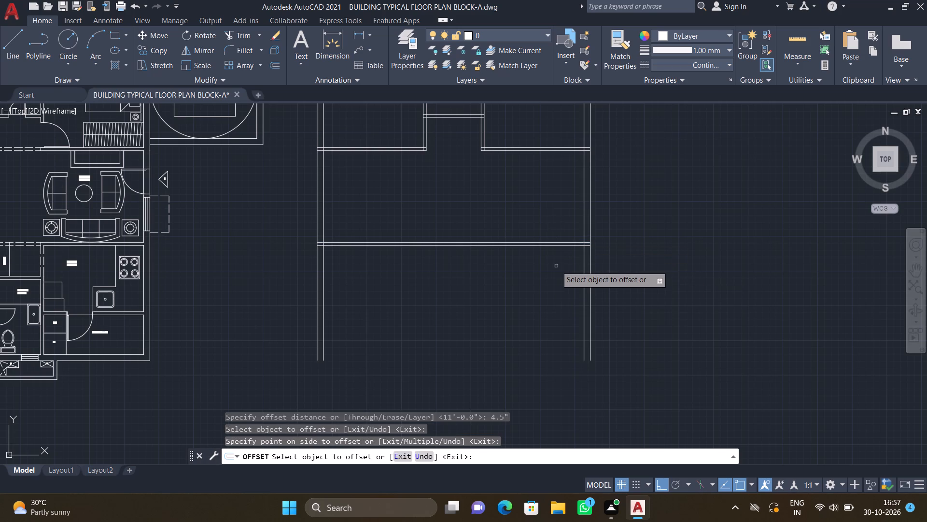
key("Return")
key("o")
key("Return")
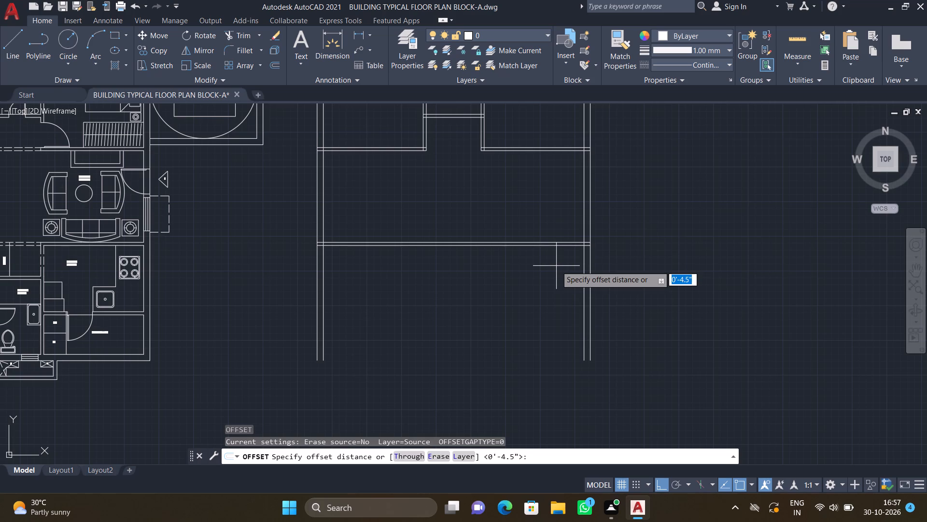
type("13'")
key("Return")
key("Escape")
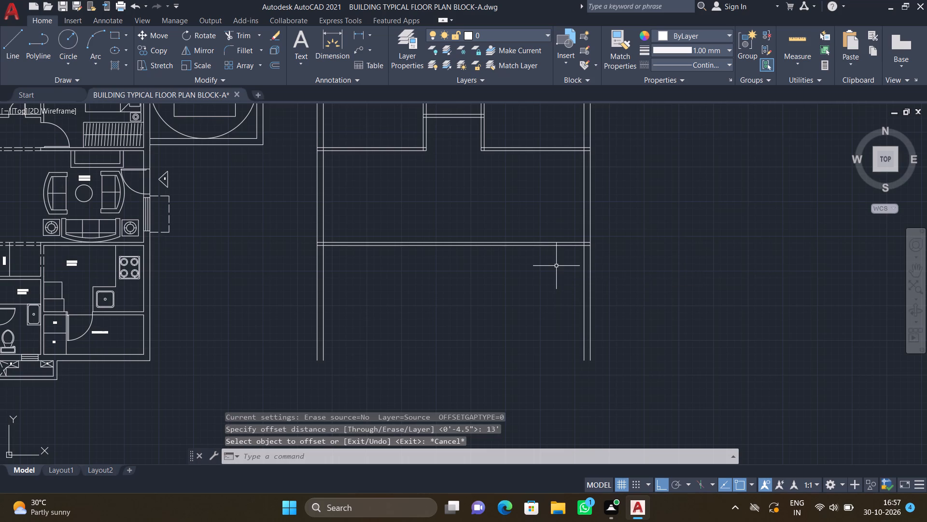
Offset the lower line of the partition below the hall 13'1" down to set the lower rooms' depth.
key("o")
key("Return")
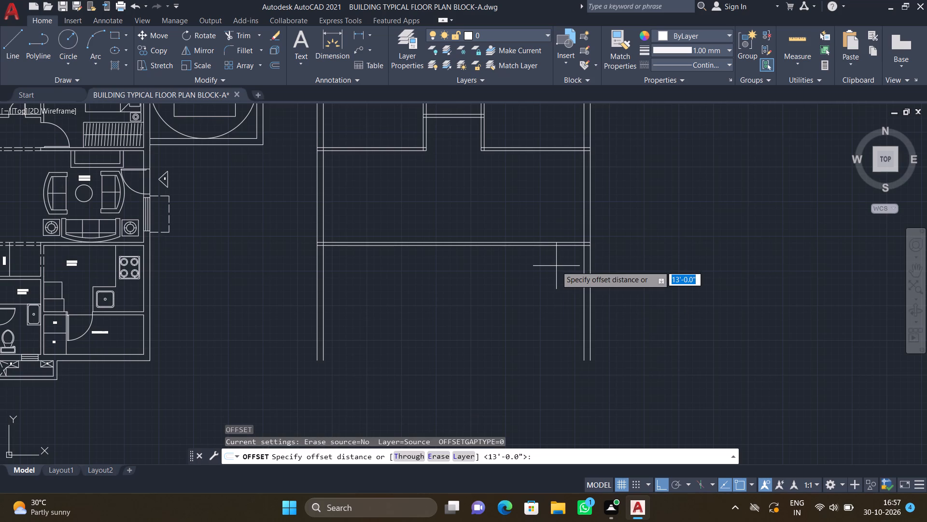
type("13'")
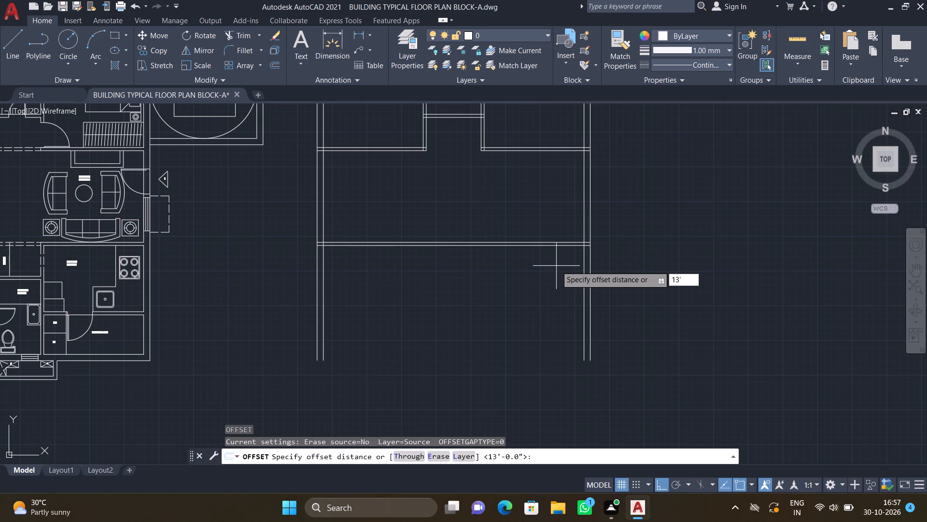
type("1\"")
key("Return")
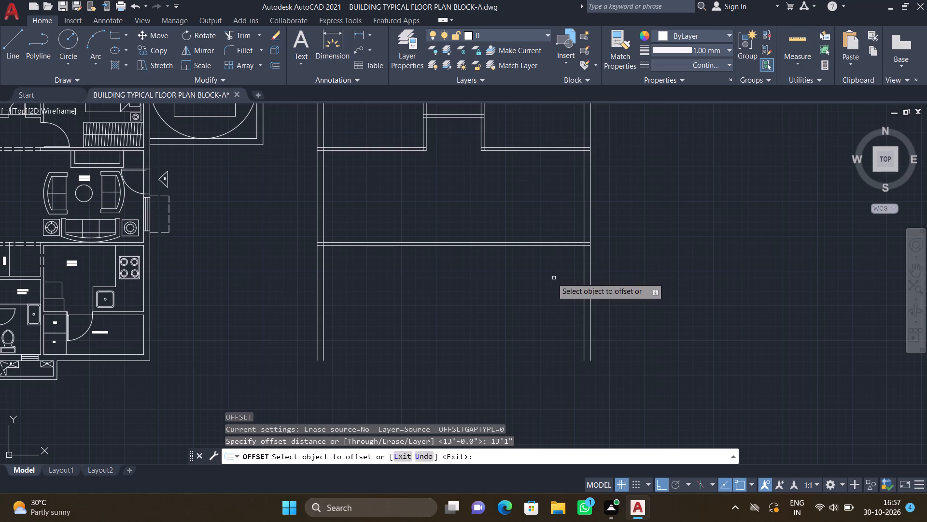
left_click_drag(546, 246, 548, 252)
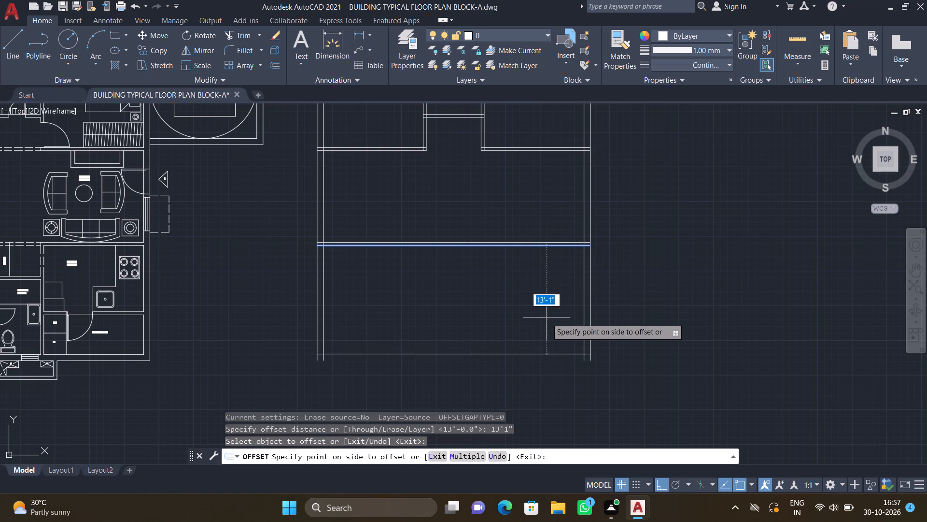
left_click(546, 319)
key("Return")
Offset the flat's new bottom line 9" outward to complete the bottom outer wall.
key("o")
key("Return")
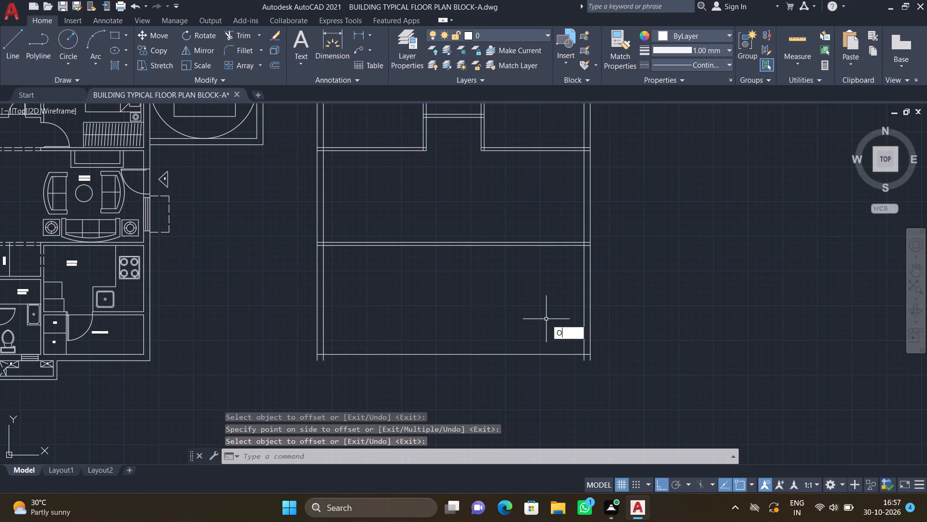
key("9")
key("shift+quotedbl")
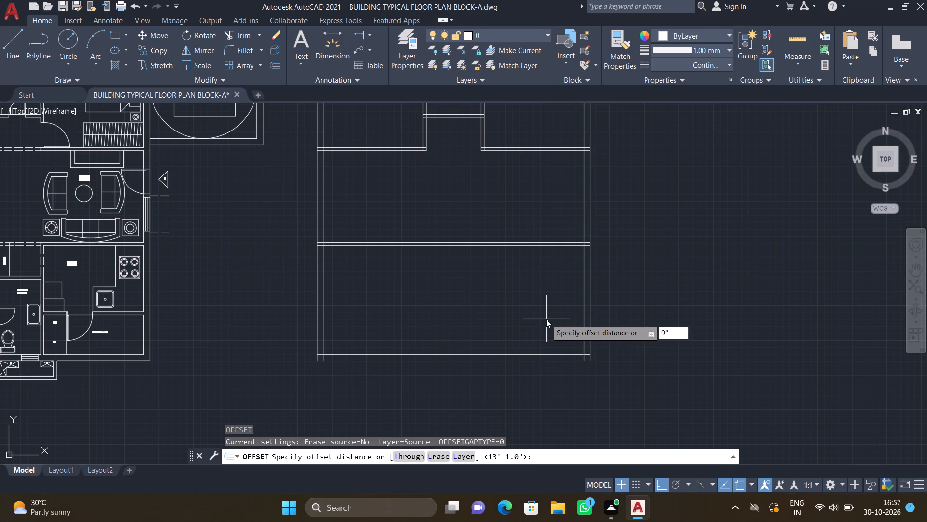
key("Return")
scroll(514, 309, "down", 1)
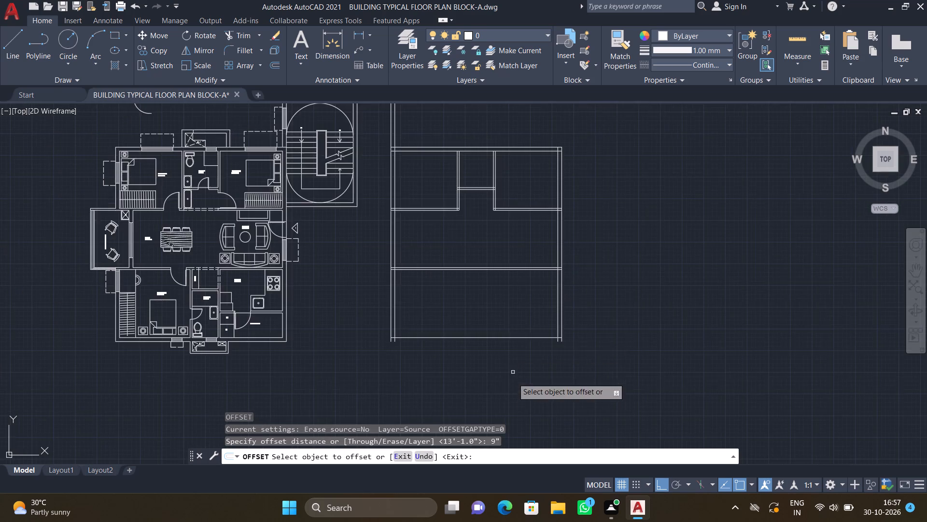
middle_click_drag(507, 380, 499, 276)
scroll(486, 238, "up", 2)
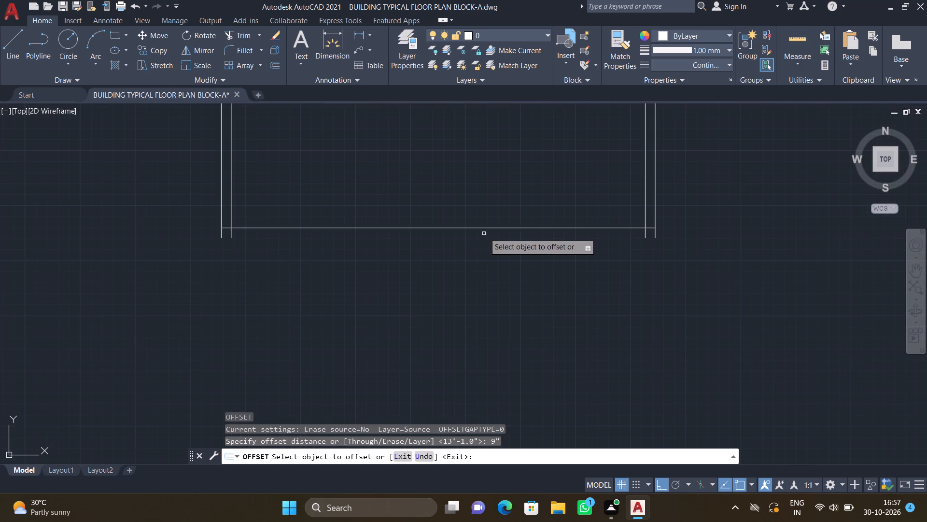
left_click_drag(483, 227, 486, 232)
left_click(485, 249)
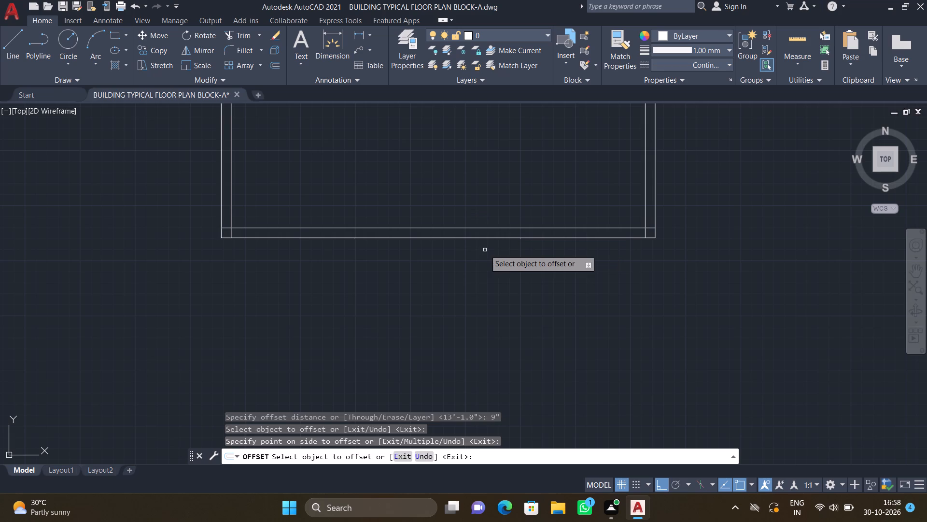
key("Return")
scroll(486, 249, "down", 2)
middle_click_drag(492, 193, 534, 255)
scroll(495, 203, "down", 1)
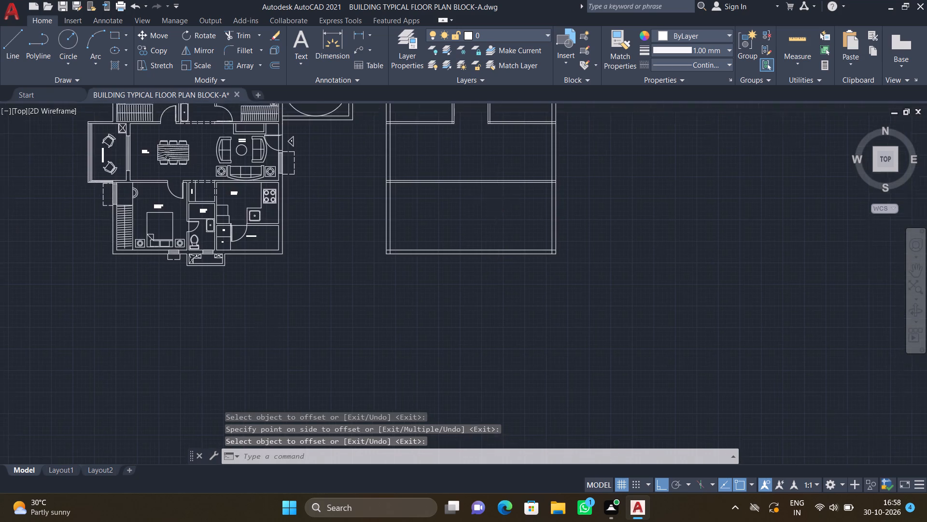
Offset the inner line of the flat's left outer wall 13'7" to the right to set the lower left room's width.
middle_click_drag(534, 255, 548, 263)
scroll(525, 231, "down", 2)
scroll(520, 228, "up", 3)
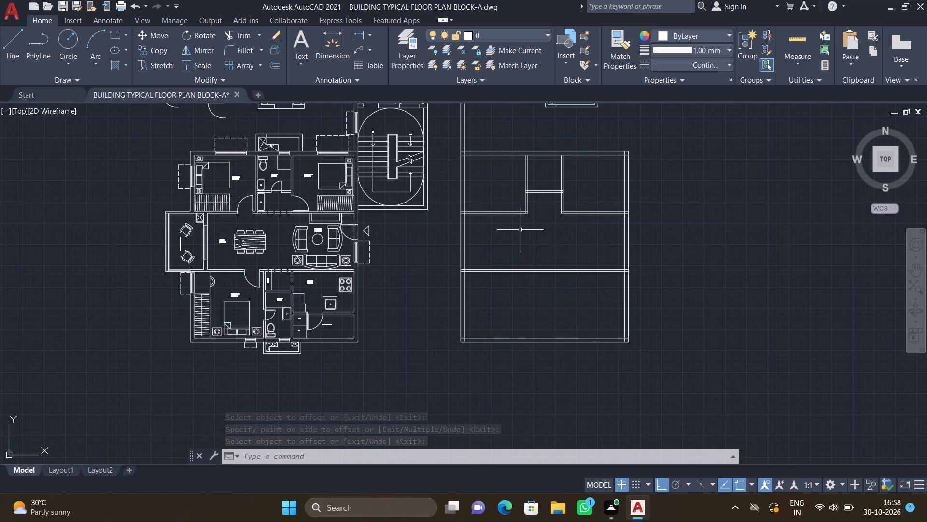
key("o")
key("Return")
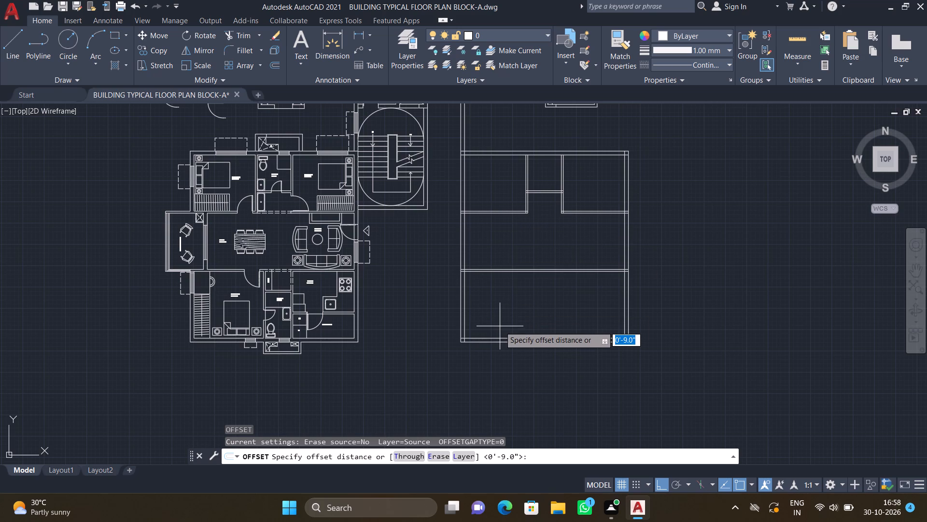
type("13'")
key("7")
key("shift+quotedbl")
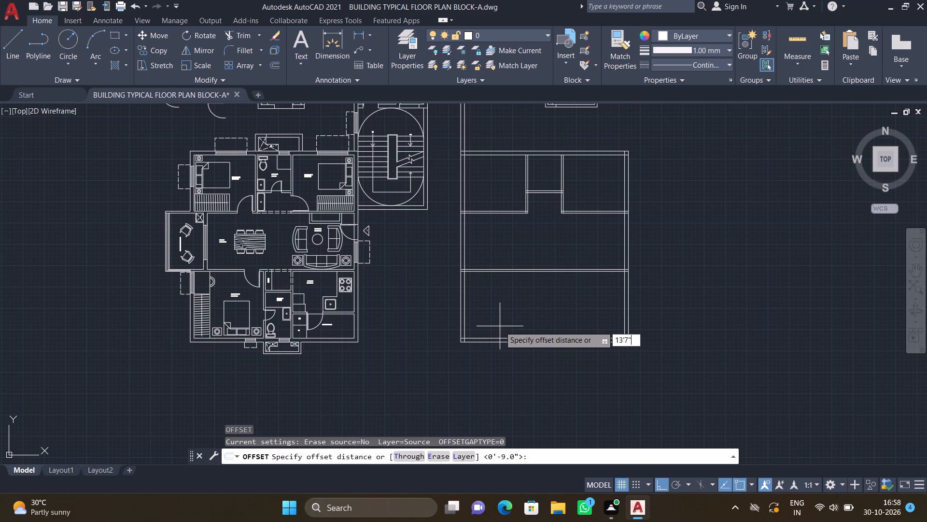
key("Return")
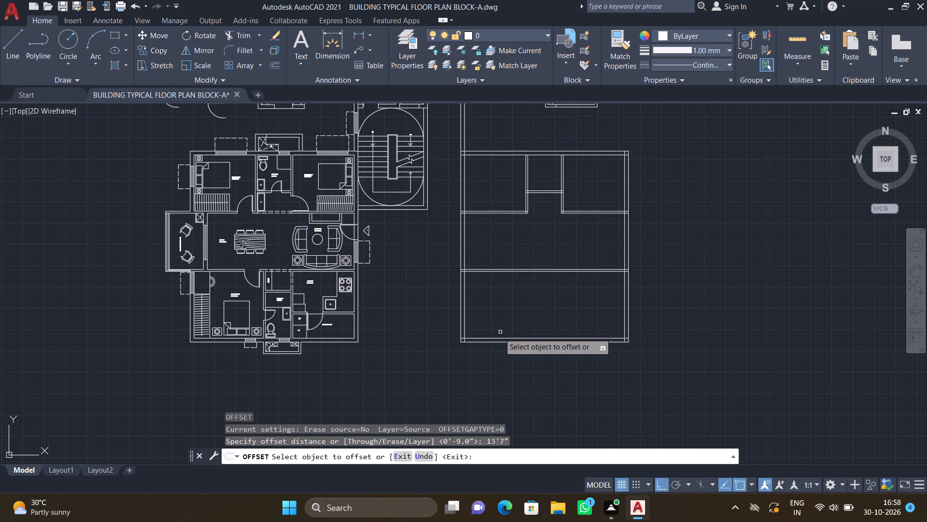
scroll(468, 310, "up", 1)
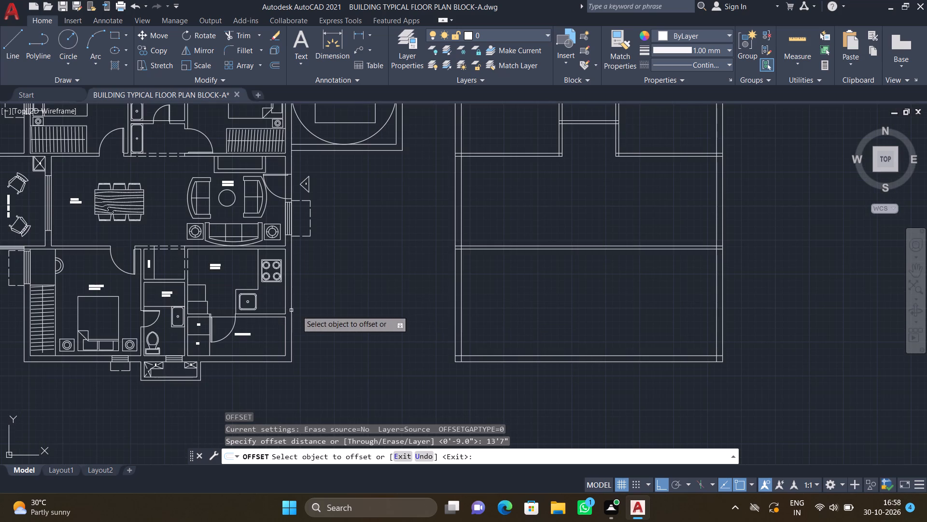
left_click(461, 324)
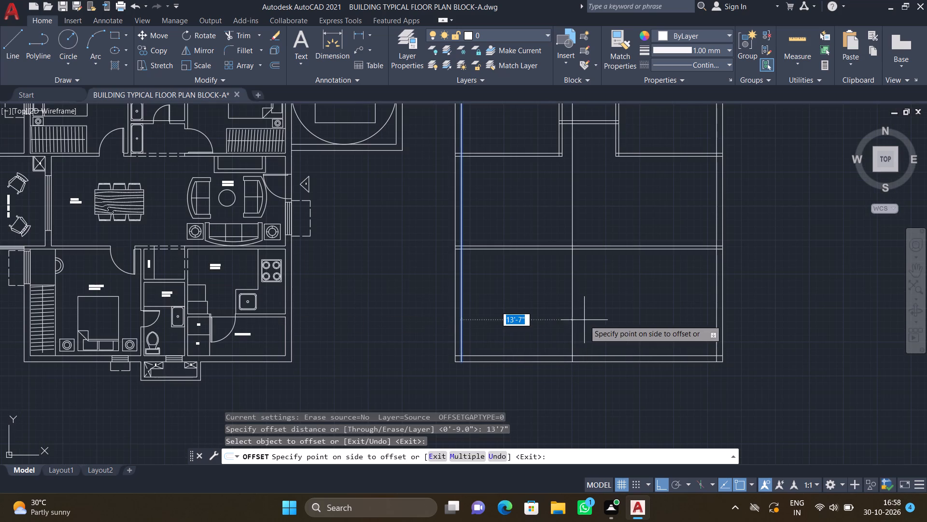
left_click(584, 320)
key("Return")
Trim the new vertical line above the partition below the hall and erase its leftover piece above the flat.
type("TR")
key("Return")
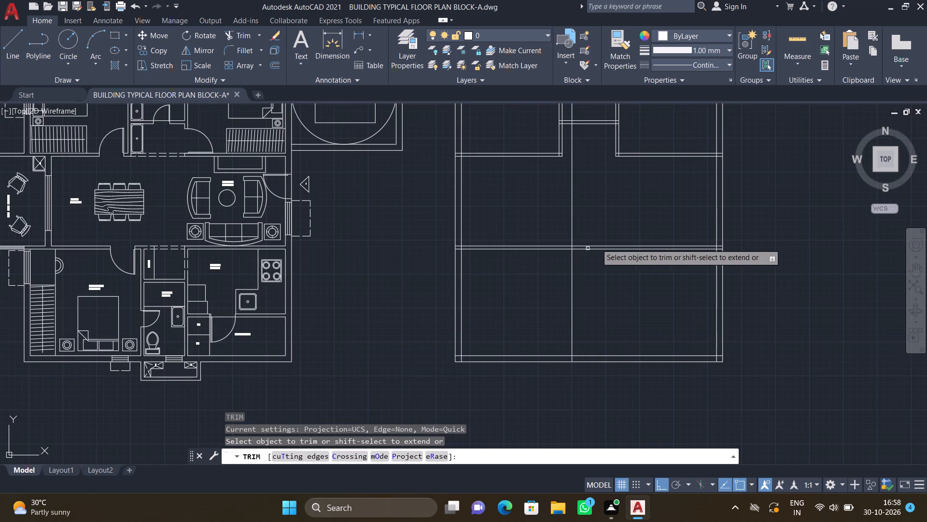
scroll(581, 240, "down", 1)
left_click(576, 217)
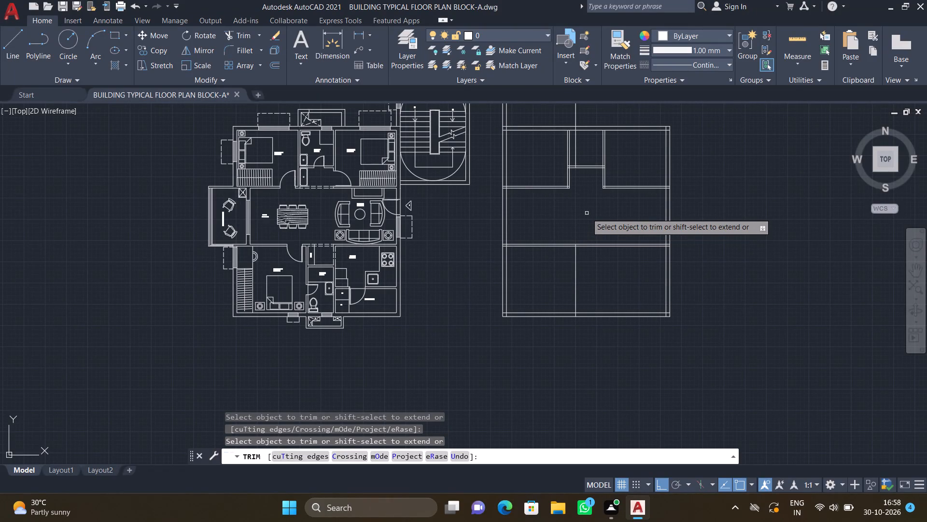
key("Return")
scroll(590, 190, "down", 1)
middle_click_drag(573, 222, 562, 270)
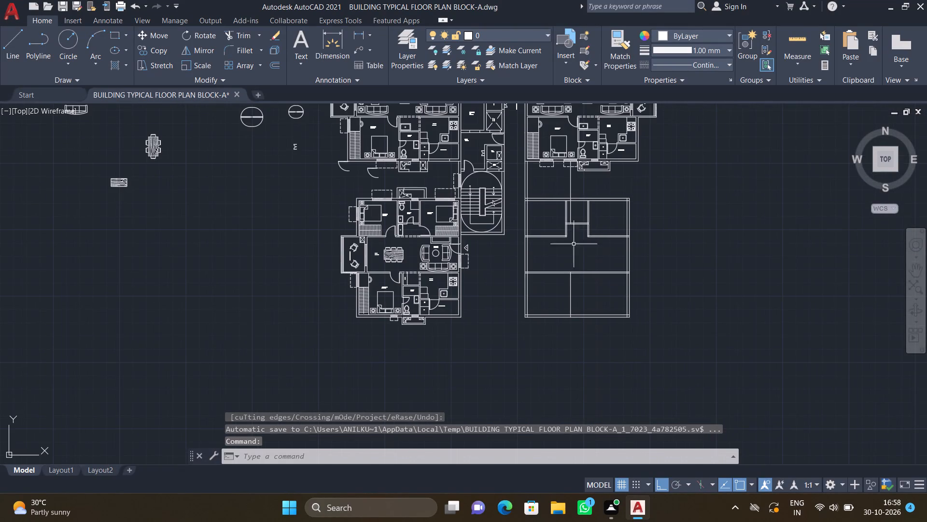
scroll(547, 185, "up", 1)
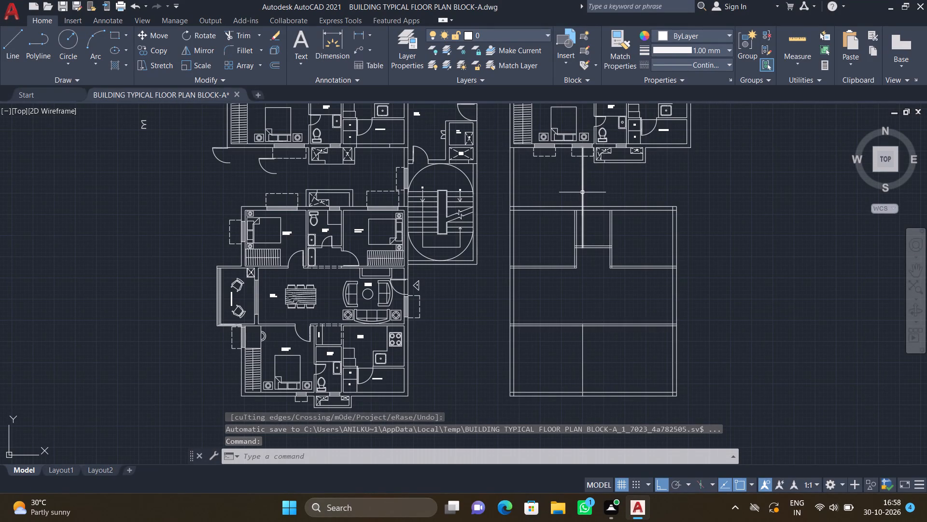
left_click(582, 192)
key("Delete")
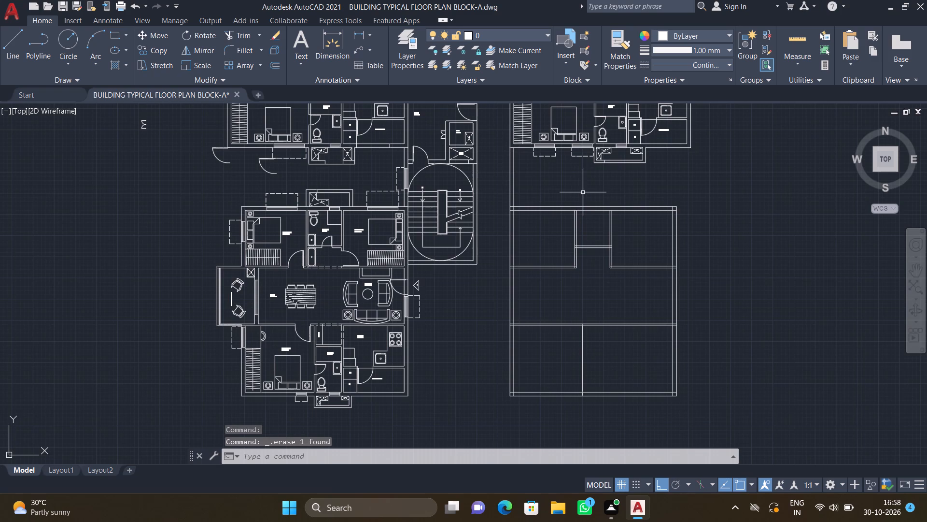
Offset the lower left room's new vertical line 4.5" to the right to form the partition wall.
middle_click_drag(564, 295, 556, 285)
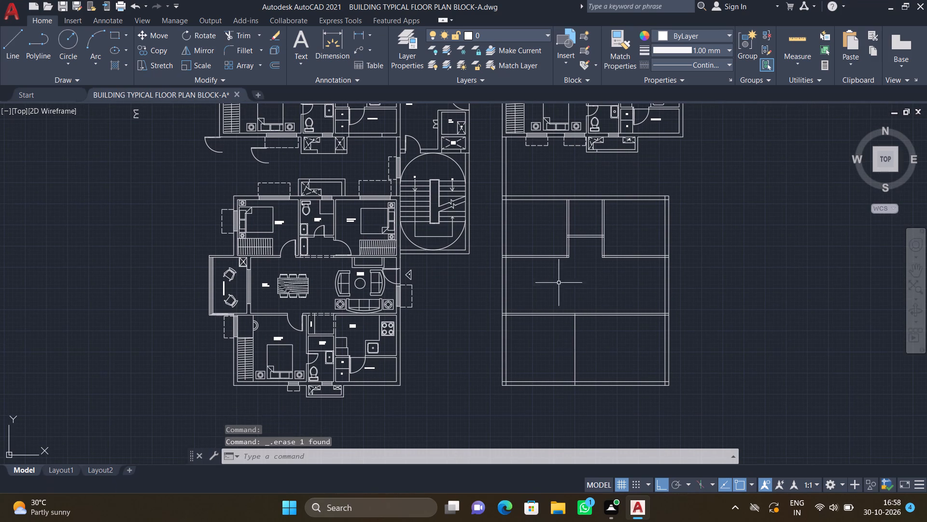
scroll(575, 371, "up", 1)
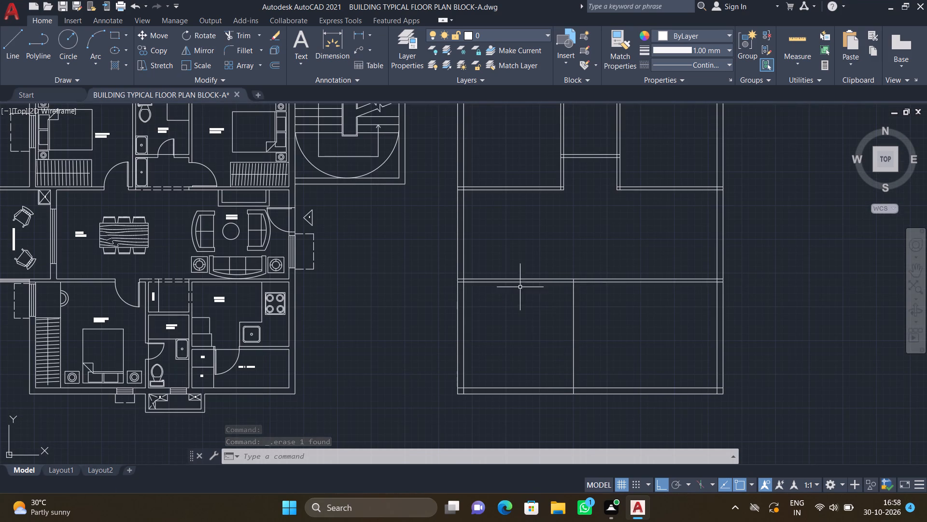
scroll(588, 370, "up", 2)
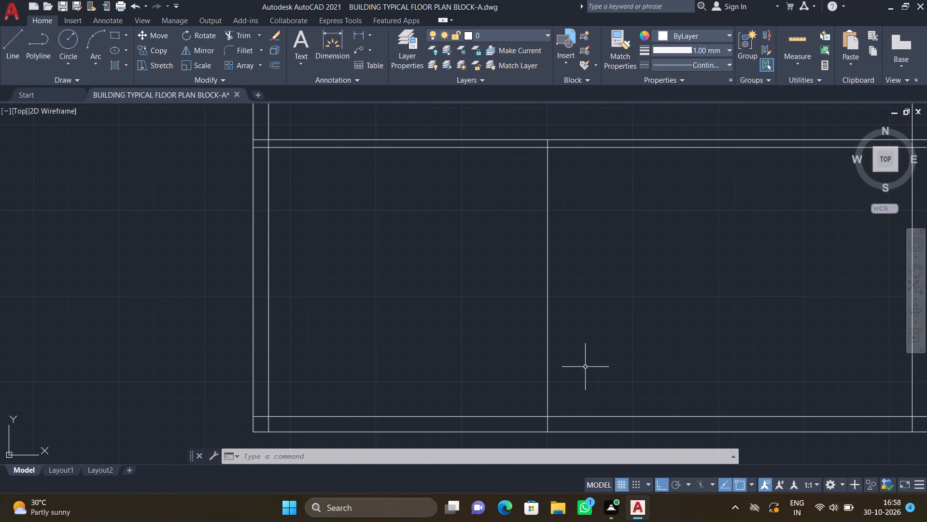
key("o")
key("Return")
type("4.5\"")
key("Return")
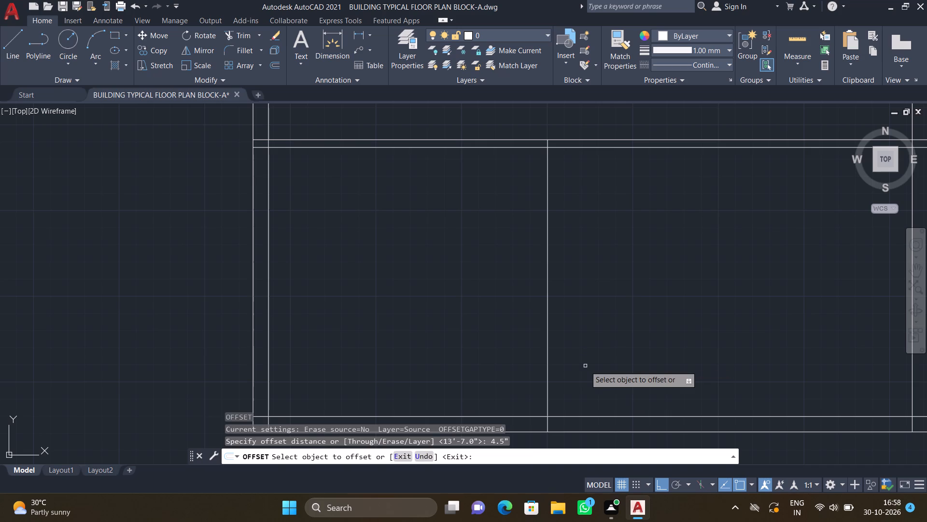
left_click(549, 333)
left_click(582, 330)
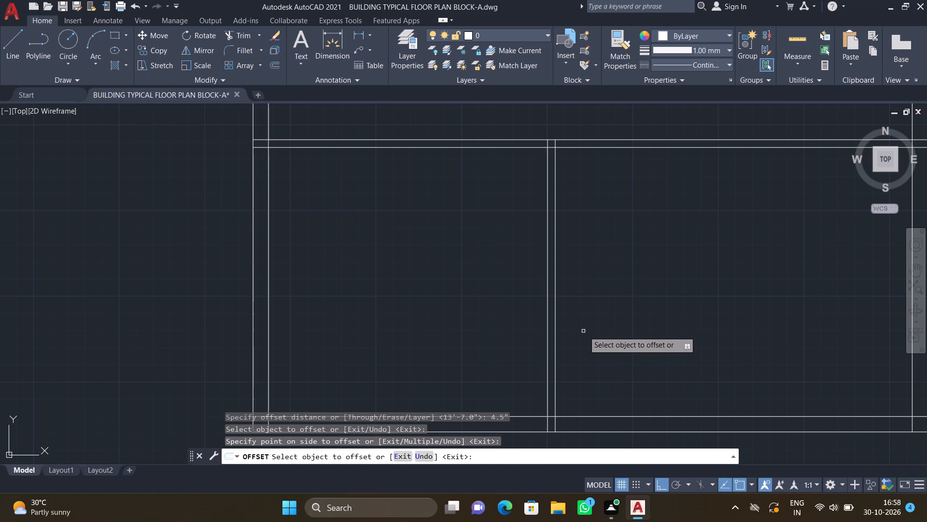
key("Return")
Offset the right line of the new vertical partition 5' to the right to set the narrow middle room's width.
key("o")
key("Return")
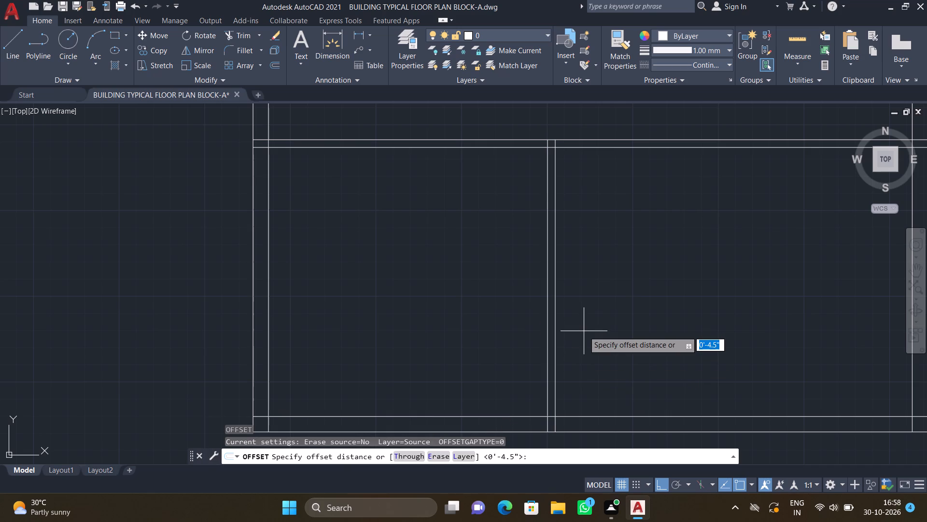
type("5'")
key("Return")
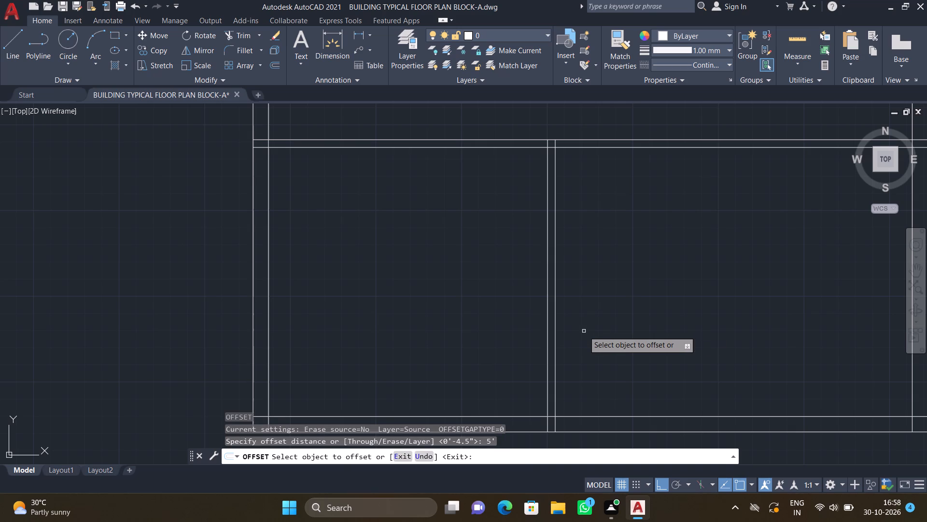
left_click(557, 328)
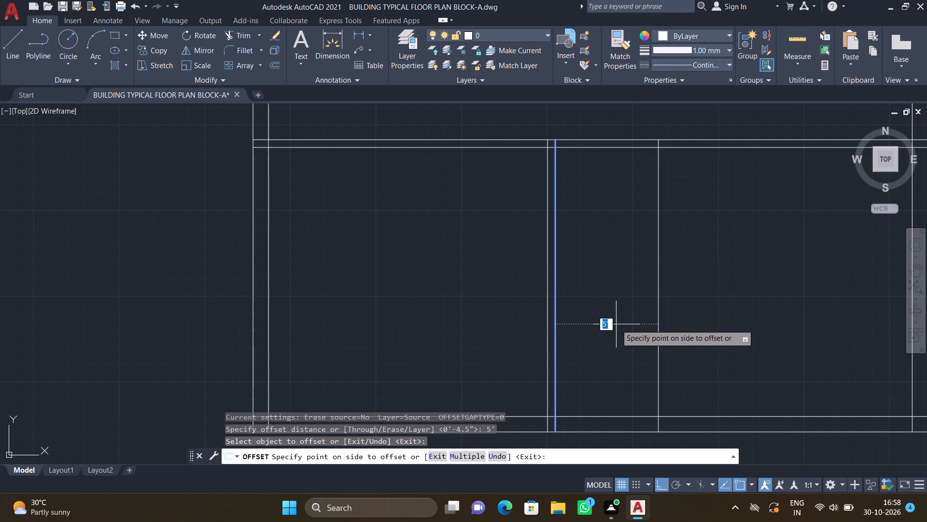
left_click(616, 324)
key("Return")
Offset the 5' line 4.5" to the right to form the partition between the middle and lower right rooms.
key("o")
key("Return")
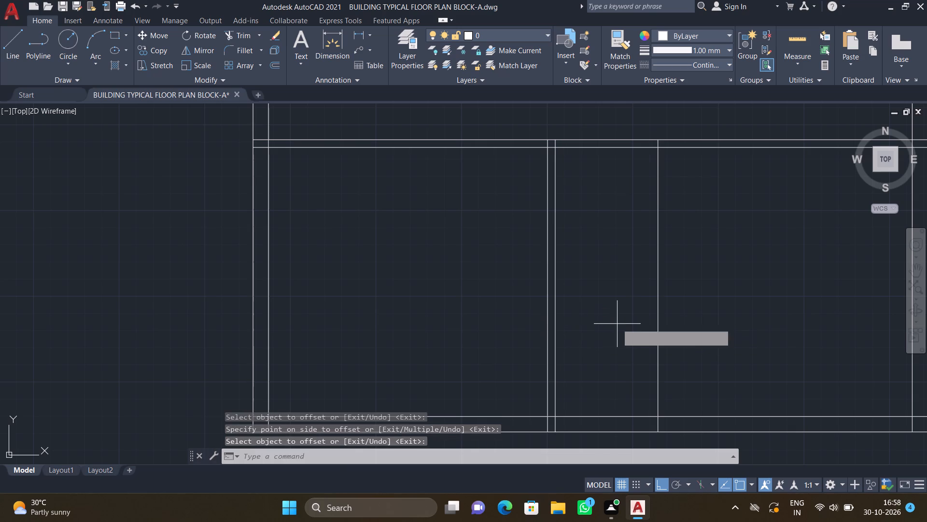
type("4.5\"")
key("Return")
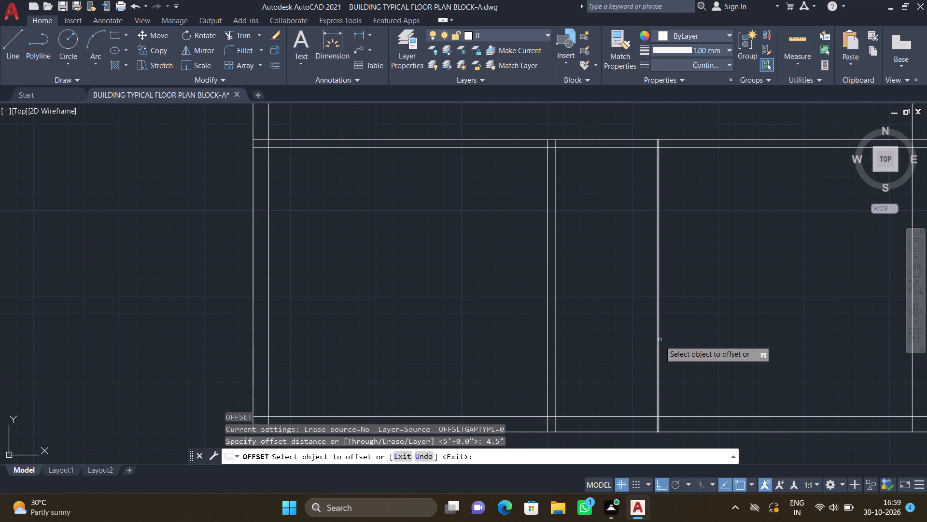
left_click(660, 340)
left_click(690, 340)
key("Return")
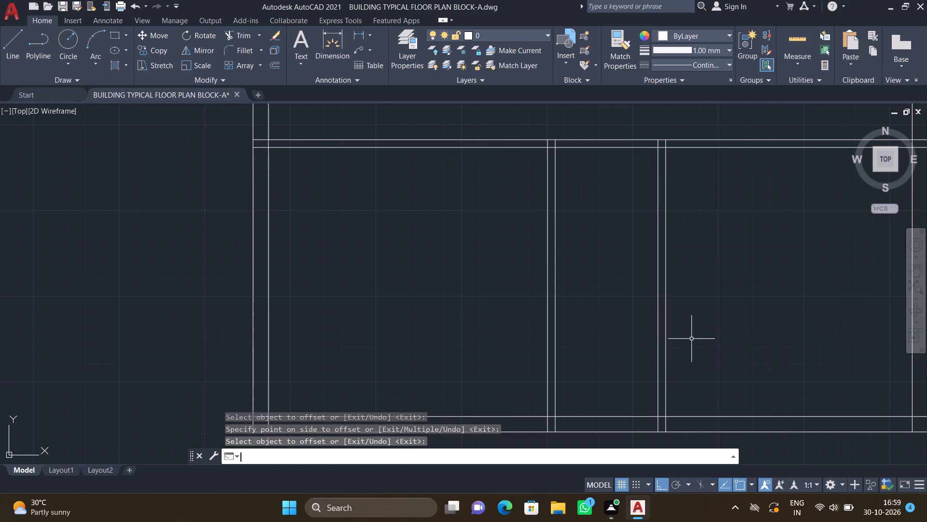
Offset the inner line of the bottom outer wall 4'9" up across the lower rooms.
scroll(697, 338, "down", 3)
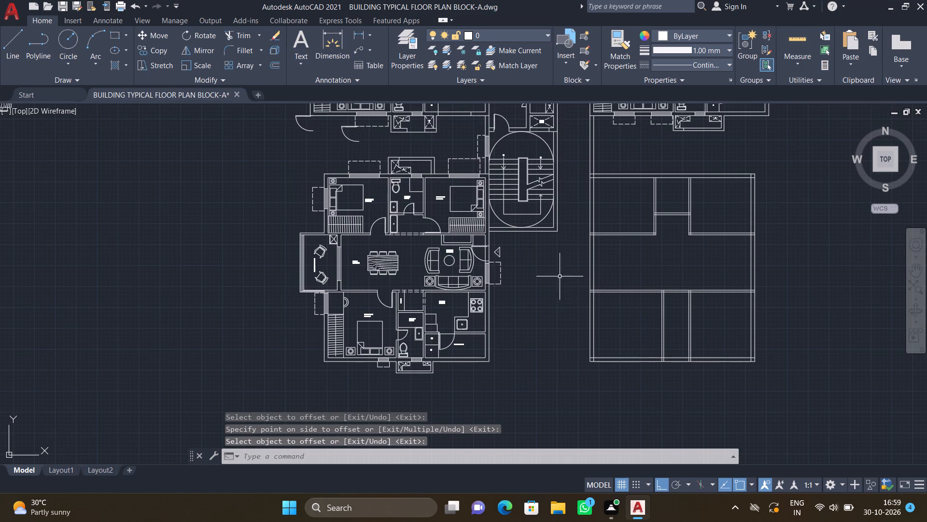
scroll(745, 354, "up", 3)
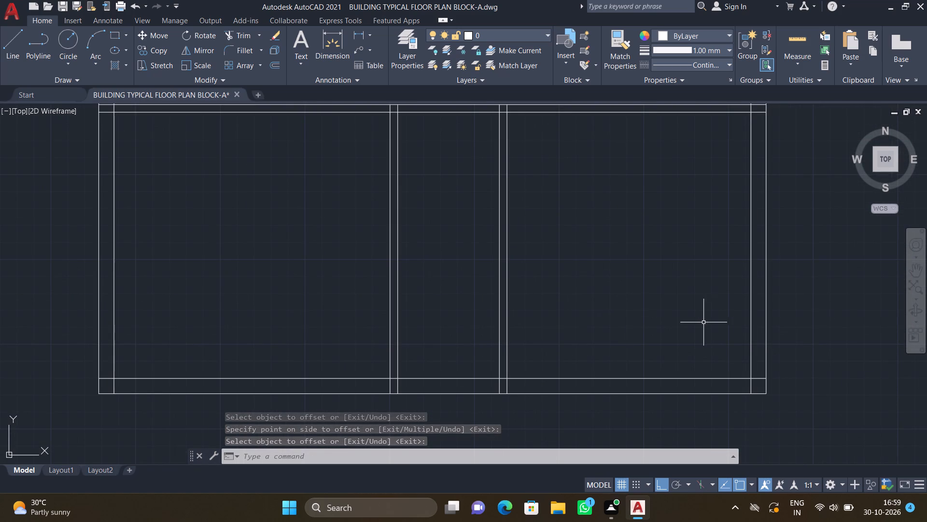
scroll(566, 309, "down", 2)
scroll(658, 277, "up", 1)
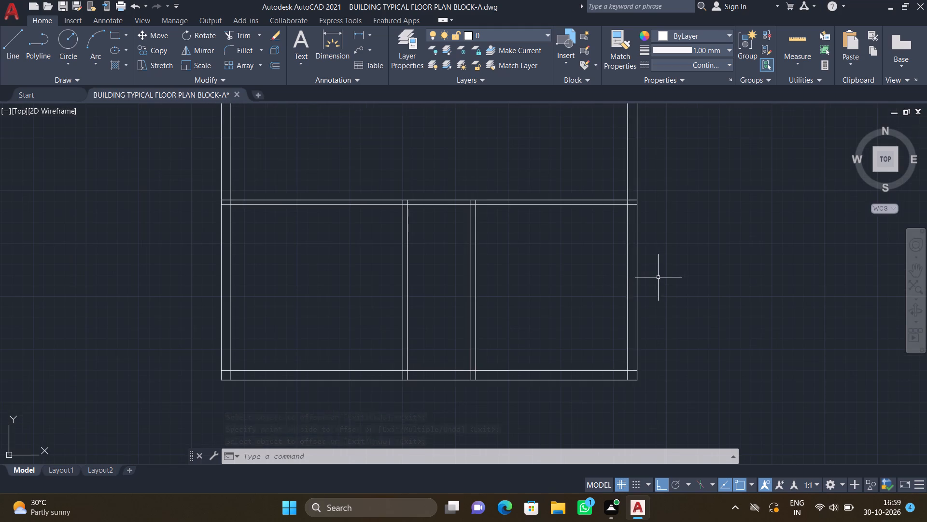
key("o")
key("Return")
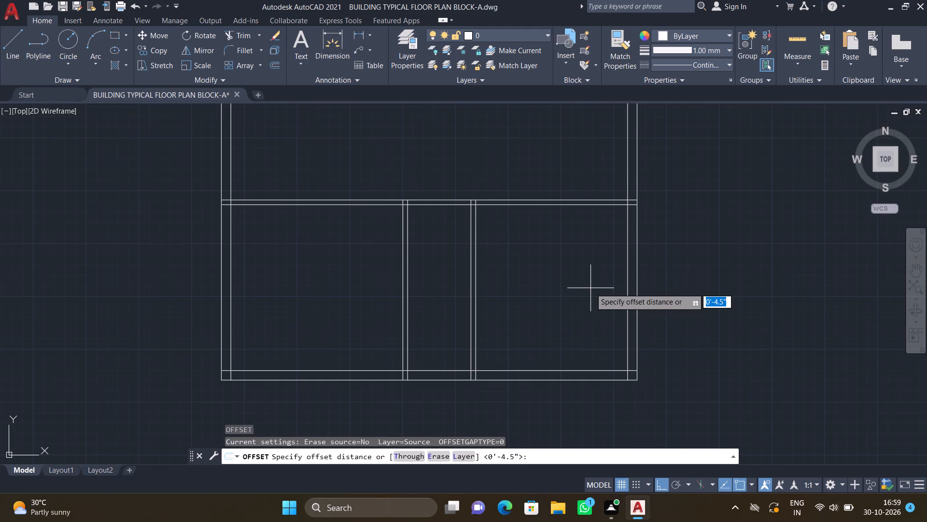
type("4'")
key("9")
key("shift+quotedbl")
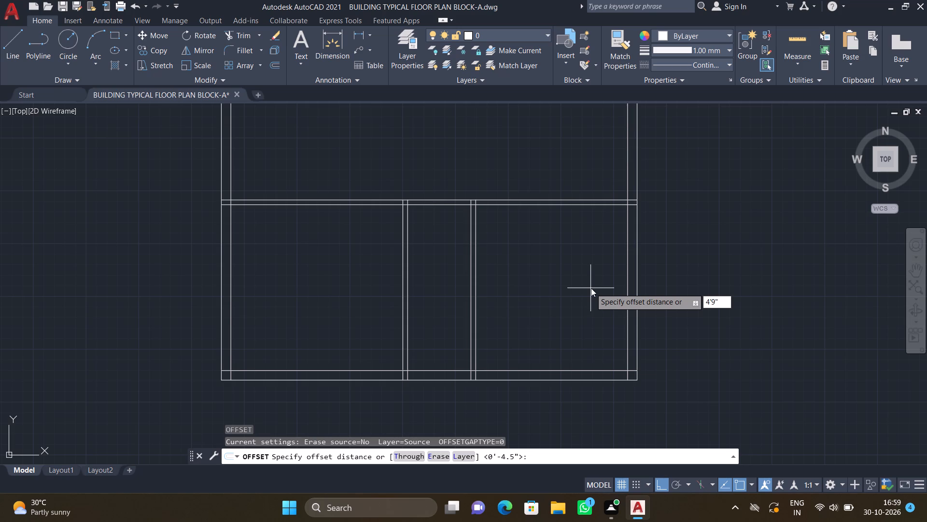
key("Return")
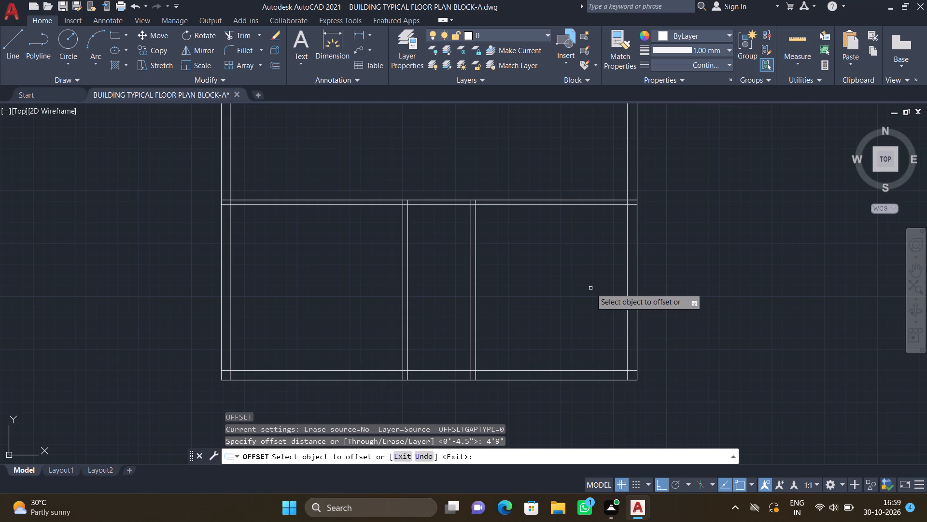
left_click(560, 371)
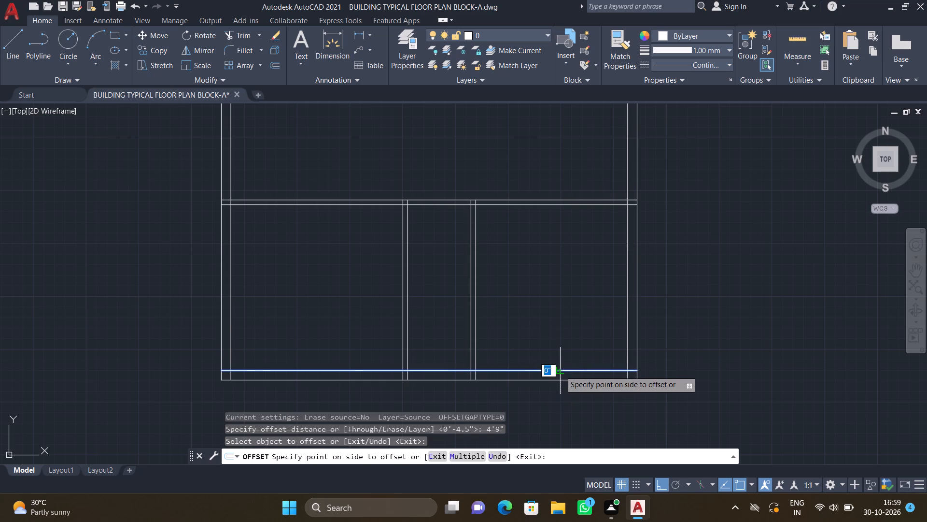
left_click(560, 303)
key("Return")
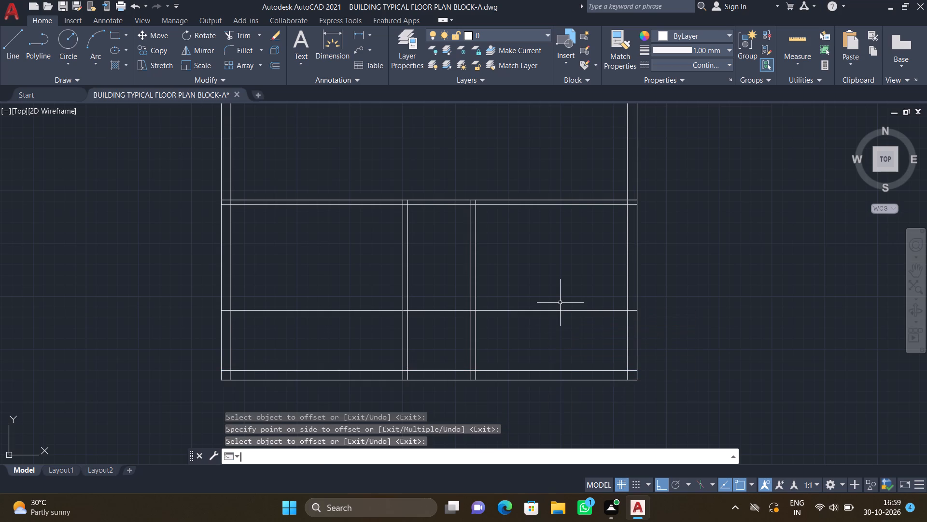
Trim the 4'9" horizontal line out of the lower left and middle rooms and the left outer wall, keeping it in the lower right room.
type("TR")
key("Return")
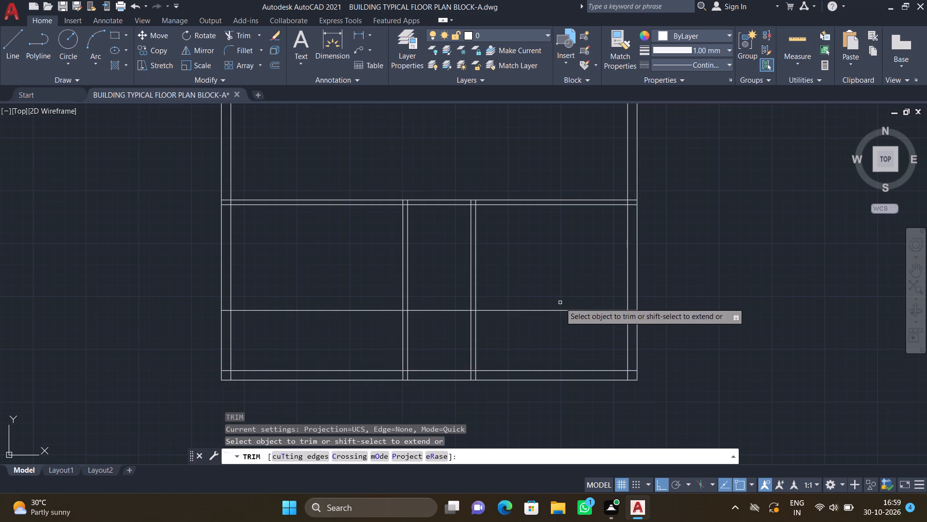
scroll(426, 335, "up", 1)
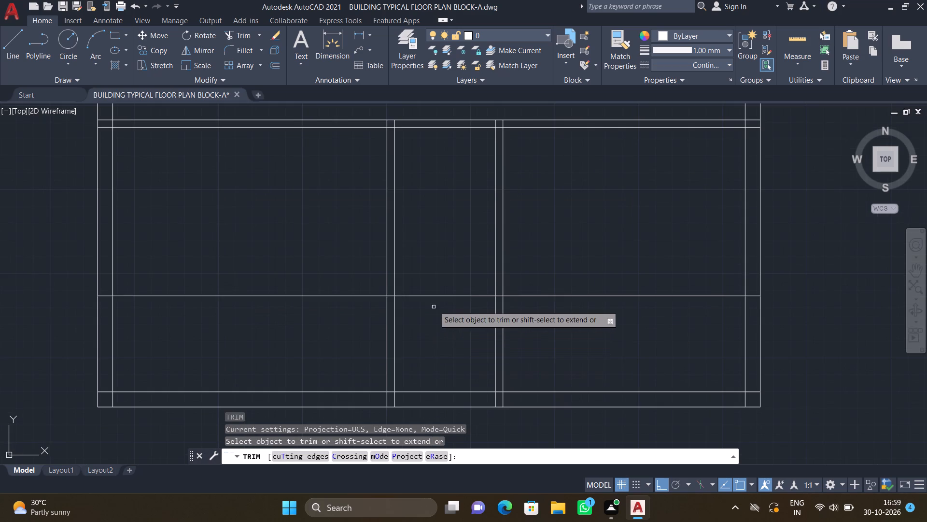
left_click_drag(441, 280, 447, 299)
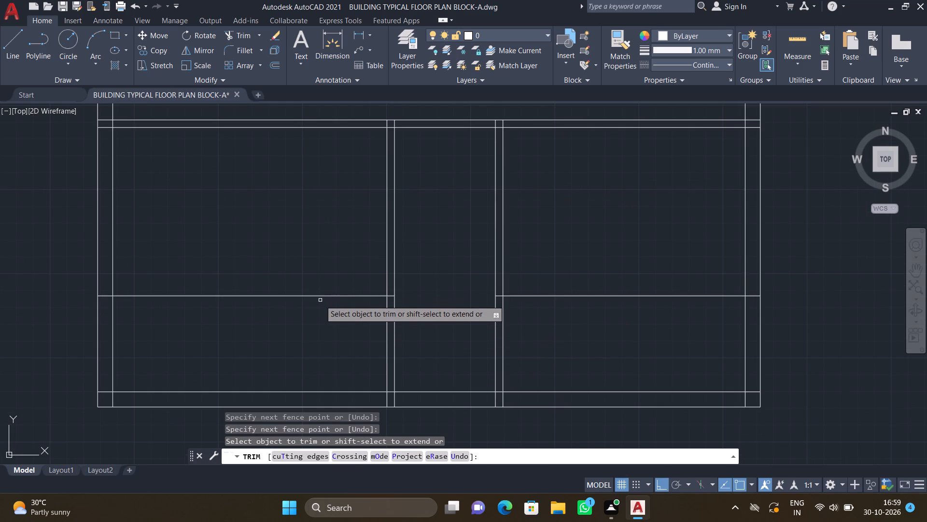
left_click_drag(308, 287, 311, 303)
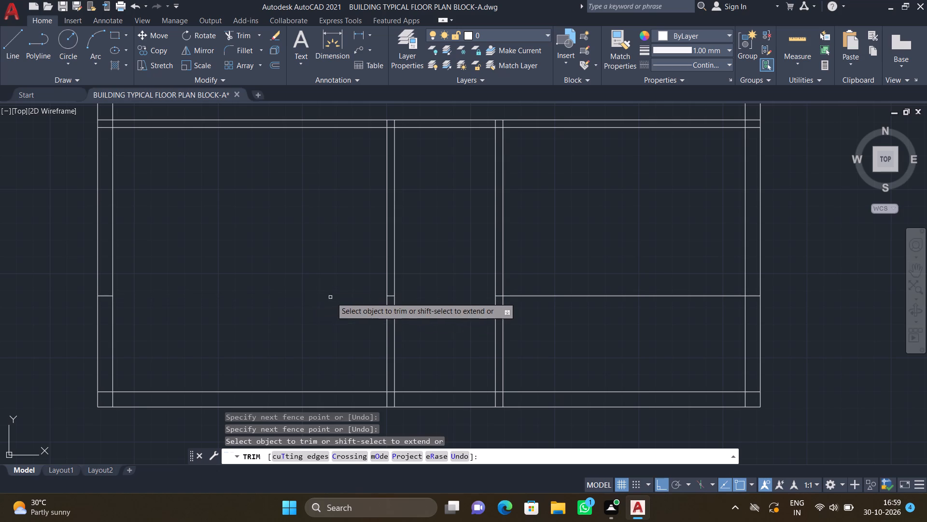
scroll(397, 303, "up", 2)
left_click(384, 290)
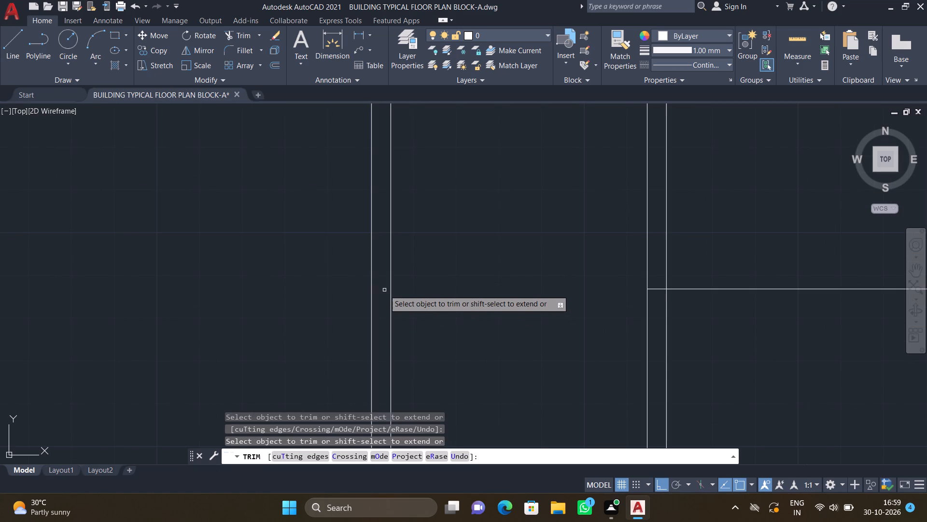
scroll(359, 318, "down", 2)
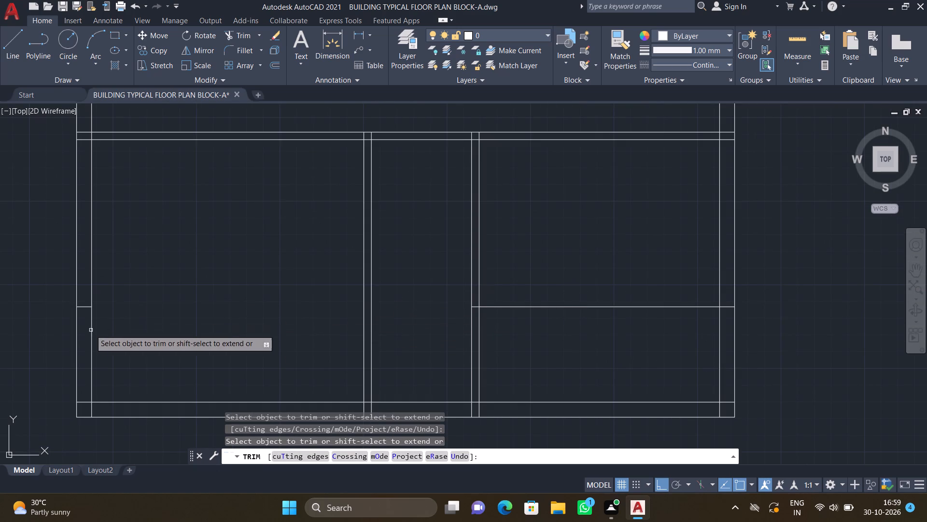
scroll(90, 327, "up", 2)
left_click(74, 292)
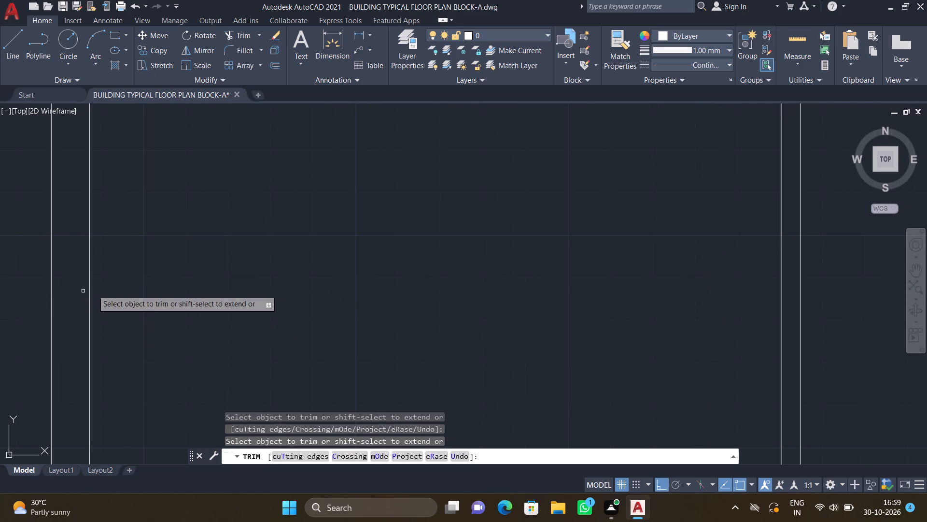
scroll(278, 301, "down", 3)
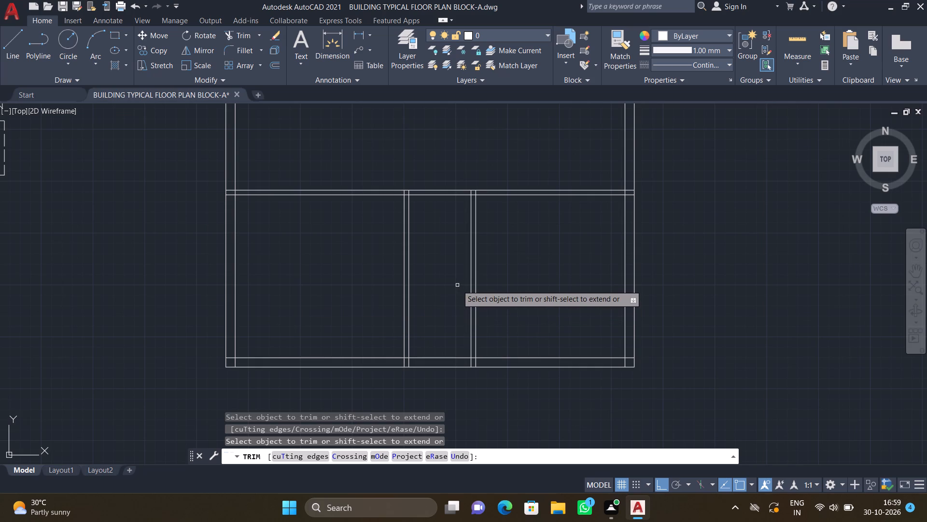
key("Return")
Offset the remaining horizontal line in the lower right room 4.5" up to form the partition wall.
key("o")
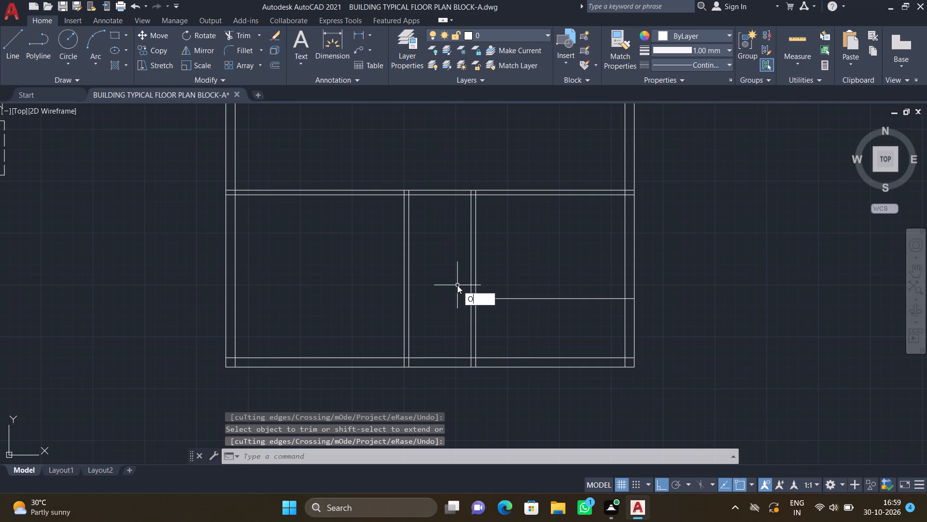
key("Return")
type("4.5")
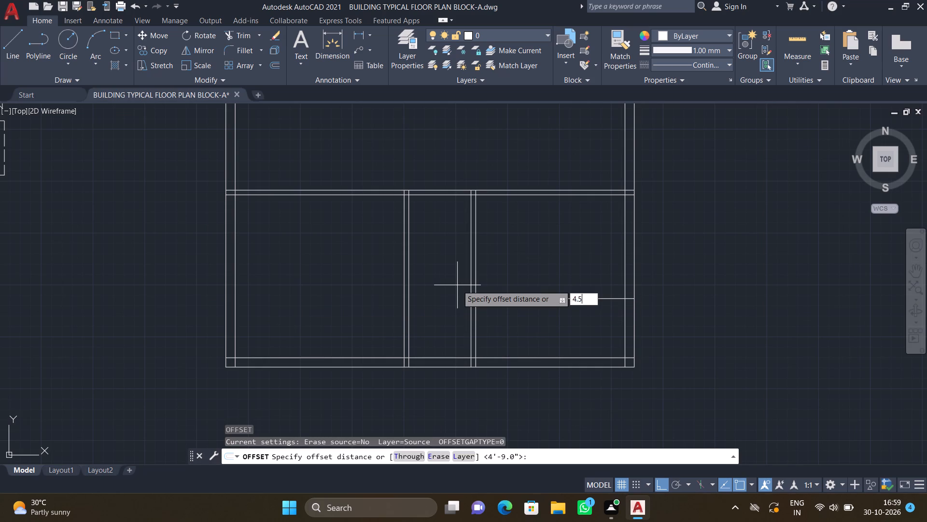
key("shift+quotedbl")
key("Return")
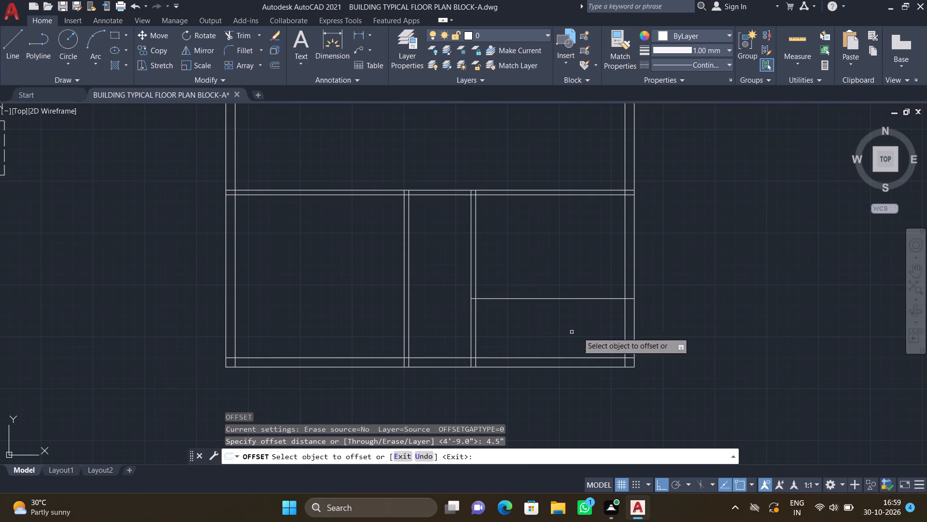
left_click(566, 297)
left_click(572, 264)
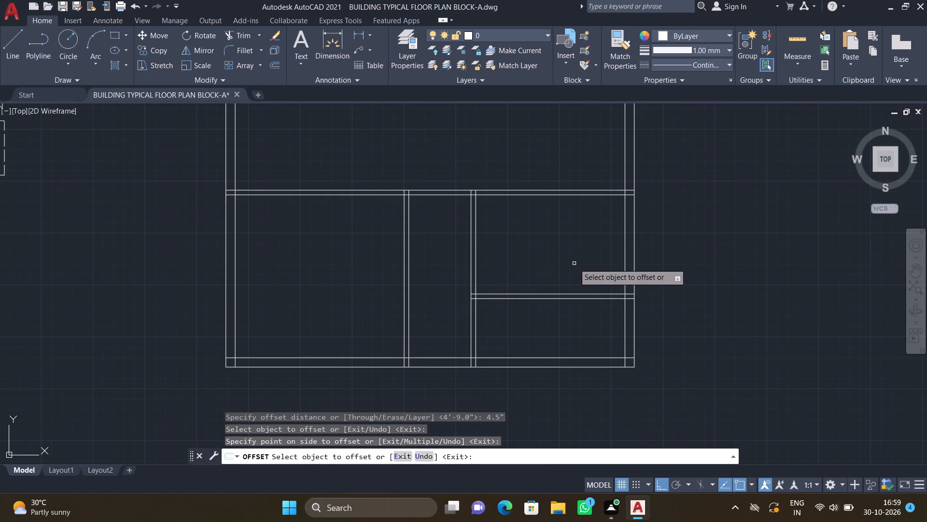
key("Return")
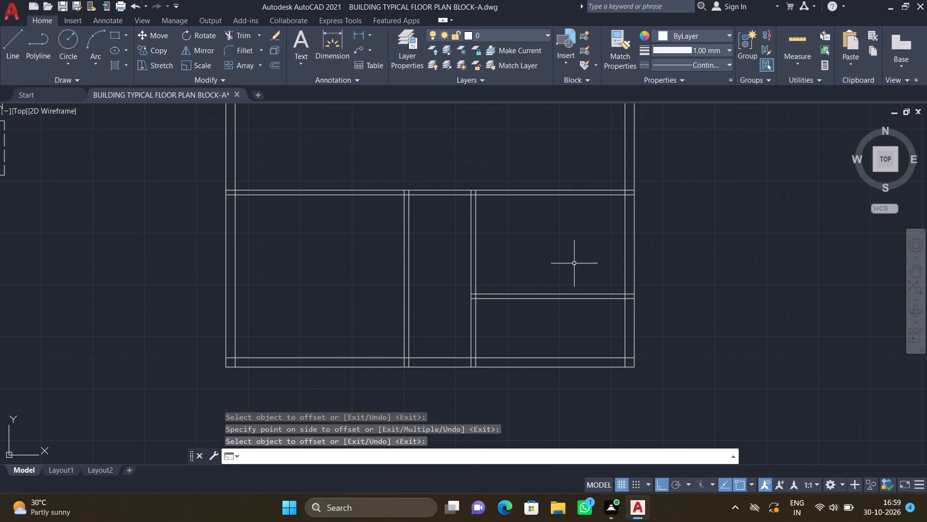
Trim both lines of the right outer wall along the central hall, between the upper and lower room walls.
scroll(567, 279, "down", 1)
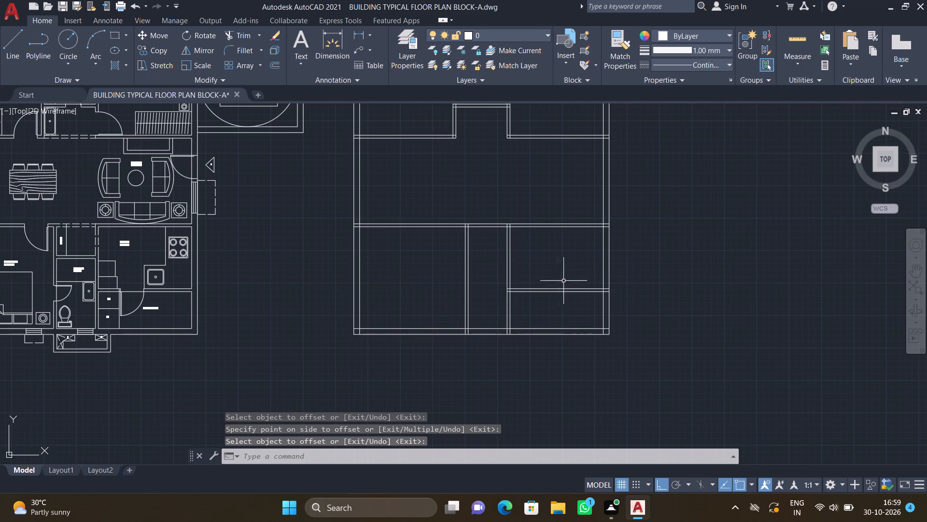
scroll(534, 296, "down", 1)
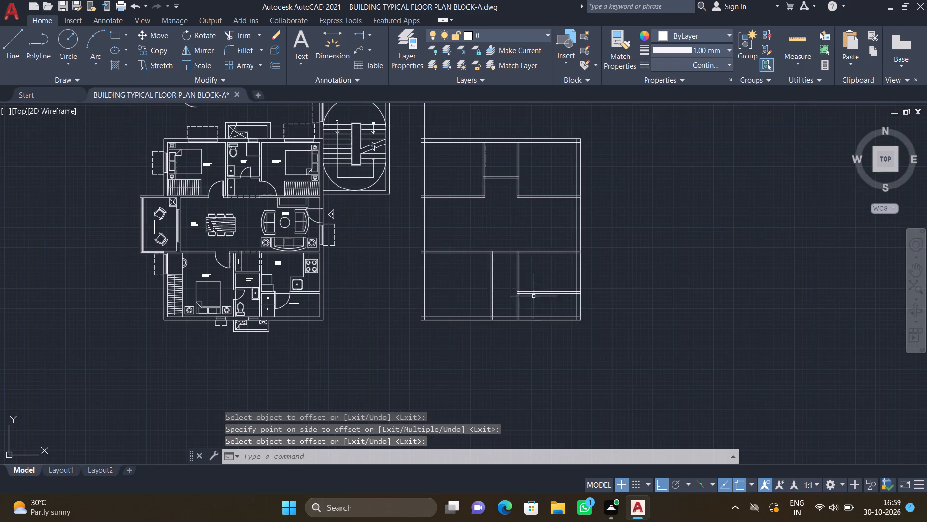
middle_click(525, 225)
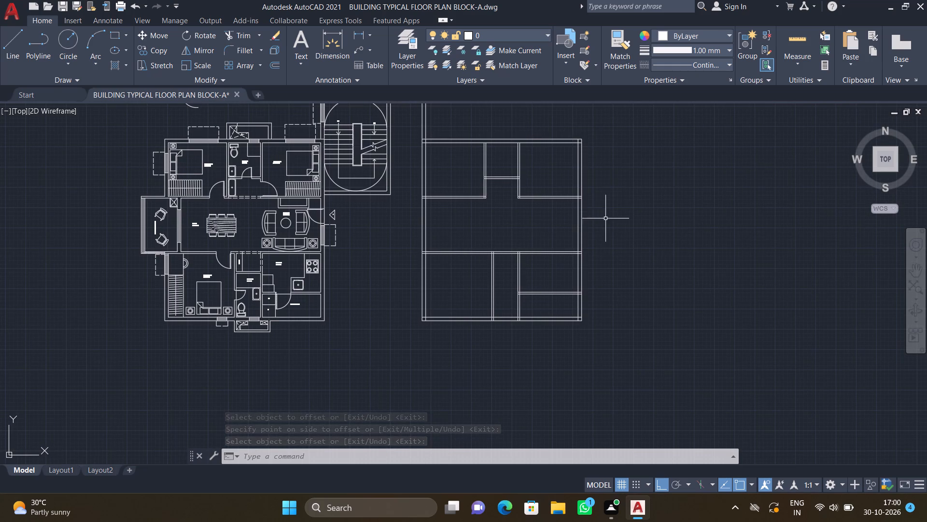
scroll(596, 224, "up", 2)
type("TR")
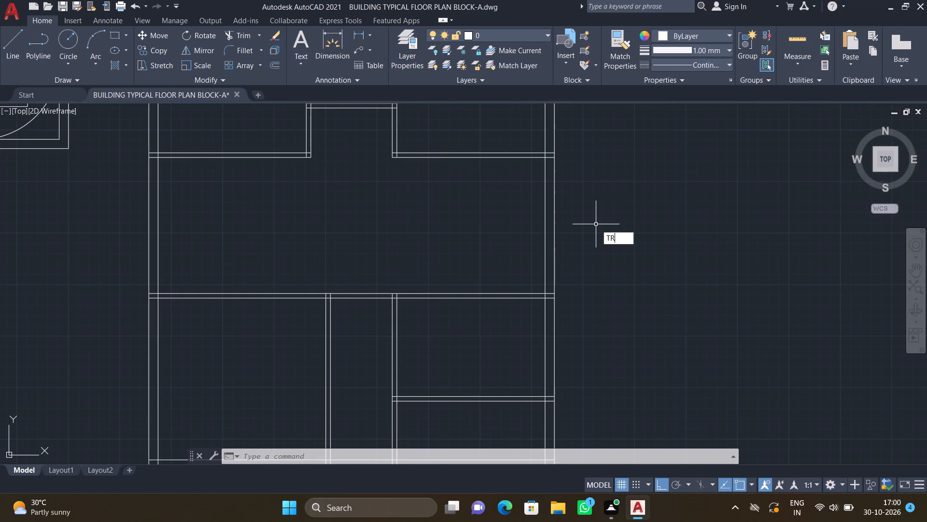
key("Return")
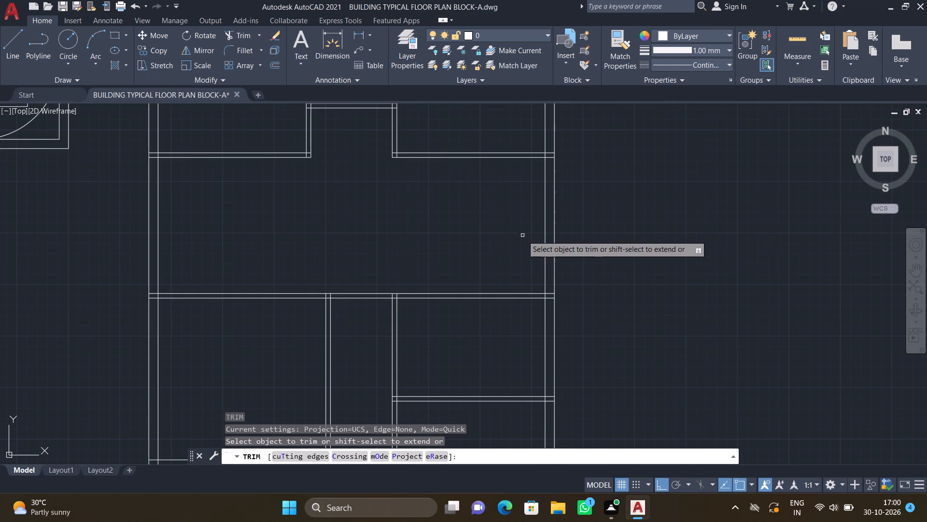
left_click_drag(523, 235, 589, 237)
key("Return")
Draw a vertical line about 11' long across the hall's open right end, slightly inside the outer wall, from upper to lower room wall.
key("l")
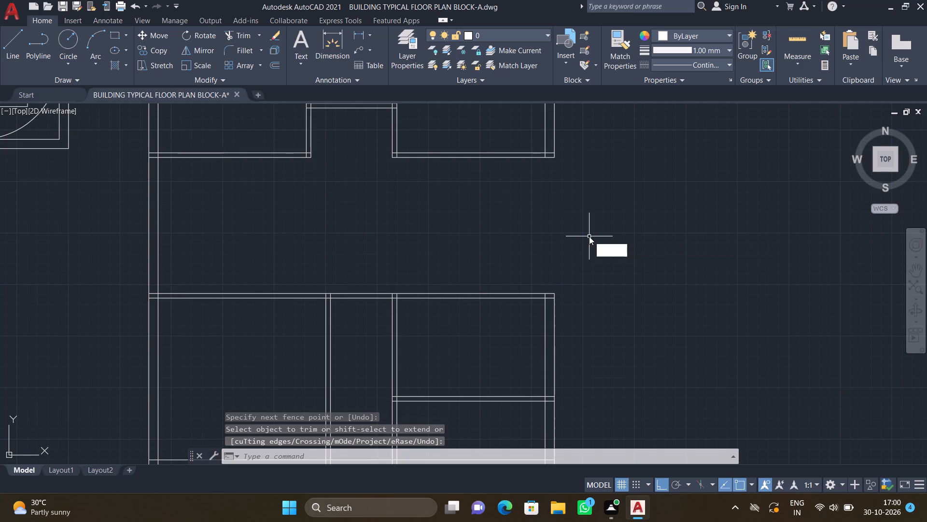
key("Return")
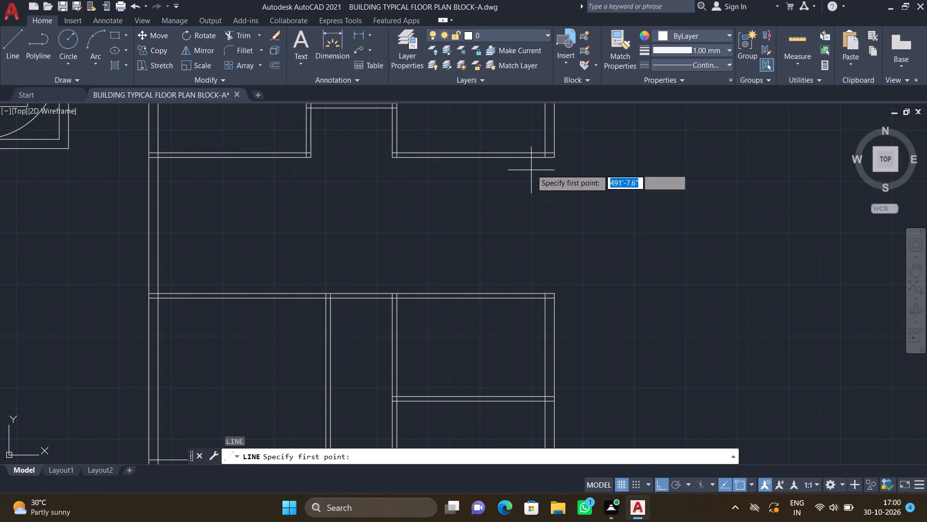
scroll(531, 167, "up", 2)
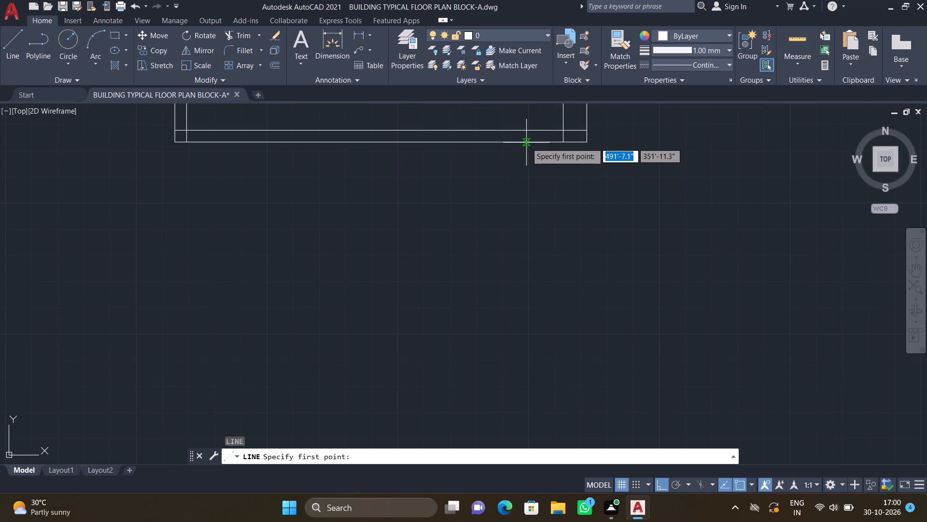
left_click_drag(526, 143, 526, 150)
scroll(532, 219, "down", 2)
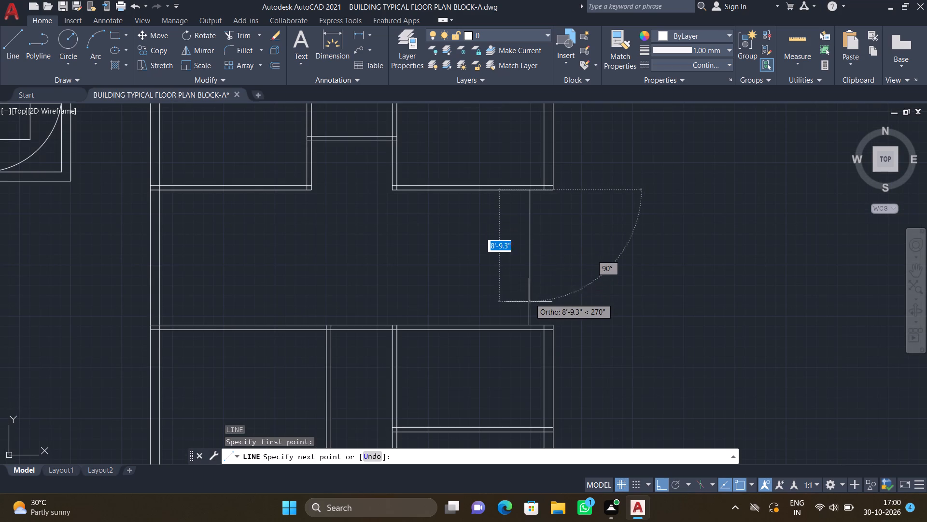
scroll(529, 308, "up", 2)
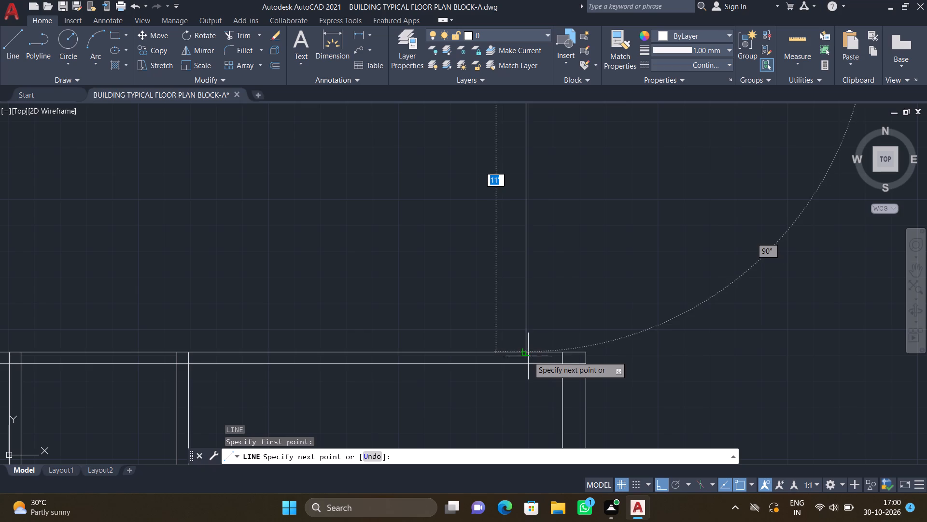
left_click(525, 350)
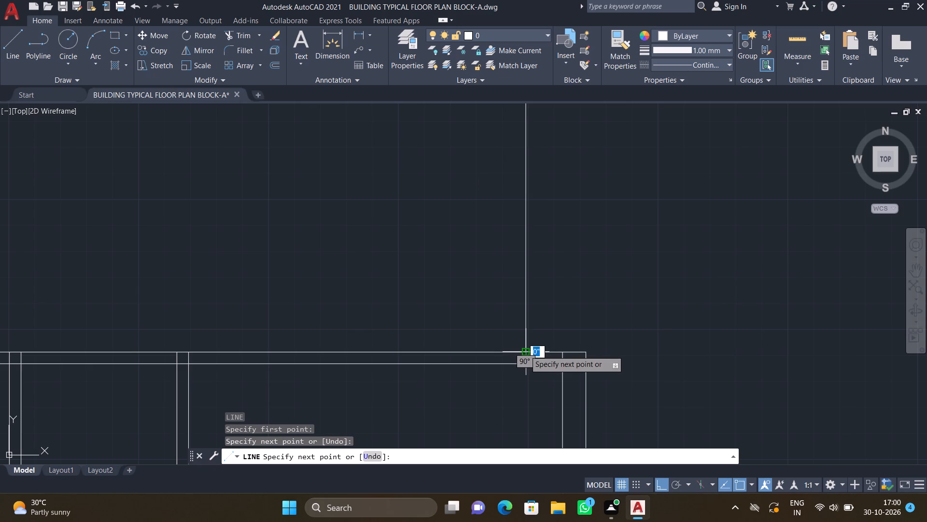
key("Return")
Offset the new vertical line at the hall's right end 9" to the left to form the wall thickness.
scroll(518, 334, "down", 3)
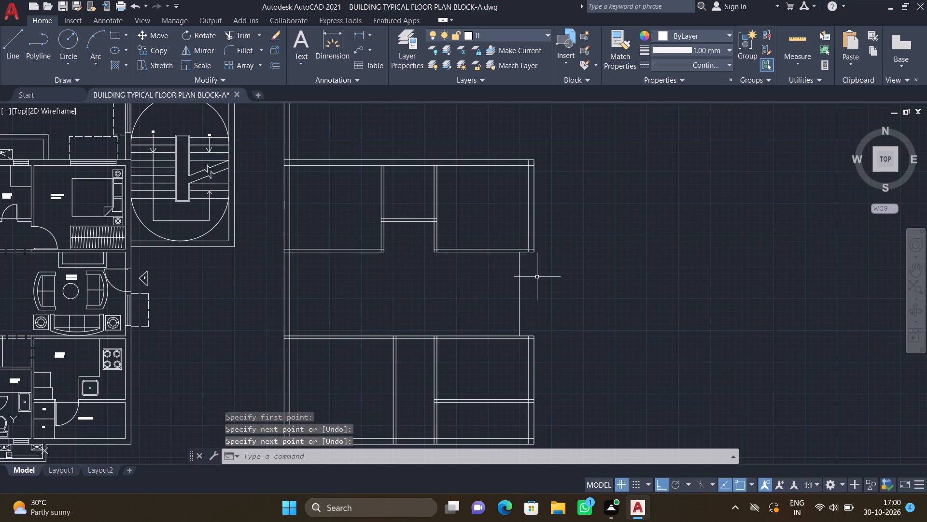
scroll(520, 270, "up", 2)
key("o")
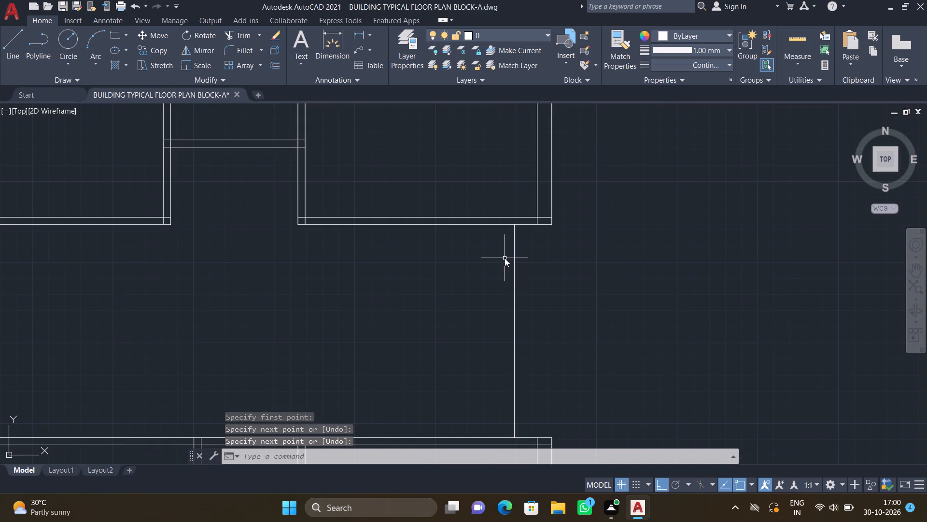
key("Return")
key("9")
key("shift+quotedbl")
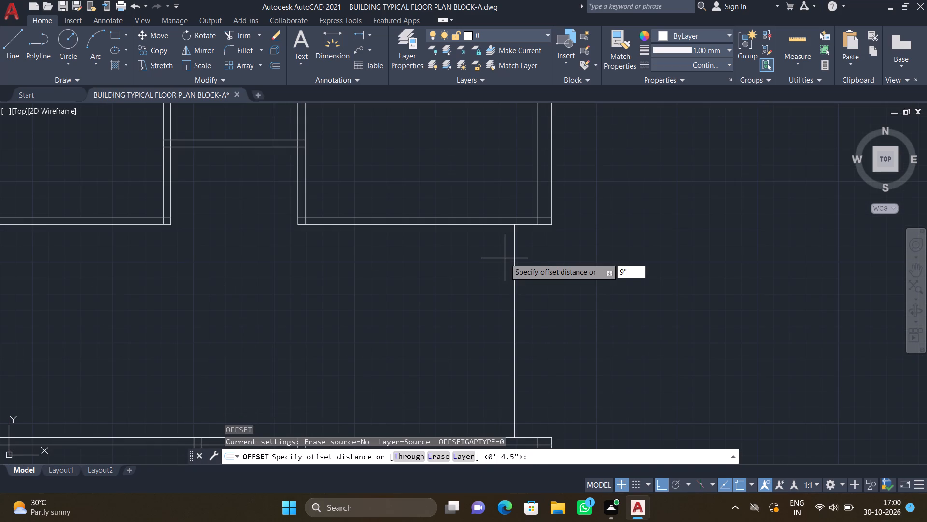
key("Return")
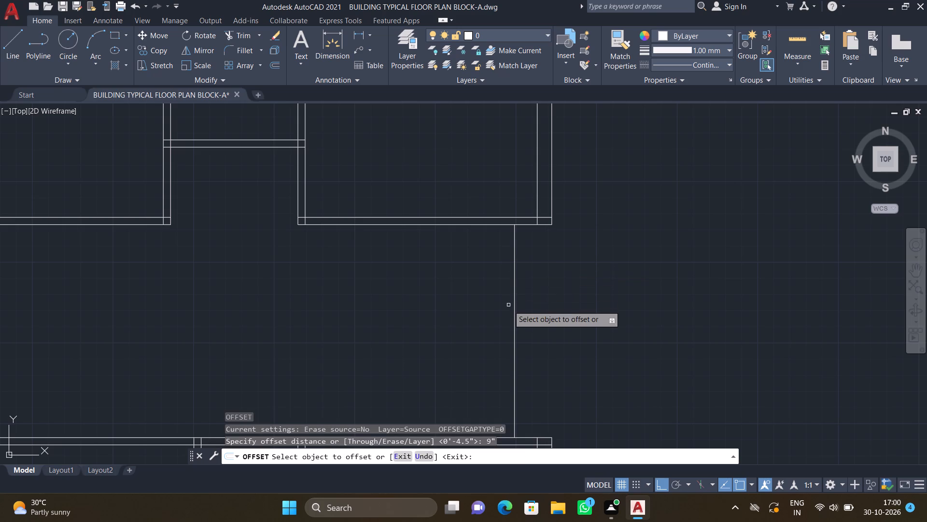
left_click(515, 312)
left_click(495, 316)
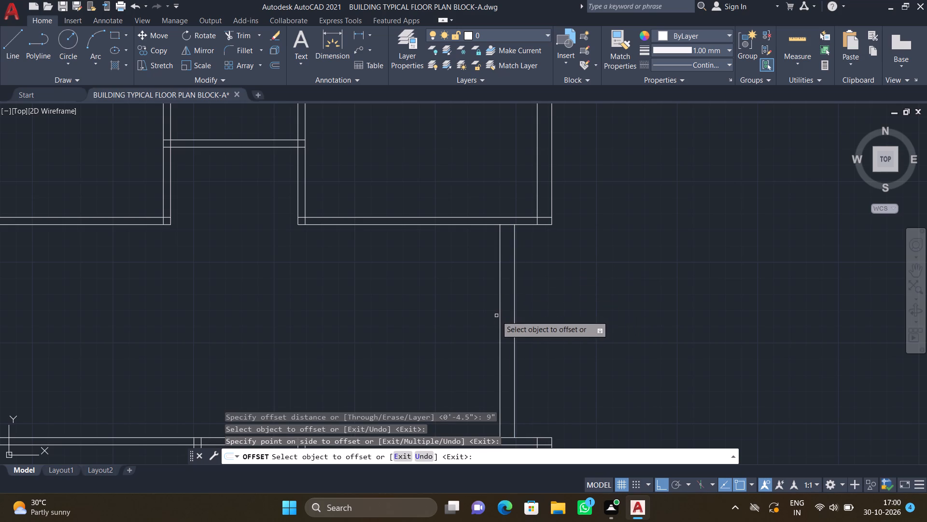
key("Return")
Offset the right line of the hall's new 9" wall 6'8" to the right, outside the flat.
key("o")
key("Return")
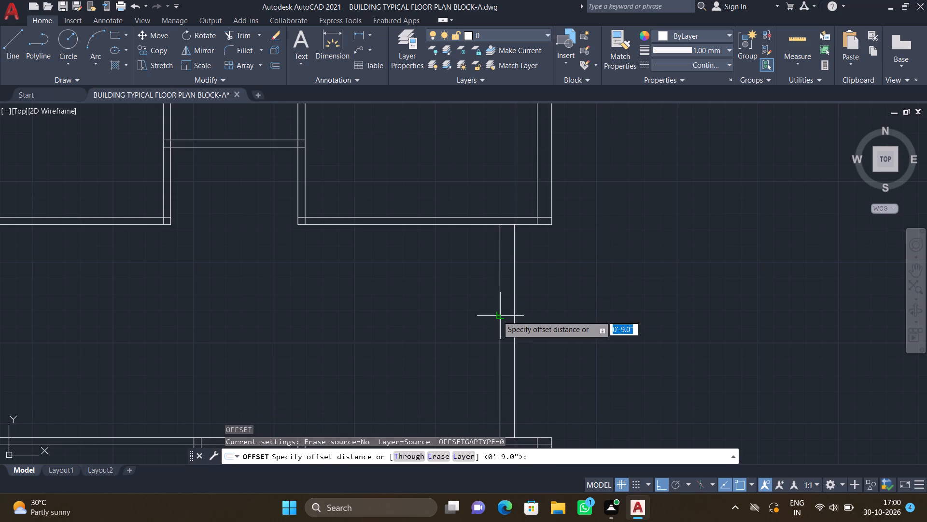
type("6'")
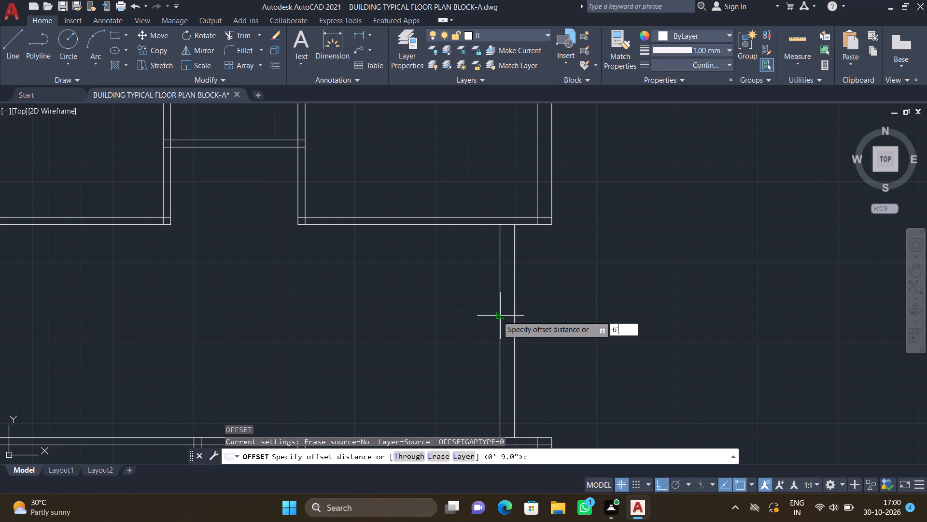
key("8")
key("shift+quotedbl")
key("Return")
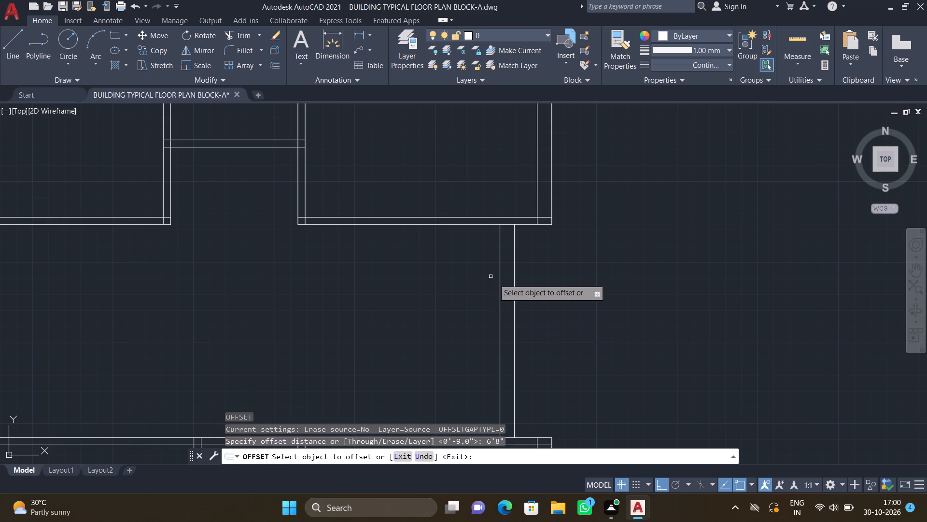
left_click_drag(516, 309, 524, 314)
left_click(605, 321)
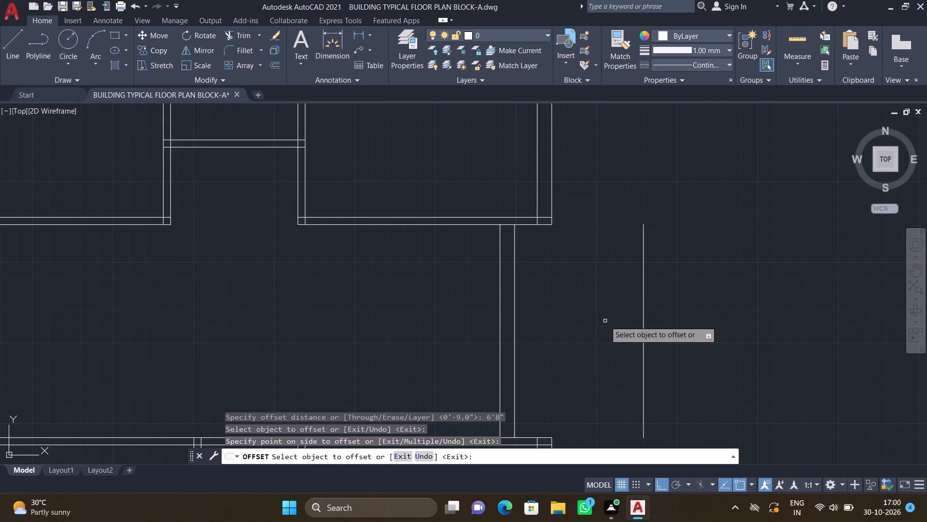
key("Return")
Offset the projection's vertical line 9" to the right to form its outer wall thickness.
key("o")
key("Return")
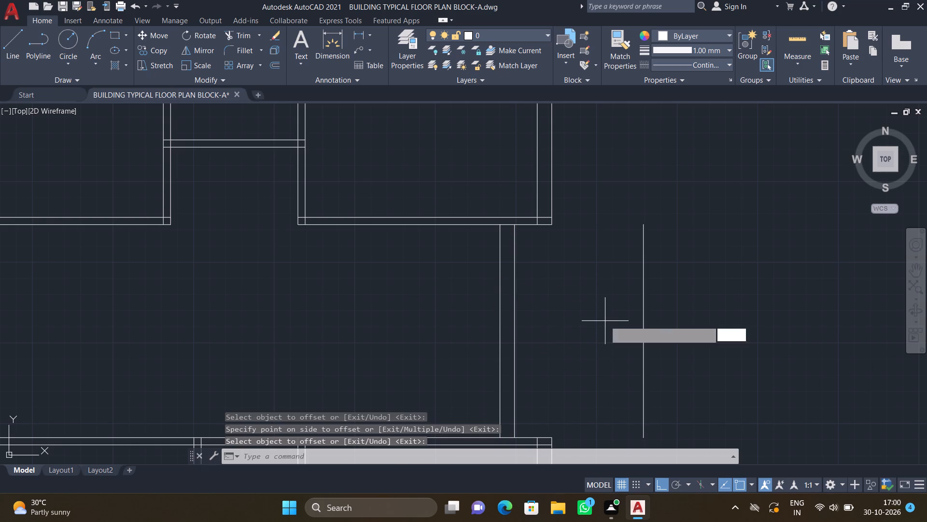
key("9")
key("shift+quotedbl")
key("Return")
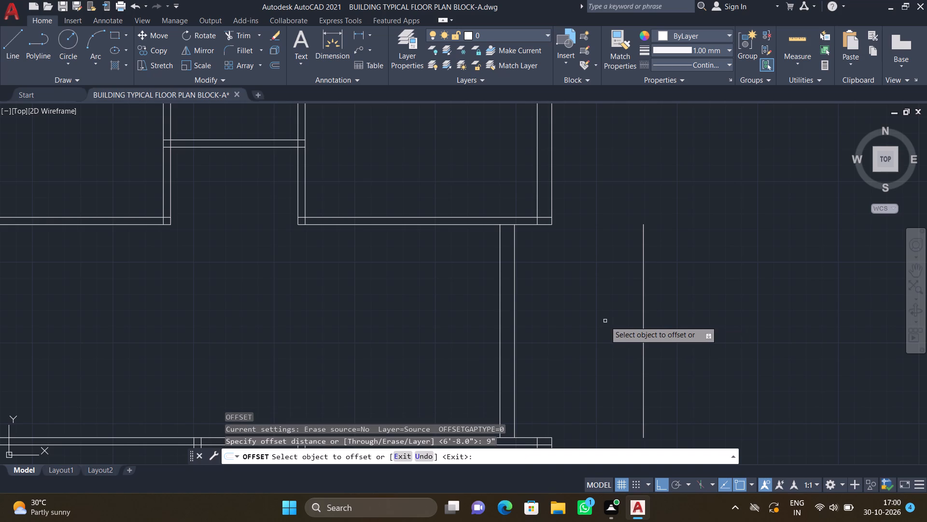
left_click(645, 328)
left_click(697, 332)
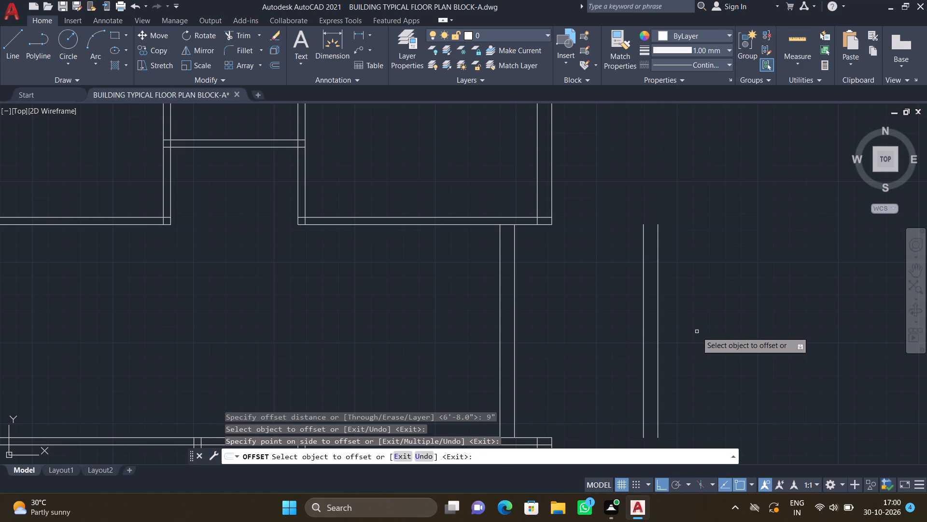
key("Return")
Draw the projection's upper outer wall line, about 5'-6" long, from the upper room wall to align with the outermost vertical line.
key("l")
key("Return")
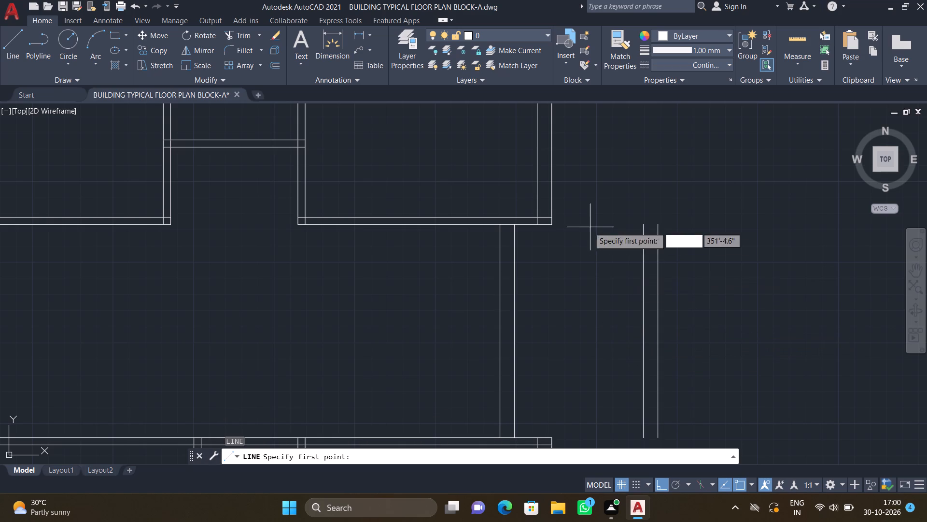
scroll(560, 223, "up", 2)
left_click(537, 211)
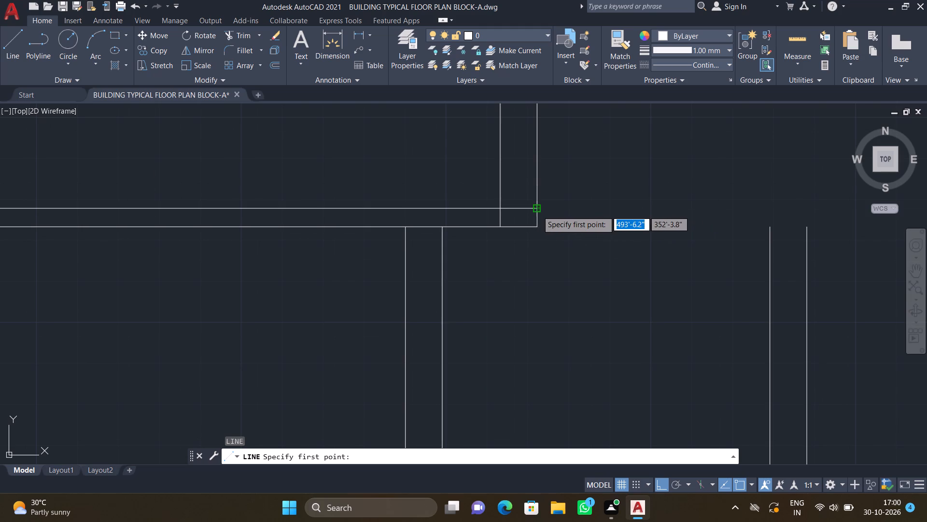
scroll(799, 237, "up", 1)
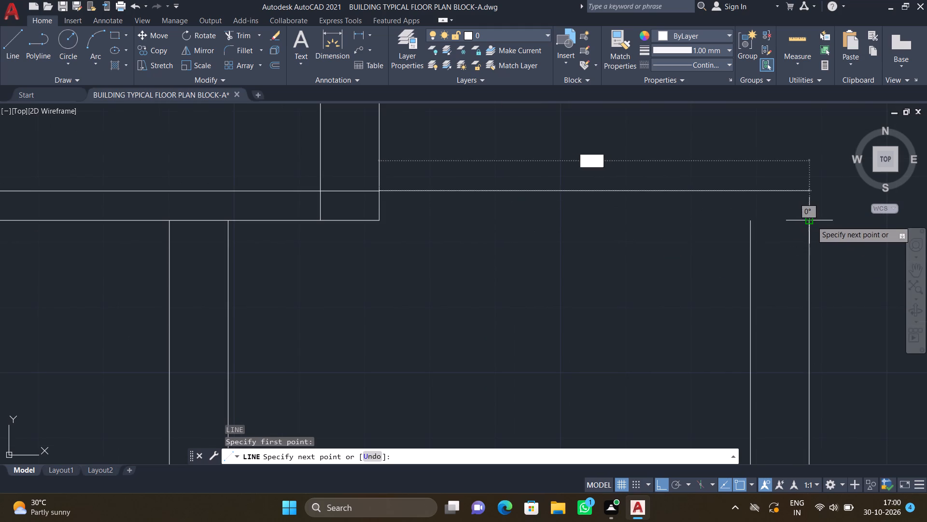
left_click(809, 191)
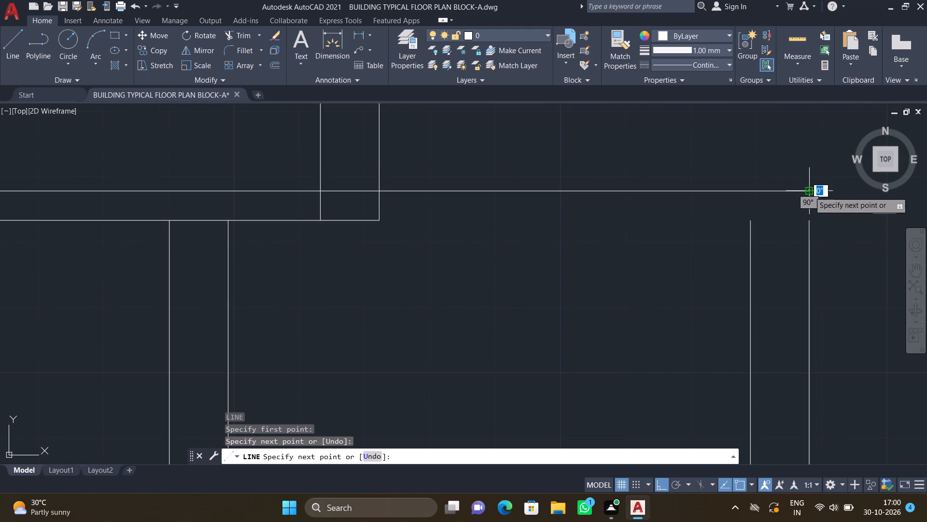
key("Return")
Draw the projection's upper inner wall line from the upper room's bottom-right corner to the top end of the outermost vertical line.
scroll(792, 203, "up", 1)
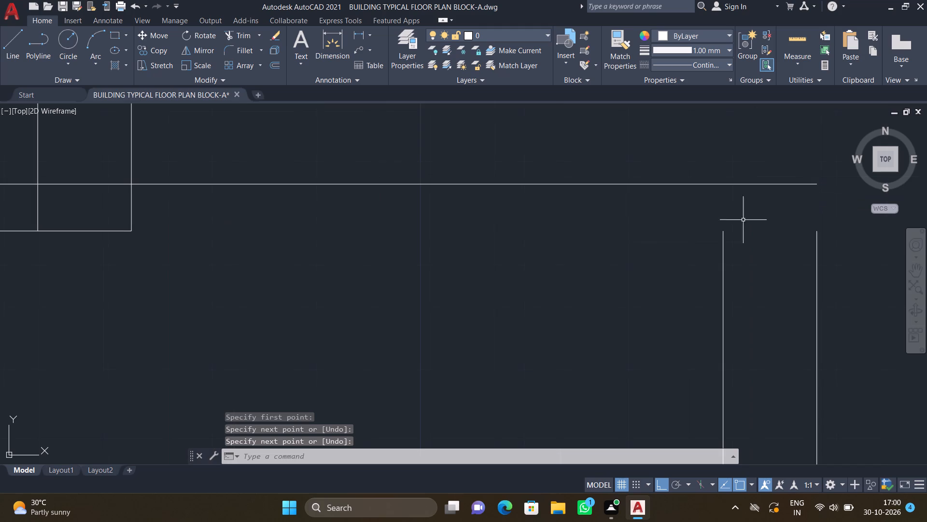
key("l")
key("Return")
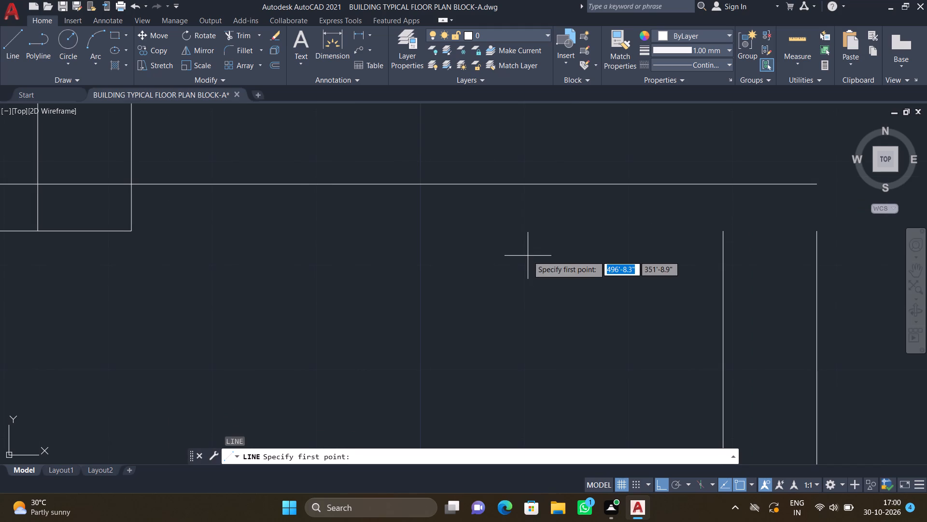
left_click(131, 233)
scroll(348, 273, "down", 2)
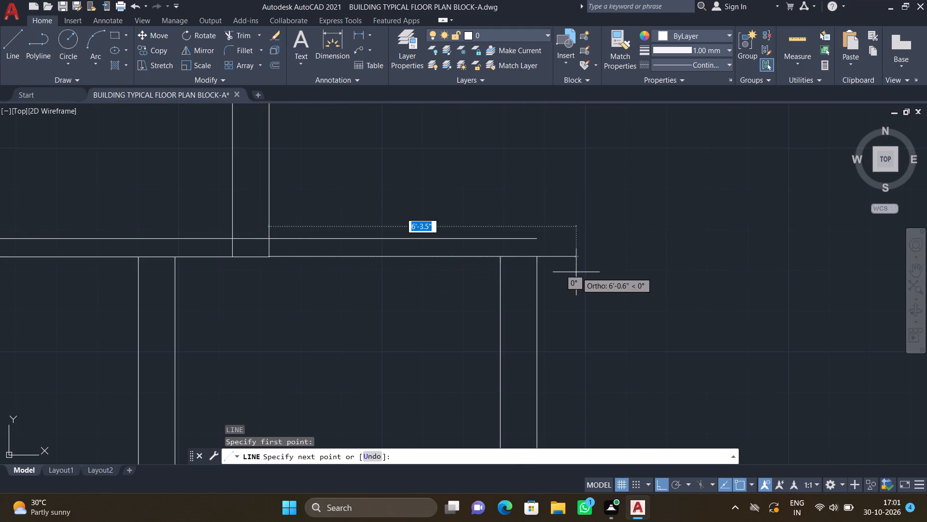
scroll(541, 269, "up", 3)
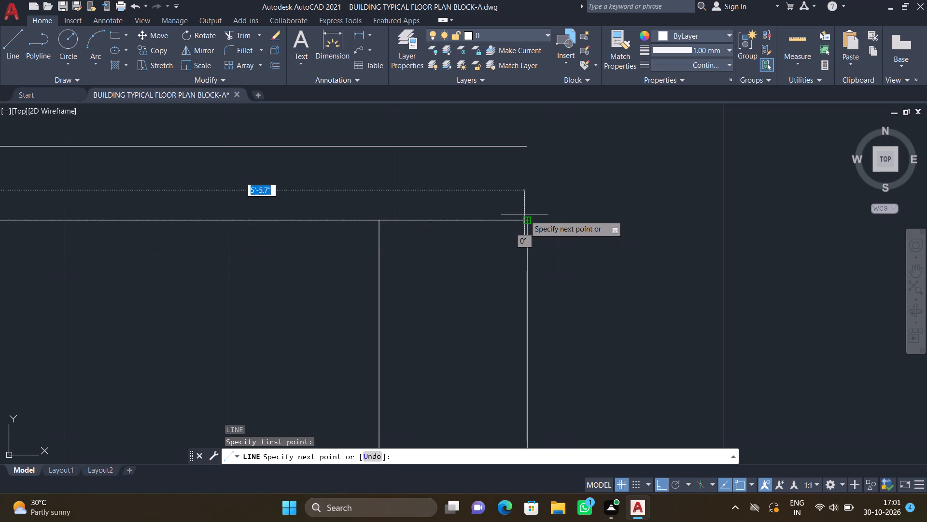
left_click(525, 223)
key("Return")
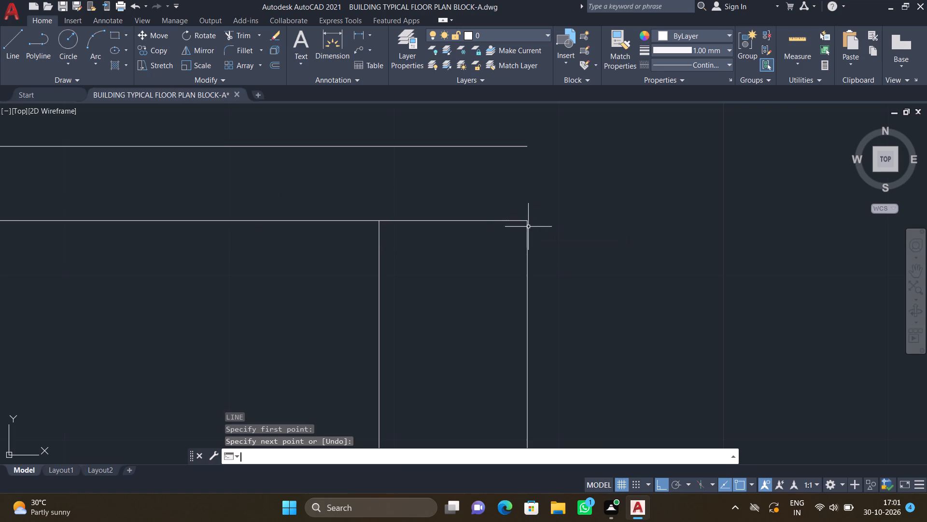
Extend both vertical lines of the projection's right wall up to its upper outer wall line.
type("EX")
key("Return")
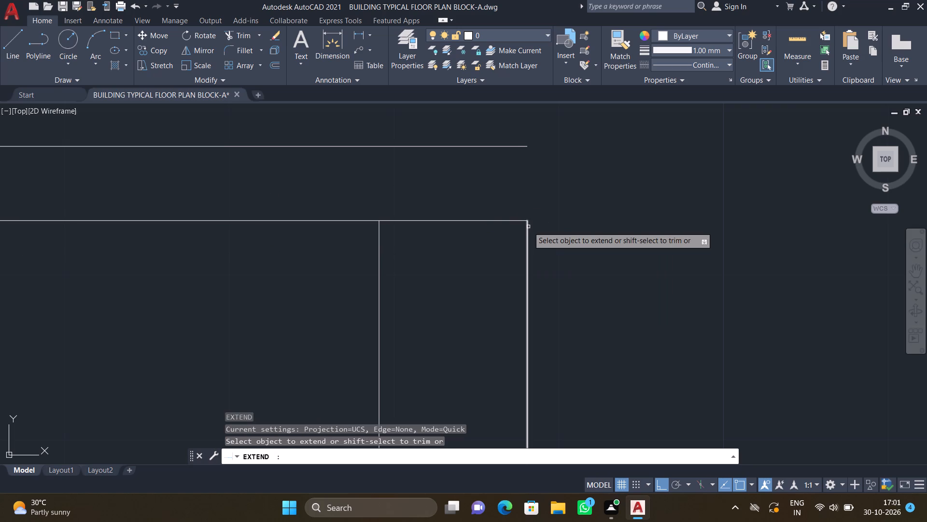
left_click(527, 228)
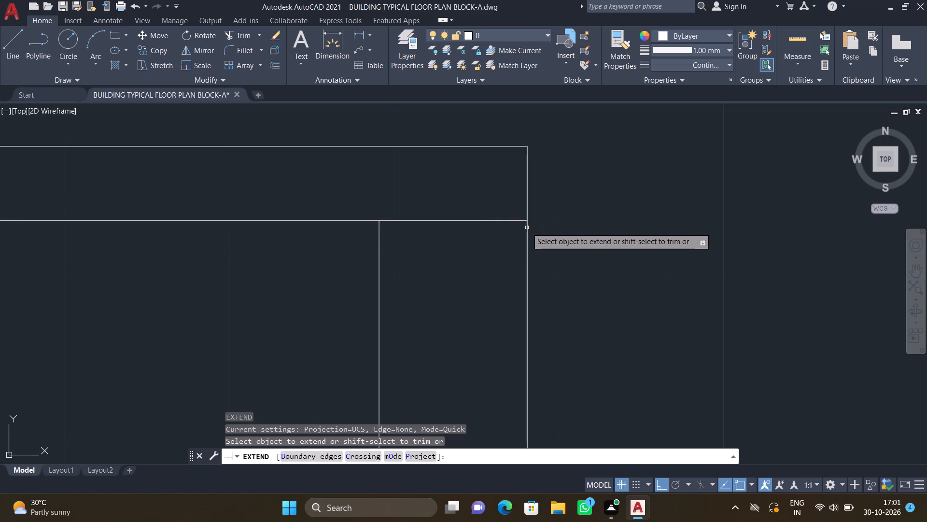
left_click(379, 265)
key("Return")
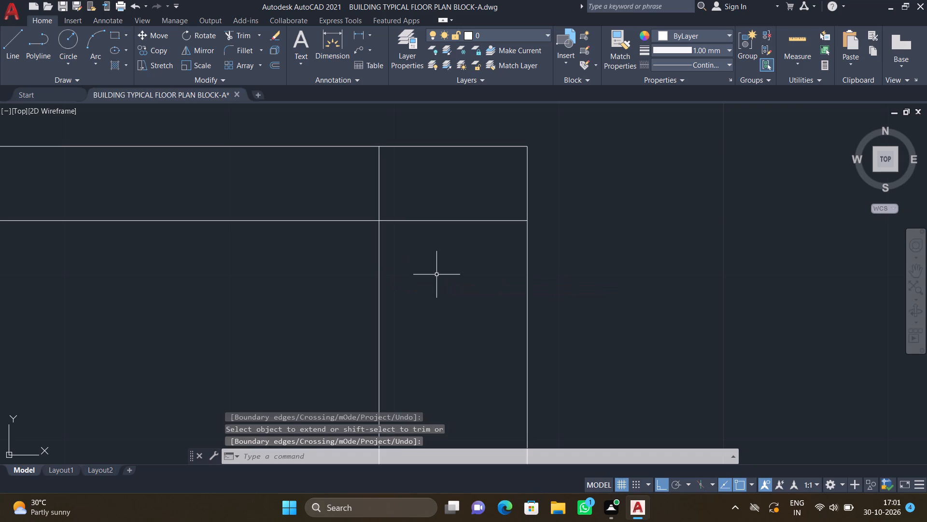
Draw the projection's lower inner wall line from the lower room's top-right corner to the bottom end of the right wall's inner line.
scroll(437, 274, "down", 4)
middle_click_drag(419, 320, 478, 219)
scroll(479, 219, "down", 2)
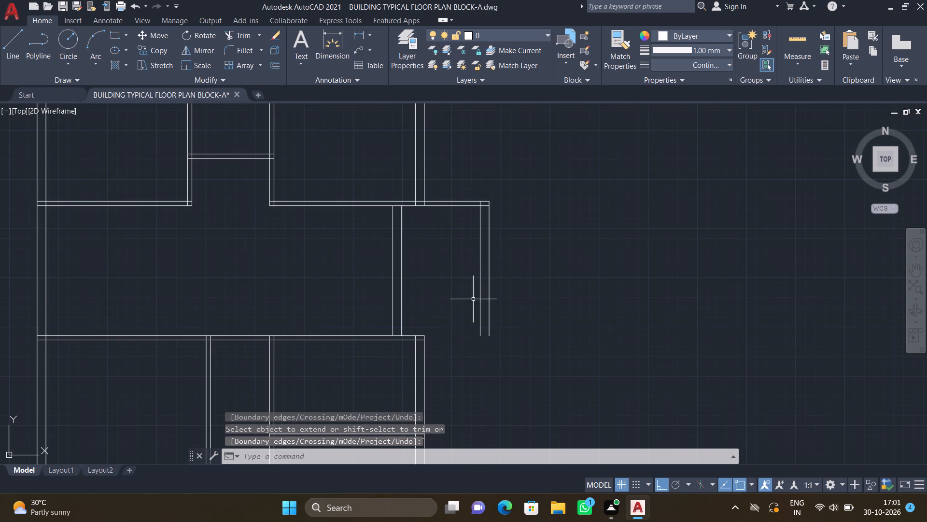
scroll(450, 366, "up", 3)
key("l")
key("Return")
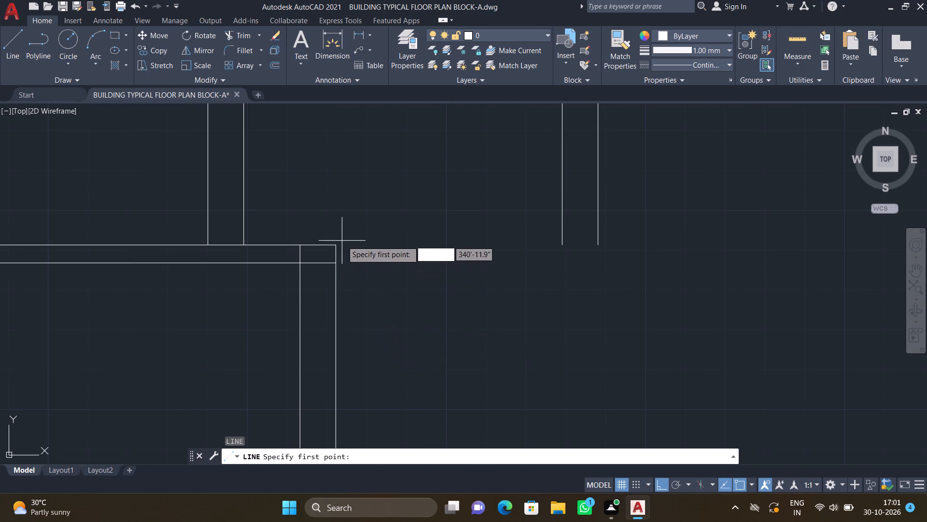
left_click(336, 247)
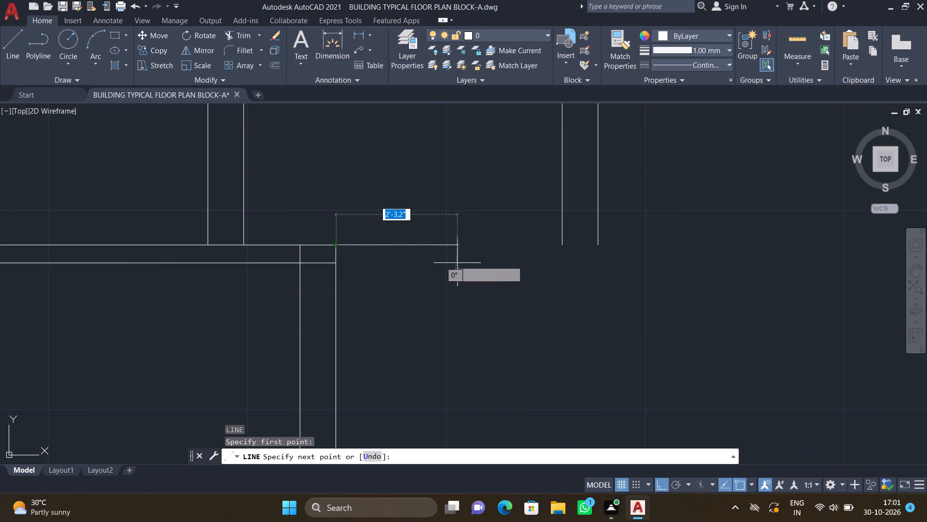
scroll(552, 251, "up", 2)
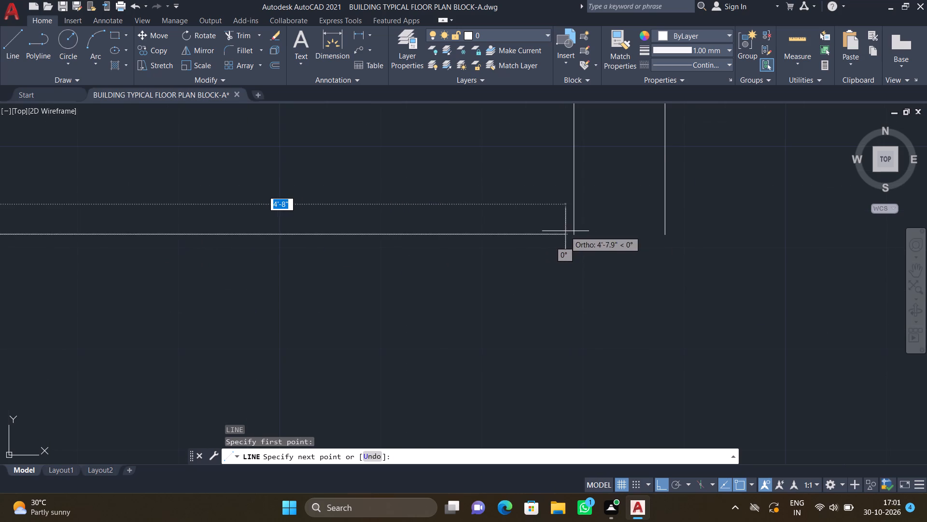
left_click(573, 233)
key("Return")
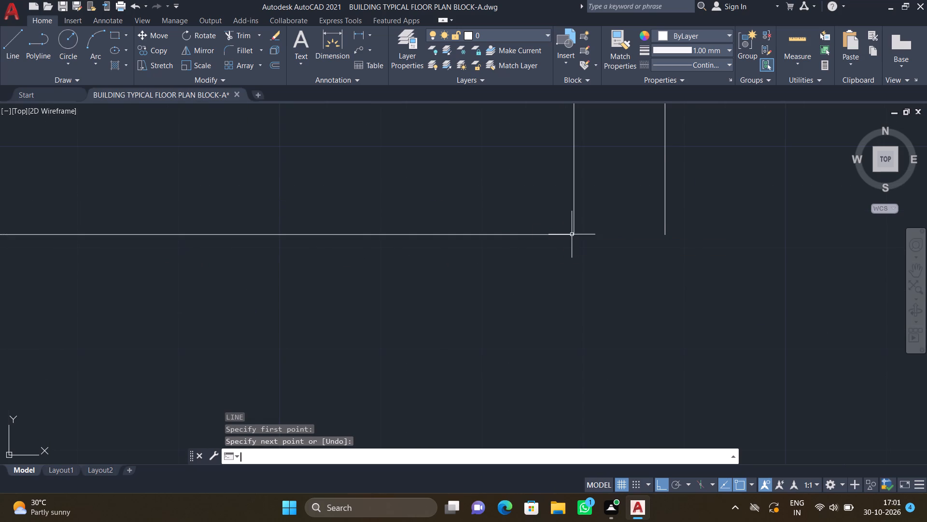
Draw the projection's lower outer wall line, about 5'-6" long, from the lower room wall to align with the outermost vertical line.
scroll(544, 263, "down", 3)
scroll(426, 276, "up", 2)
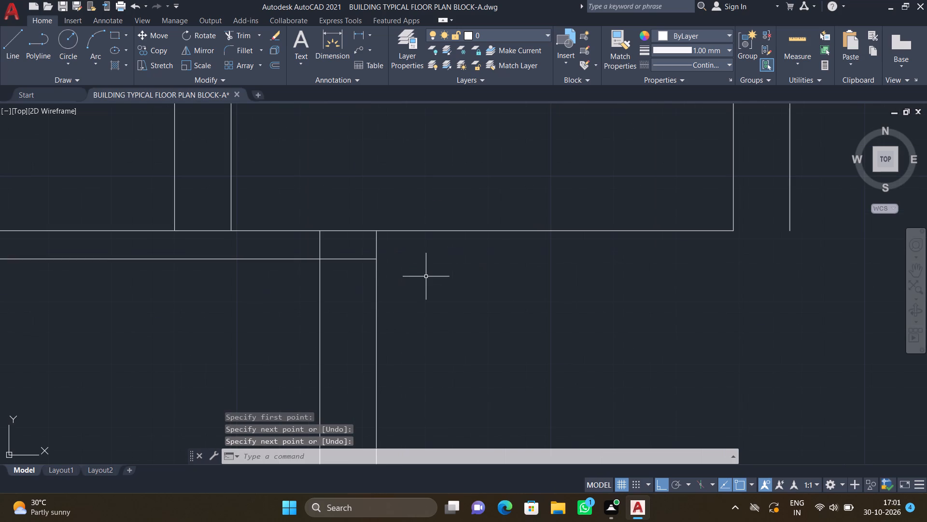
key("l")
key("Return")
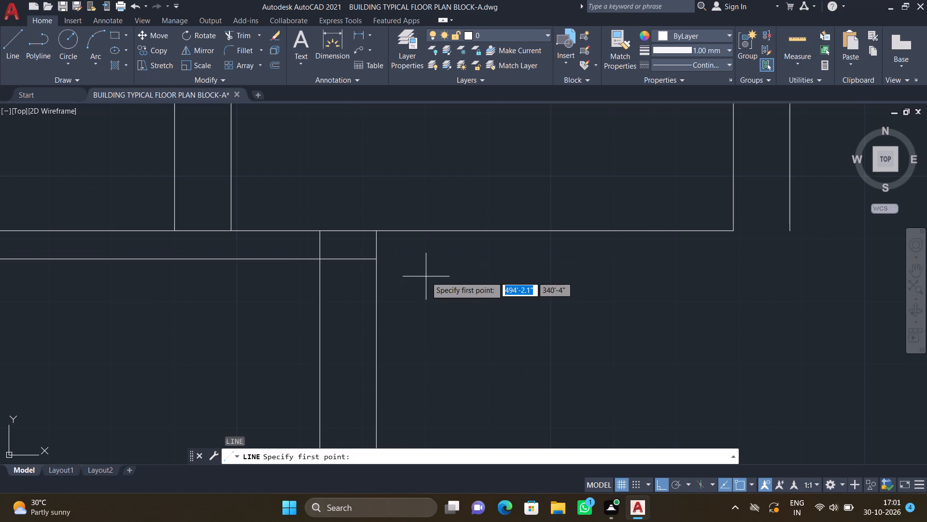
left_click(379, 261)
scroll(482, 270, "down", 2)
scroll(609, 271, "up", 2)
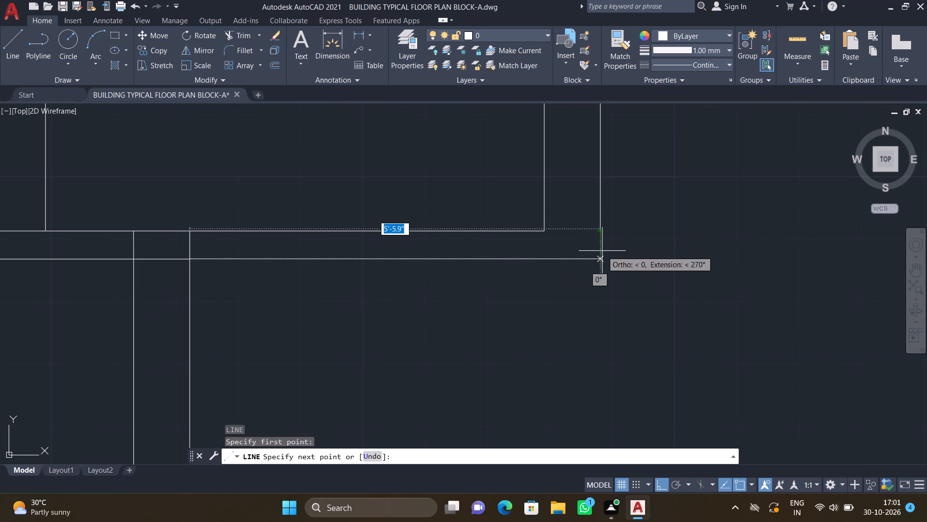
left_click(601, 260)
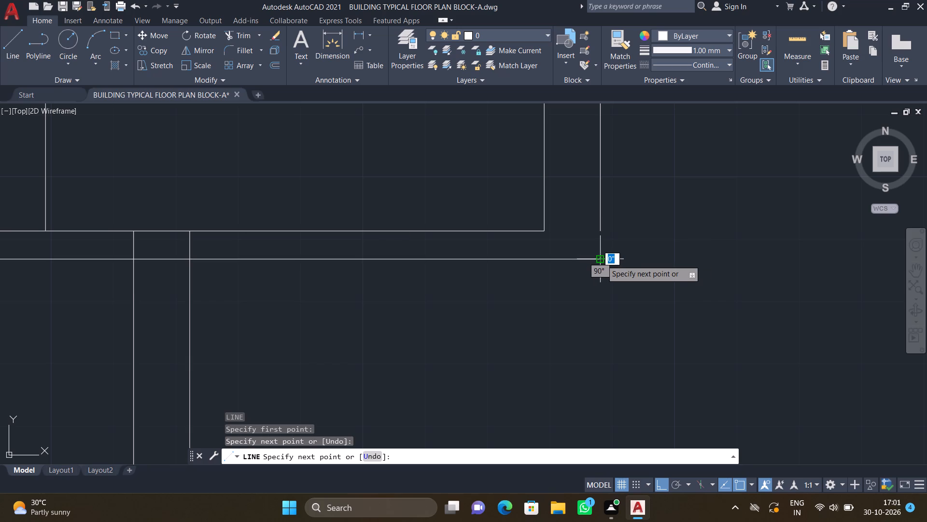
key("Return")
Extend the outermost vertical line of the projection down to its lower outer wall line.
type("EX")
key("Return")
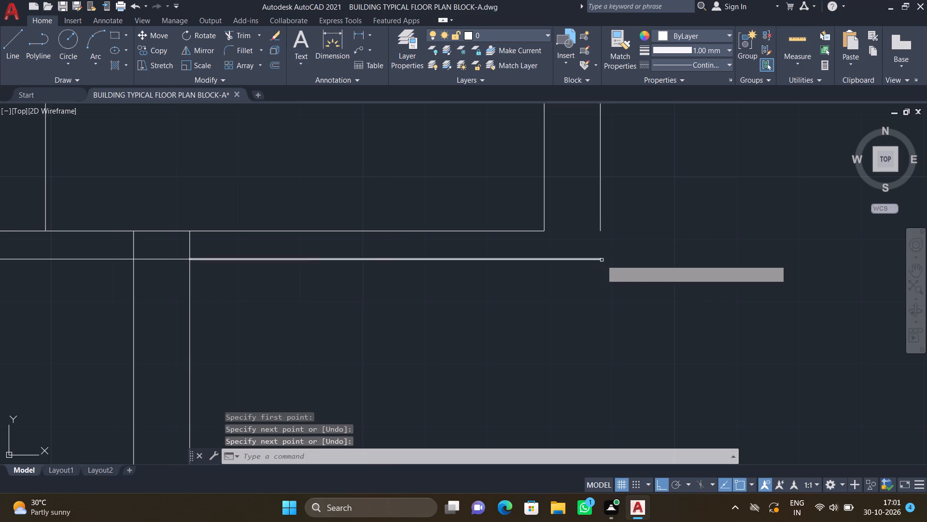
left_click(599, 227)
key("Return")
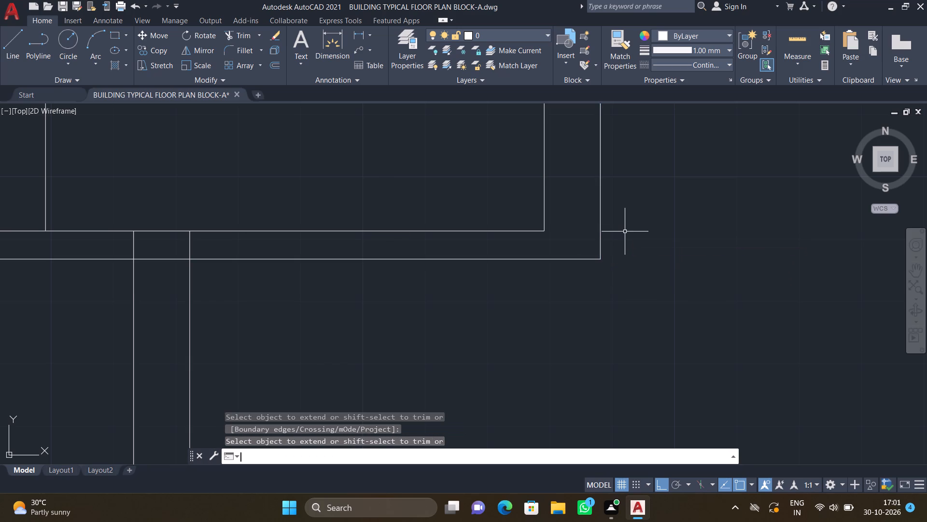
Draw a box about 2' deep and 1'-7" wide in the projection's upper-left corner, from the upper wall to the hall's 9" wall.
scroll(618, 232, "down", 4)
scroll(572, 232, "down", 2)
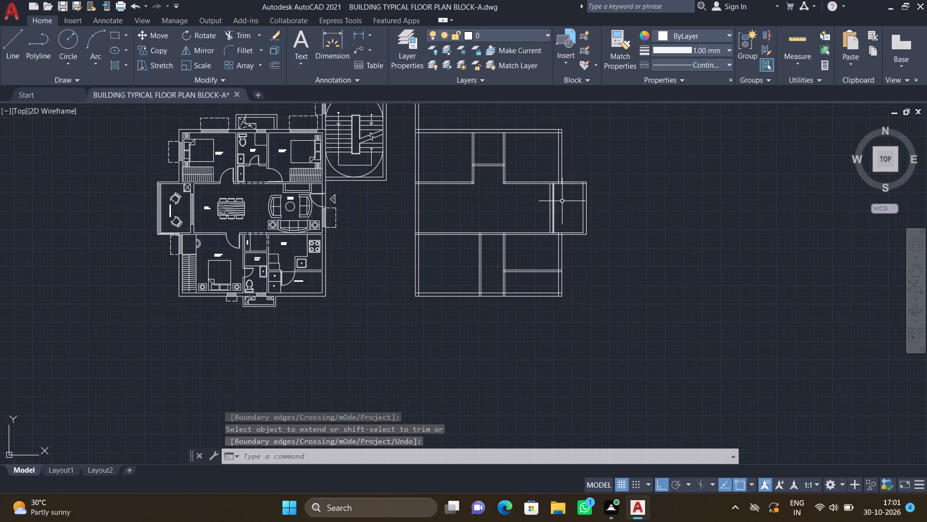
scroll(562, 201, "up", 3)
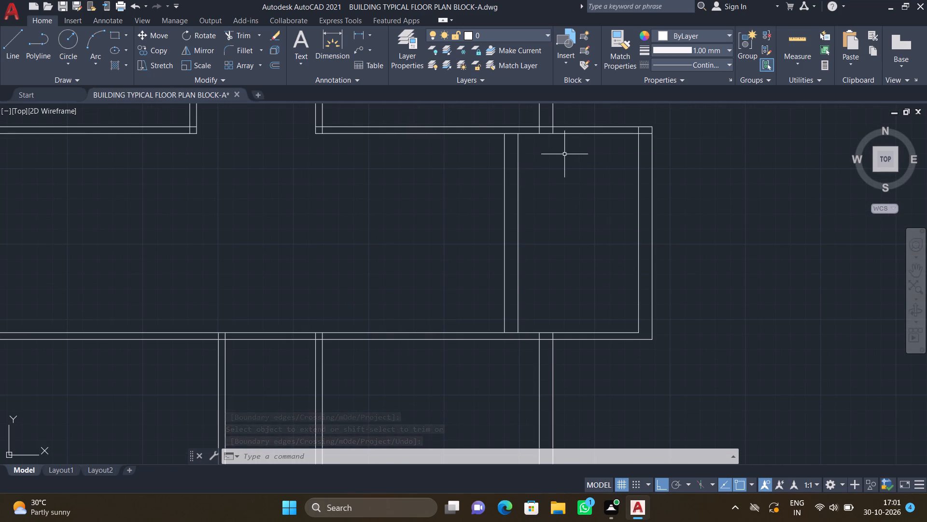
scroll(547, 147, "up", 1)
key("l")
key("Return")
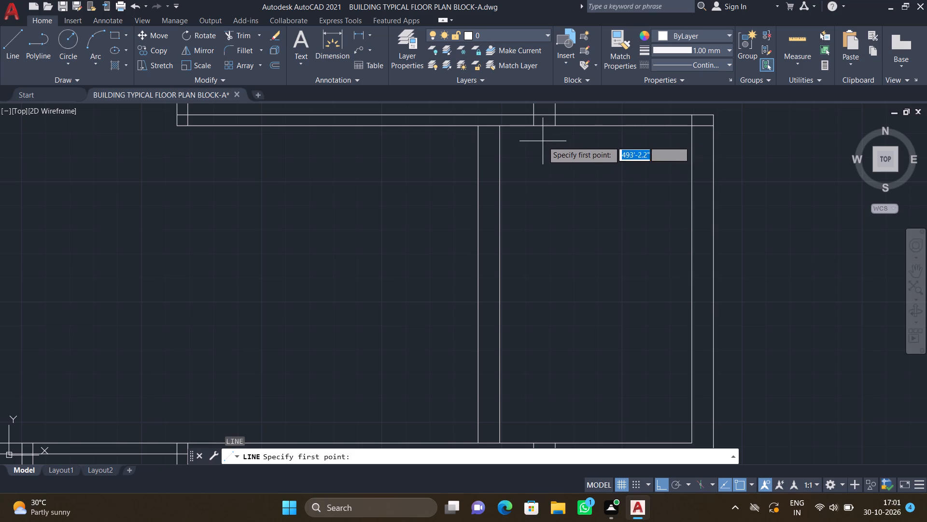
scroll(645, 77, "up", 2)
scroll(544, 129, "up", 1)
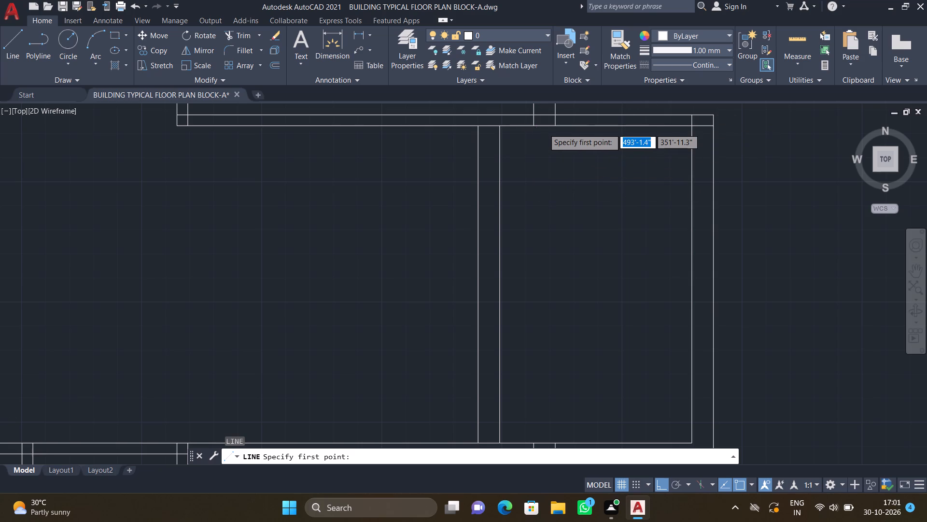
scroll(544, 129, "up", 1)
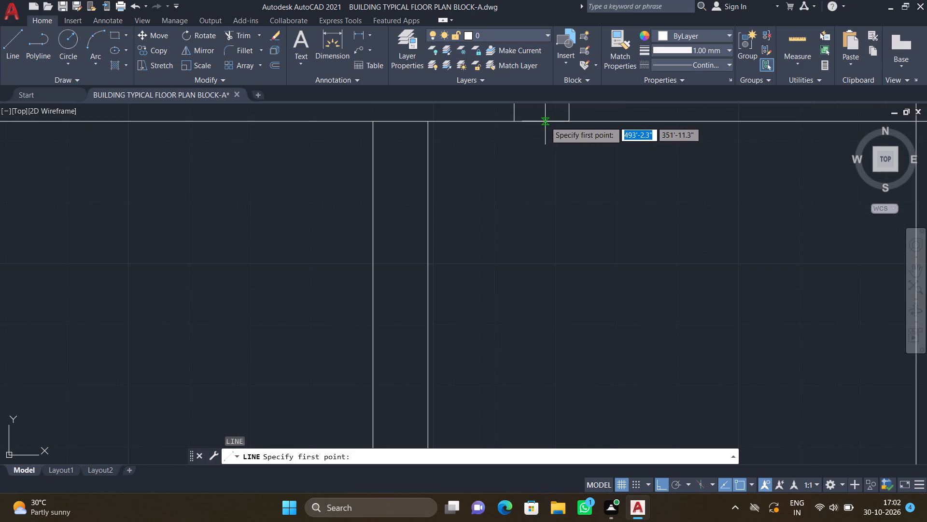
left_click_drag(546, 121, 546, 127)
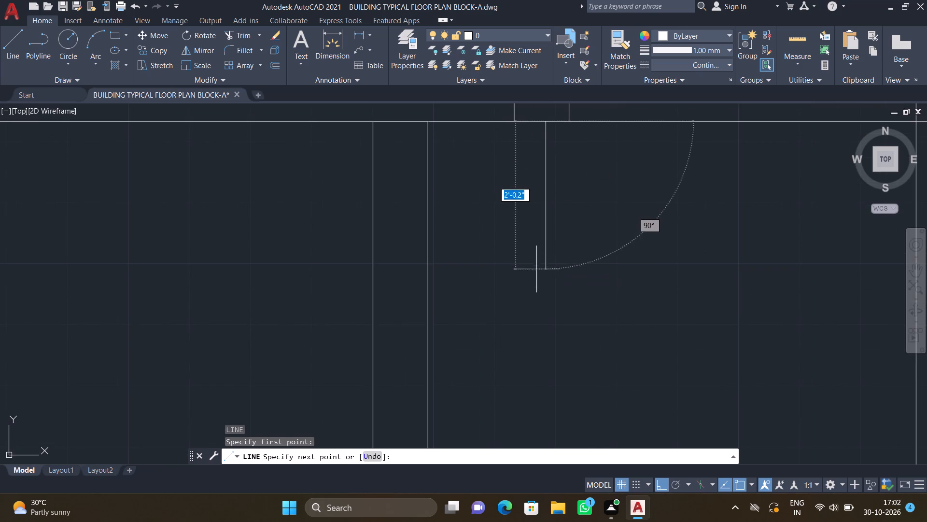
left_click(536, 269)
scroll(435, 274, "up", 2)
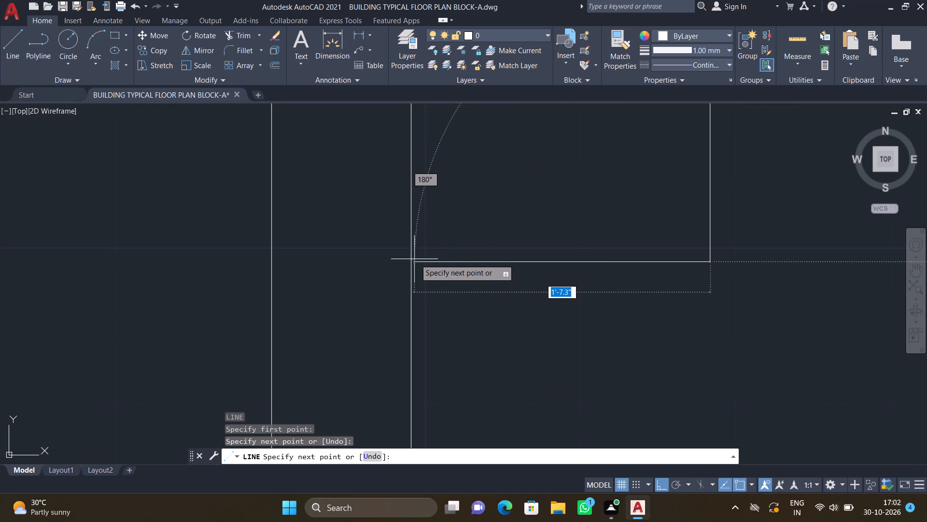
left_click(412, 261)
key("Return")
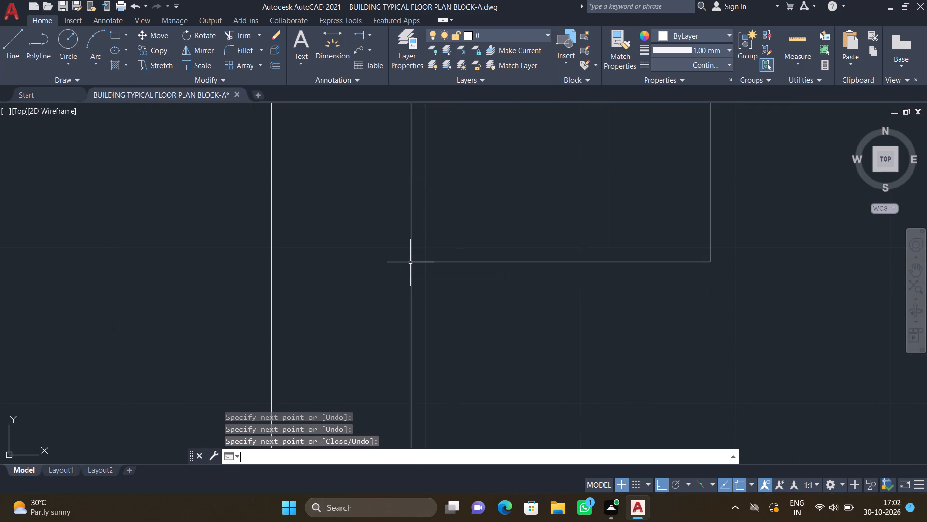
scroll(424, 291, "down", 2)
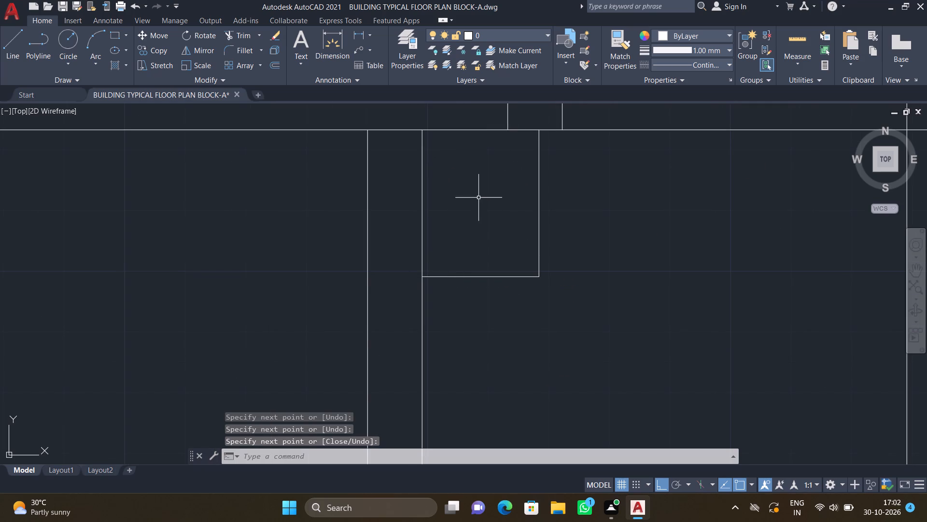
Draw an inner line in the projection's corner box, about 1'-10.5" down from the upper wall and 1'-5.4" across to the hall's 9" wall.
key("l")
key("Return")
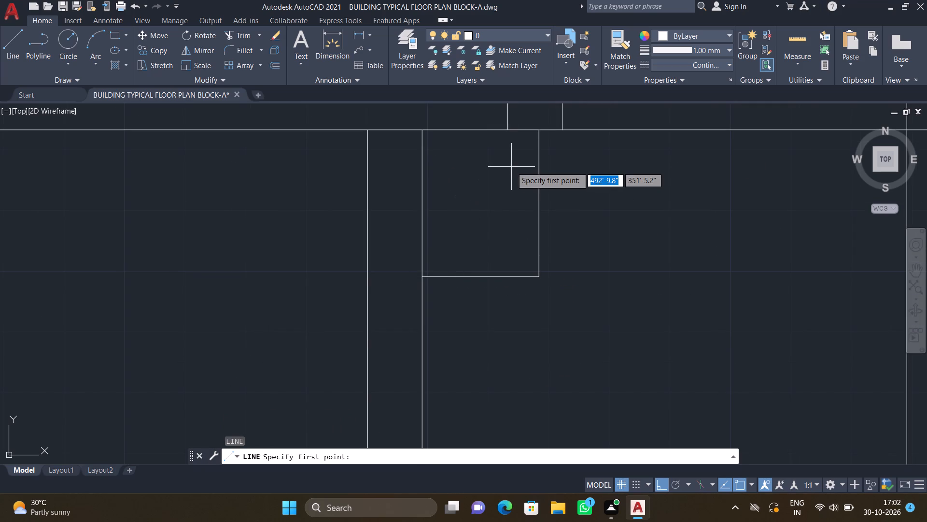
scroll(535, 139, "up", 2)
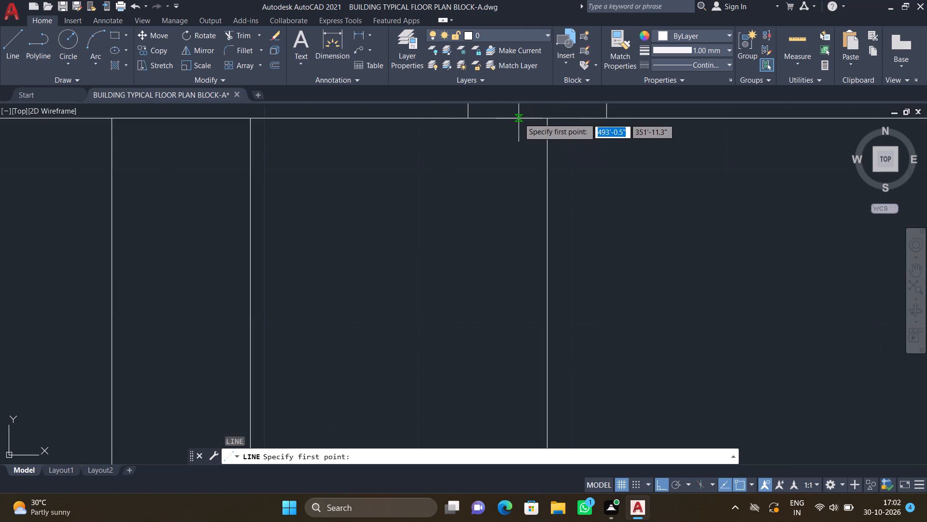
left_click_drag(518, 118, 519, 127)
scroll(517, 244, "down", 2)
scroll(517, 332, "up", 2)
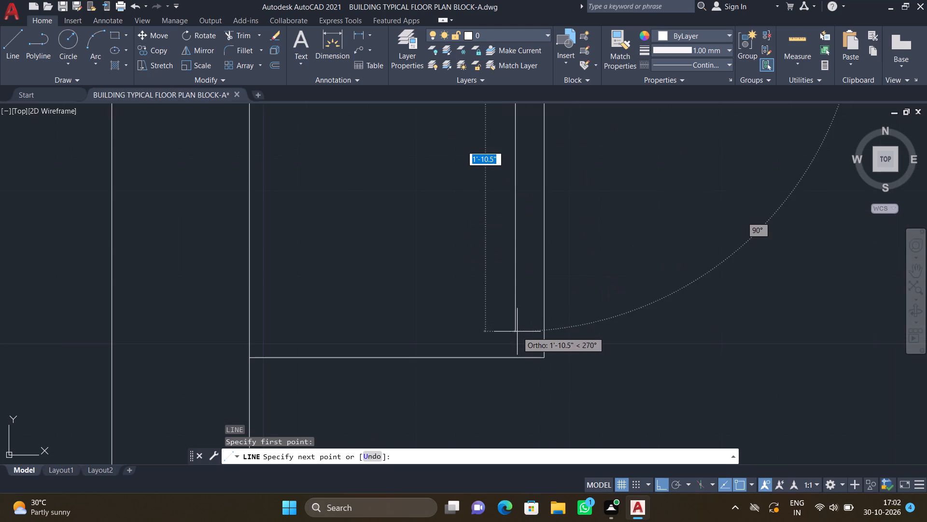
left_click(519, 331)
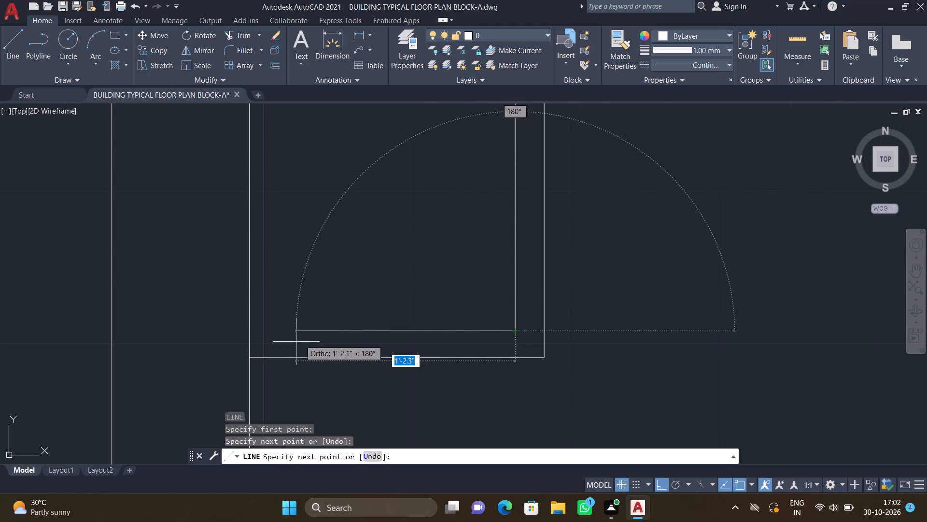
scroll(243, 326, "up", 1)
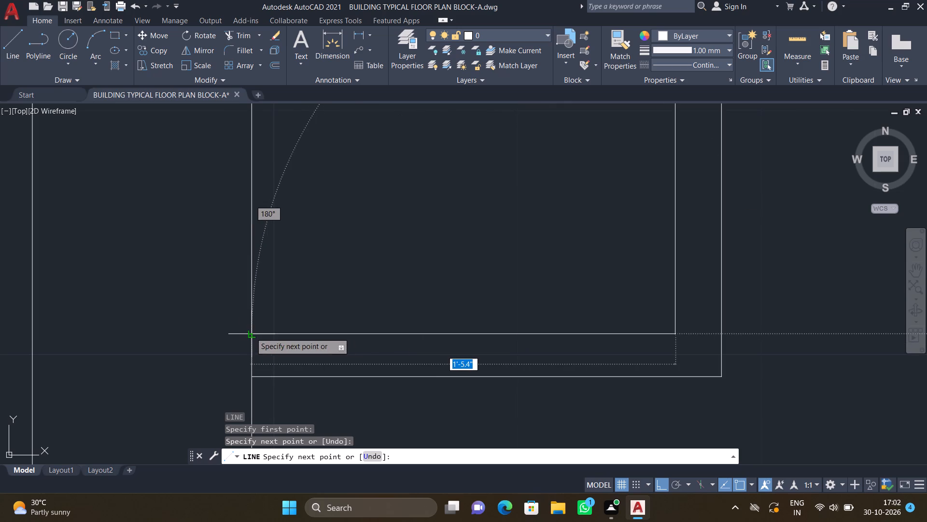
left_click(251, 333)
key("Return")
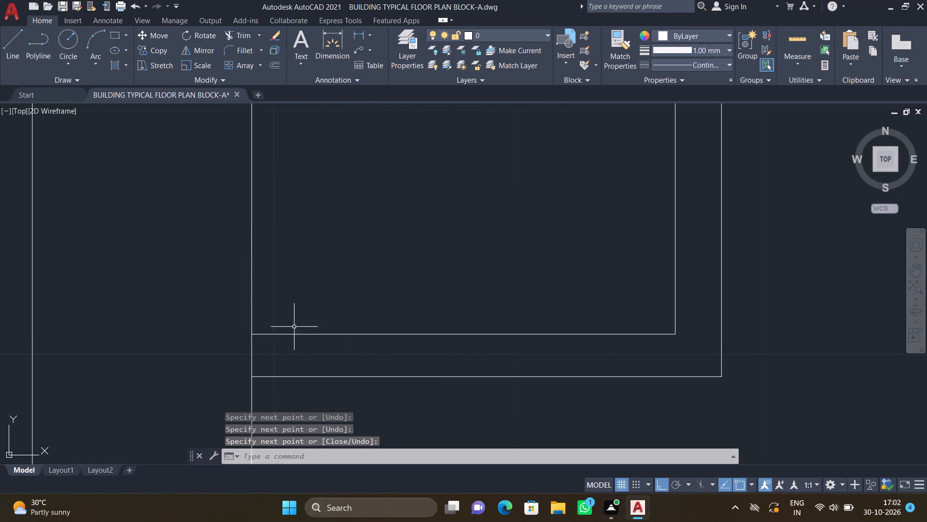
Draw a vertical line about 11'-1" long inside the projection's outer side wall, near its inner face, from the upper wall into the lower wall.
scroll(296, 322, "down", 8)
scroll(400, 356, "down", 1)
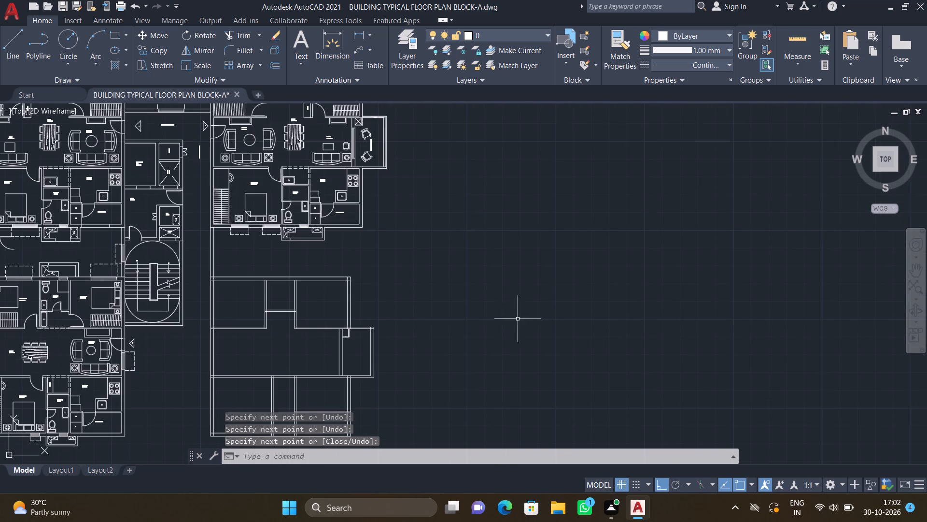
scroll(429, 377, "down", 2)
scroll(422, 317, "down", 1)
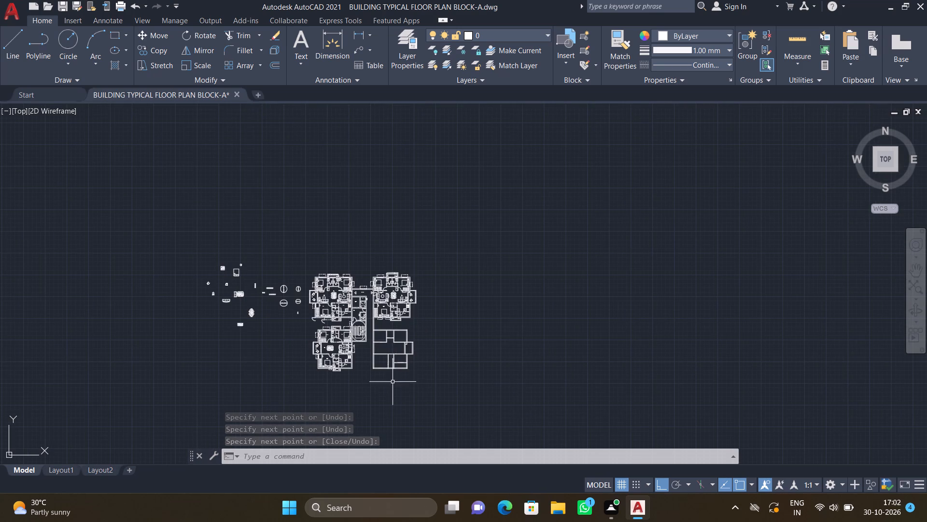
scroll(403, 374, "up", 3)
scroll(415, 263, "up", 3)
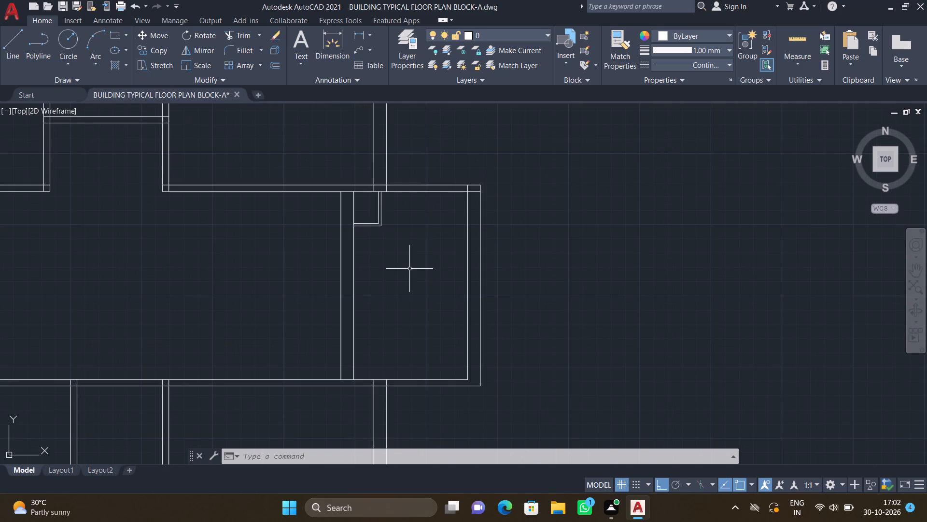
key("l")
key("Return")
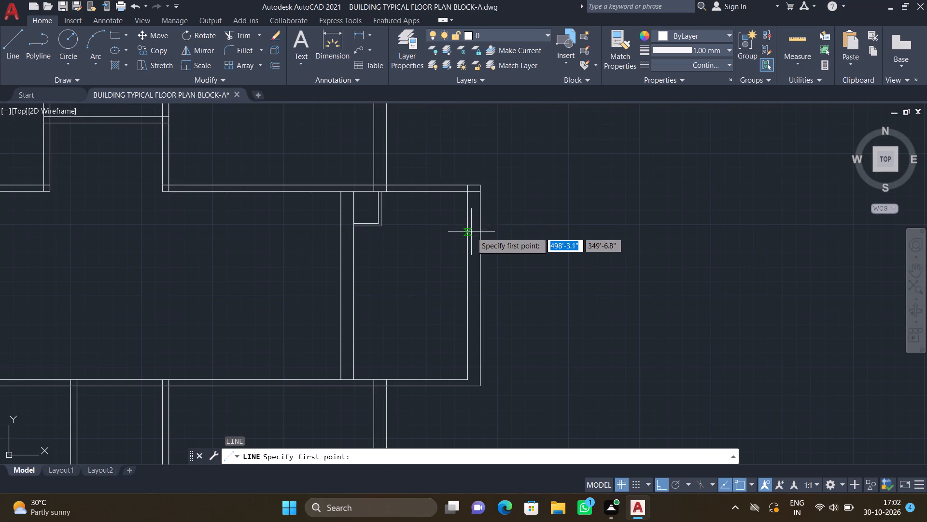
scroll(474, 197, "up", 2)
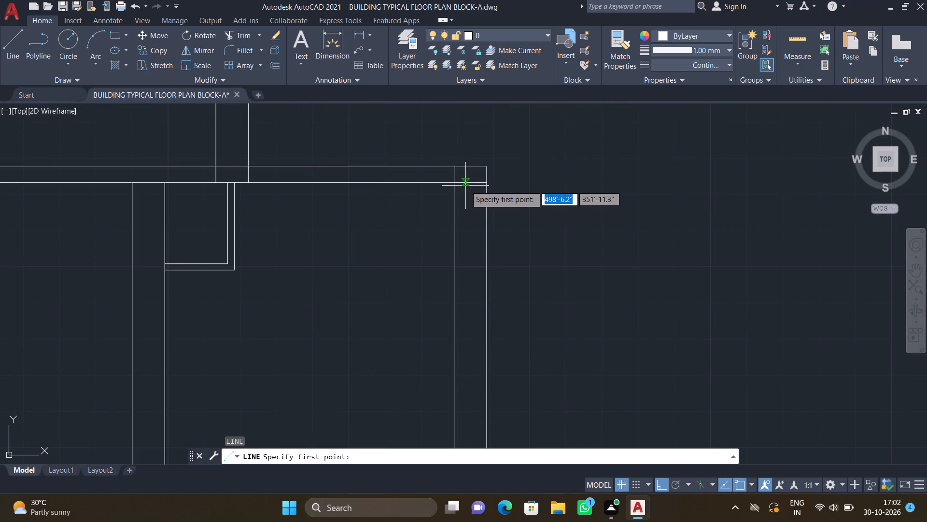
scroll(464, 189, "up", 2)
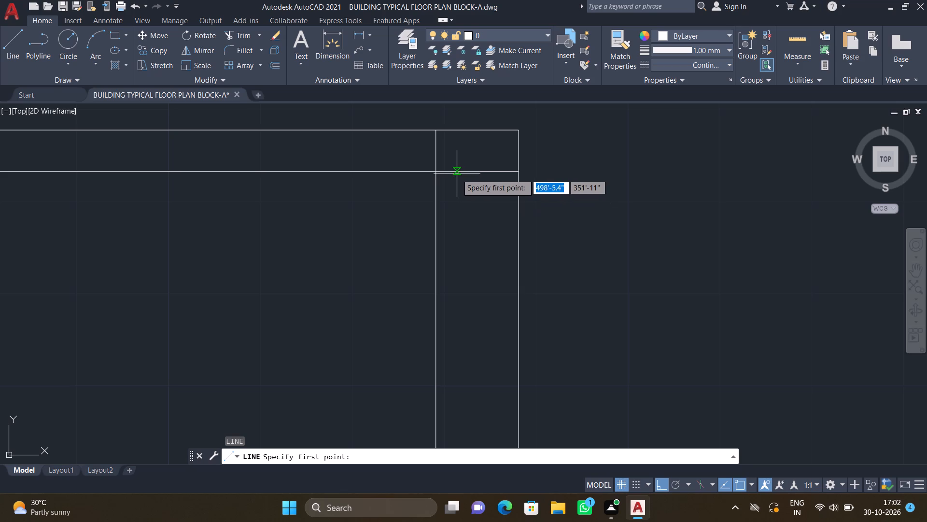
left_click_drag(459, 172, 448, 183)
scroll(447, 234, "down", 2)
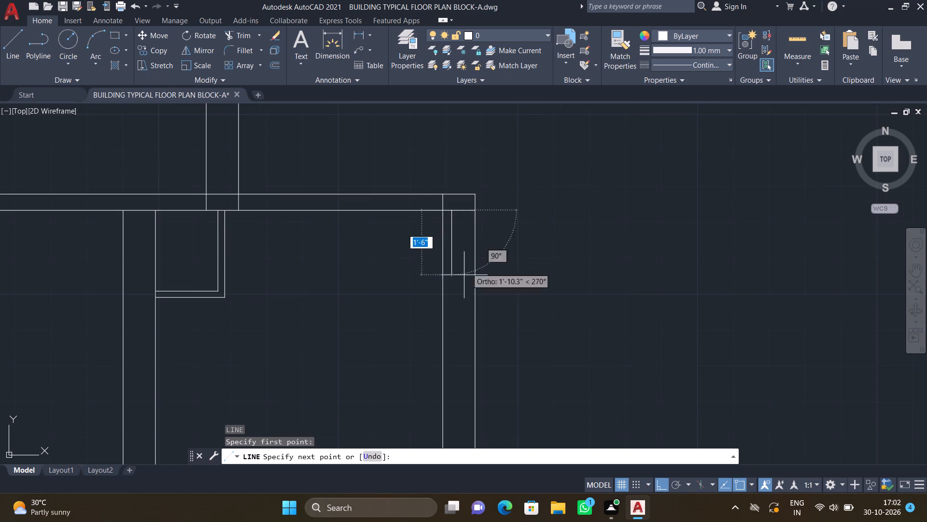
middle_click(476, 232)
scroll(478, 232, "down", 2)
scroll(452, 365, "down", 1)
middle_click_drag(451, 406, 454, 231)
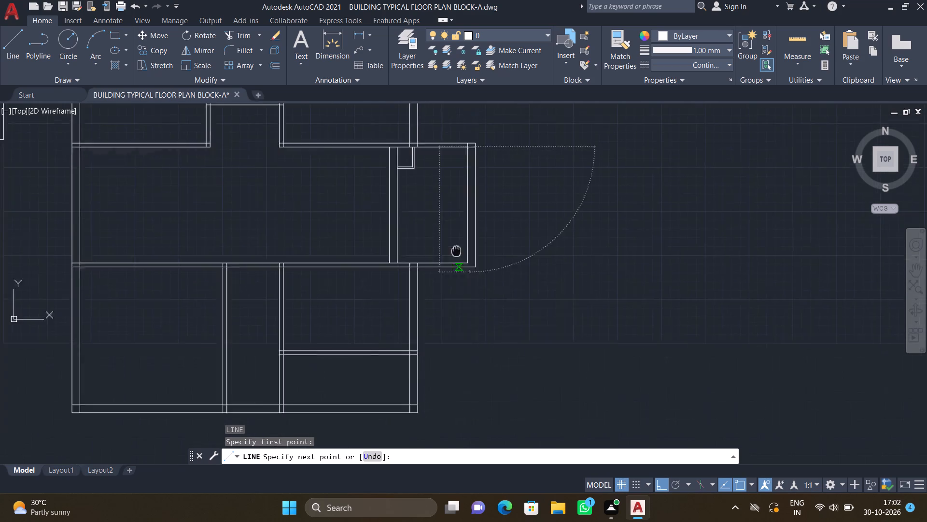
middle_click_drag(454, 231, 463, 212)
scroll(479, 200, "up", 5)
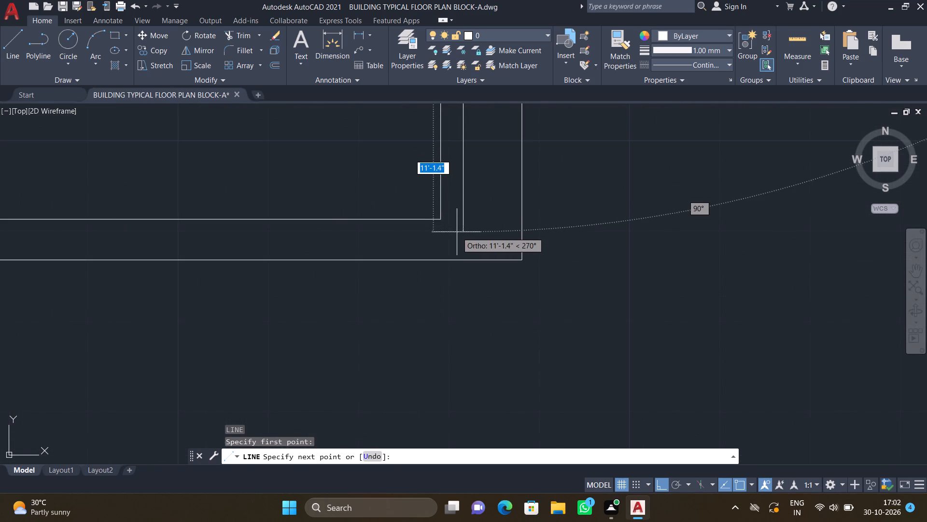
scroll(463, 233, "up", 2)
left_click(459, 224)
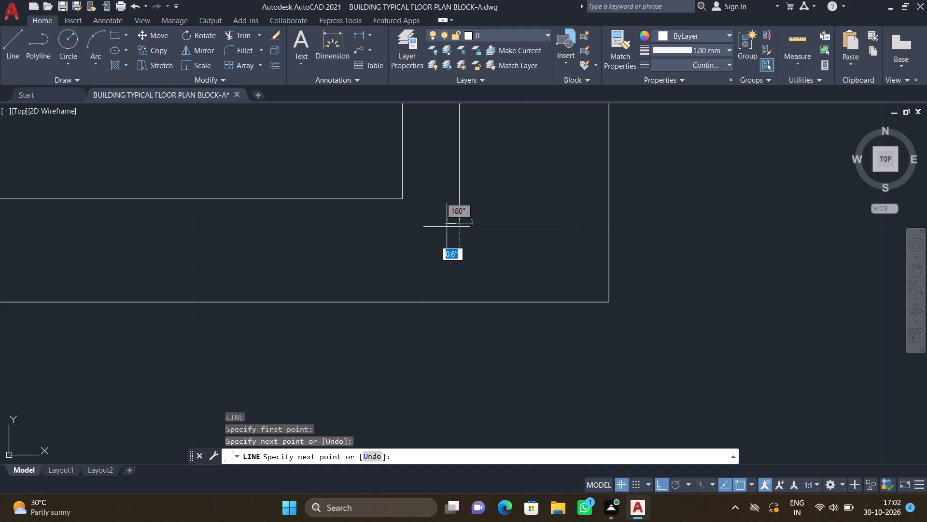
Continue that line horizontally inside the projection's lower wall, about 4'-11" back to the lower room's outer wall line.
scroll(328, 241, "down", 5)
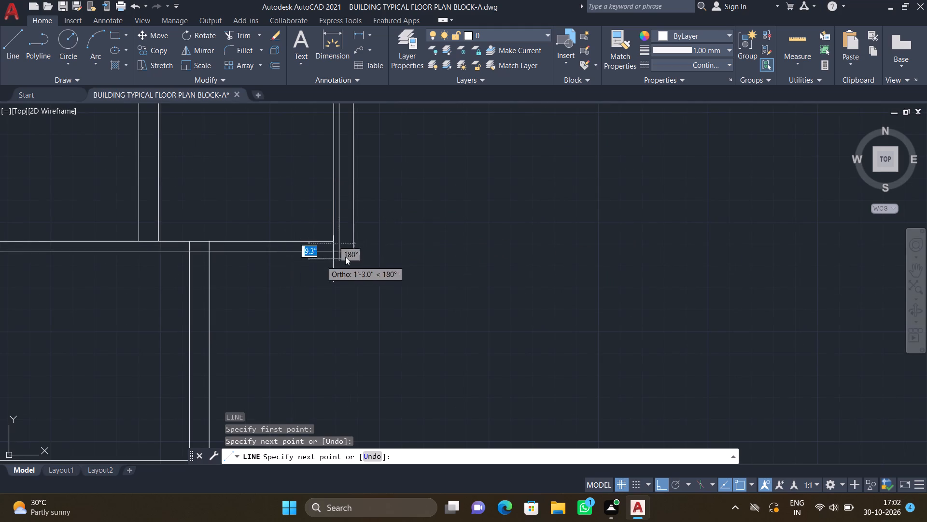
scroll(214, 246, "up", 4)
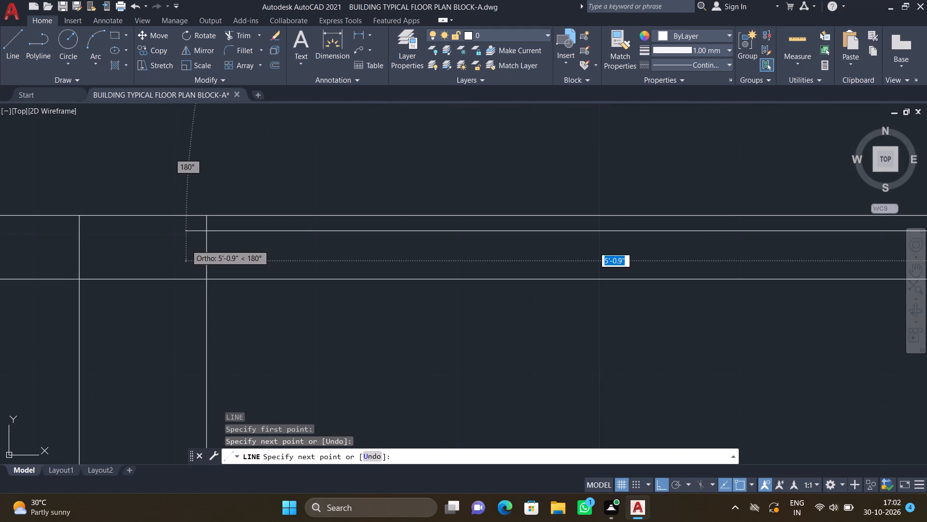
scroll(183, 249, "down", 4)
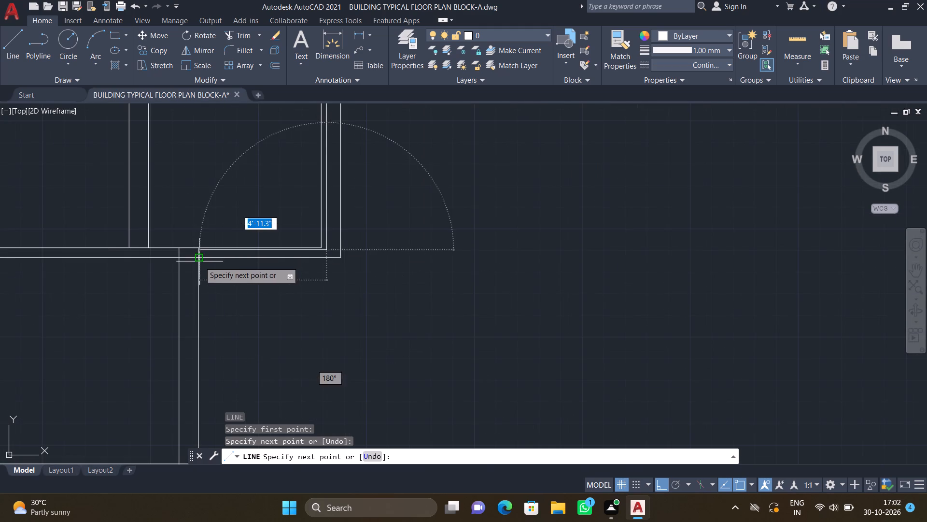
scroll(199, 258, "up", 3)
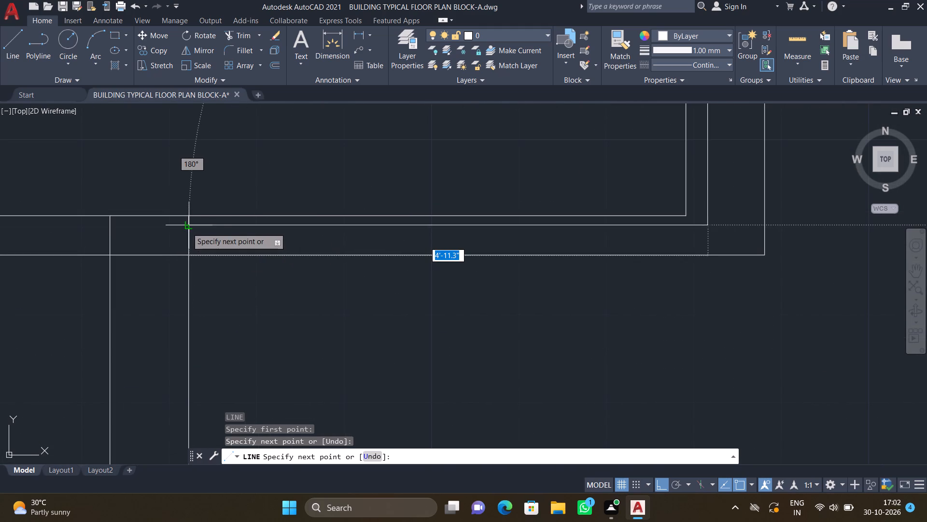
left_click(187, 228)
key("Return")
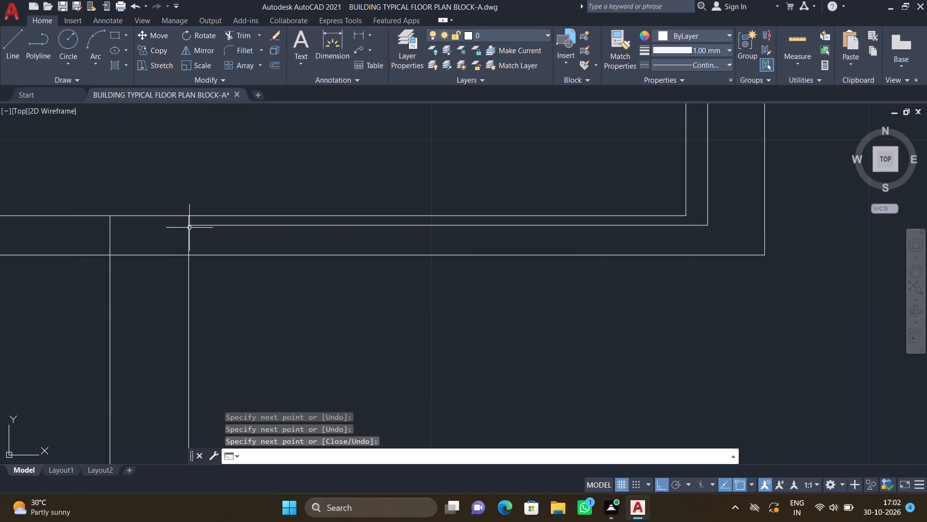
Draw a second horizontal line about 5'-2.6" long within the lower wall, from the lower room's outer wall line toward the projection's outer corner.
key("l")
key("Return")
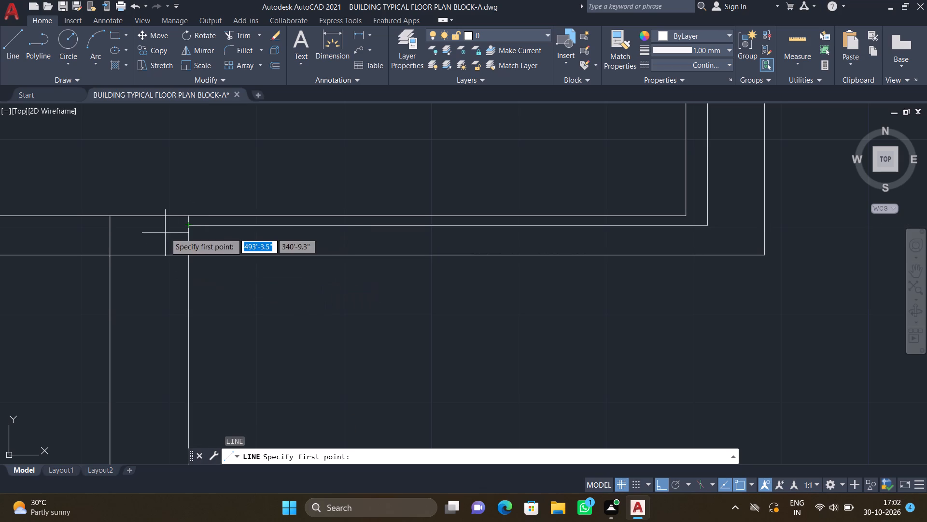
scroll(188, 240, "up", 1)
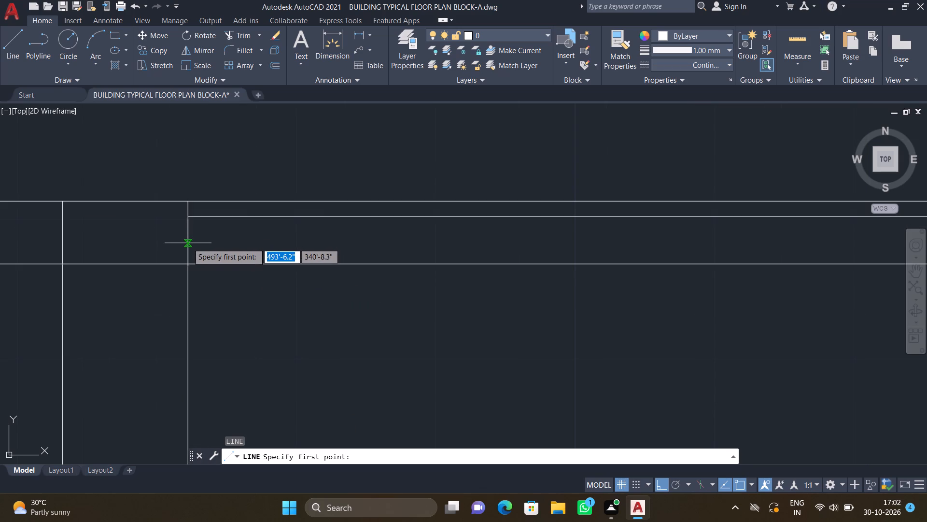
left_click(188, 243)
scroll(335, 241, "down", 2)
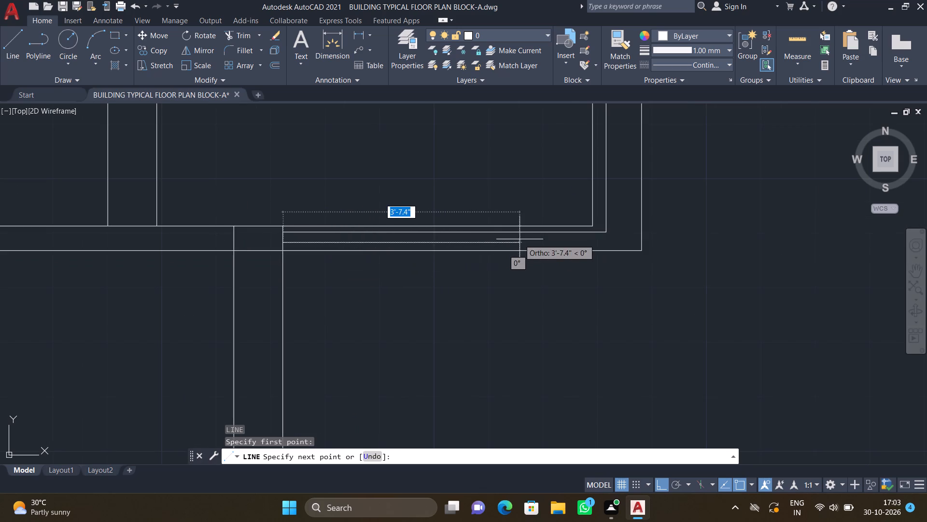
middle_click(476, 261)
scroll(613, 239, "up", 2)
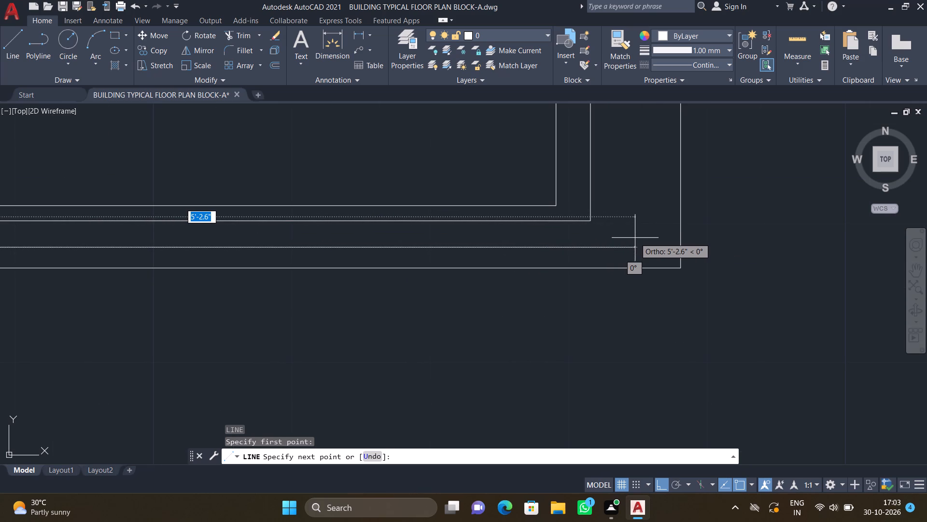
left_click(638, 238)
Continue the second line about 11'-3" up inside the projection's outer side wall to the upper wall's inner line.
scroll(636, 192, "down", 2)
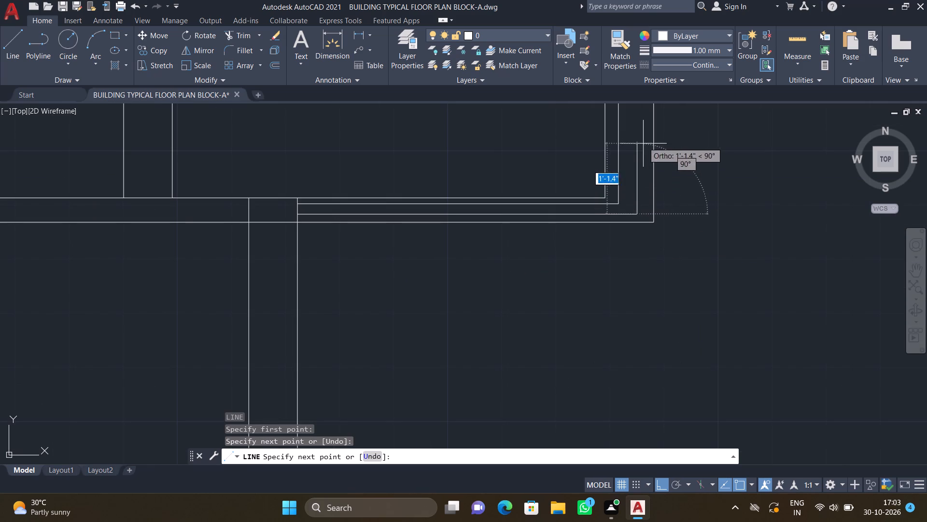
middle_click(637, 253)
scroll(641, 197, "down", 3)
scroll(660, 125, "down", 3)
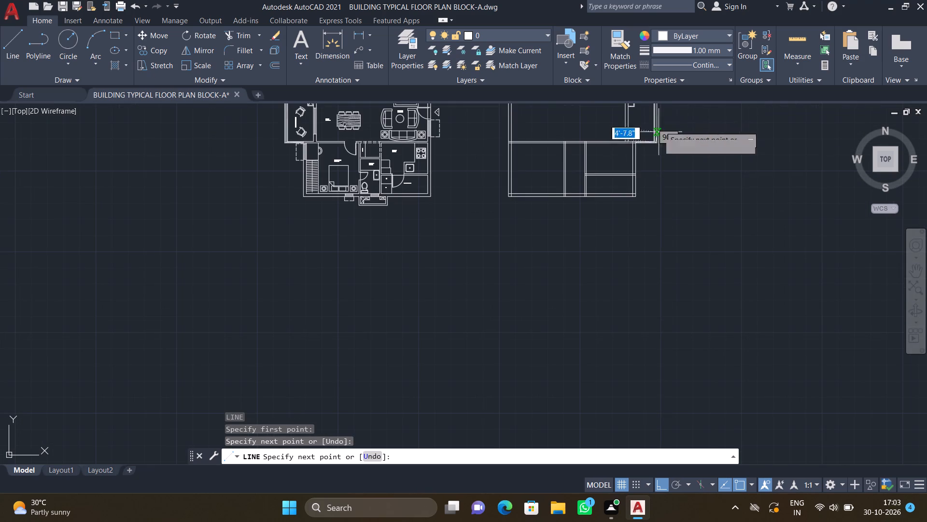
scroll(656, 156, "down", 3)
scroll(662, 135, "up", 3)
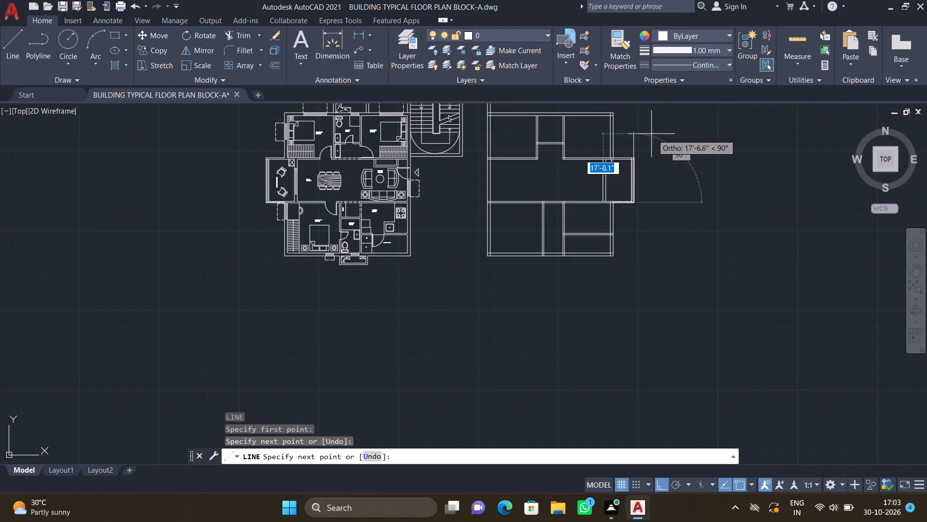
scroll(630, 157, "up", 7)
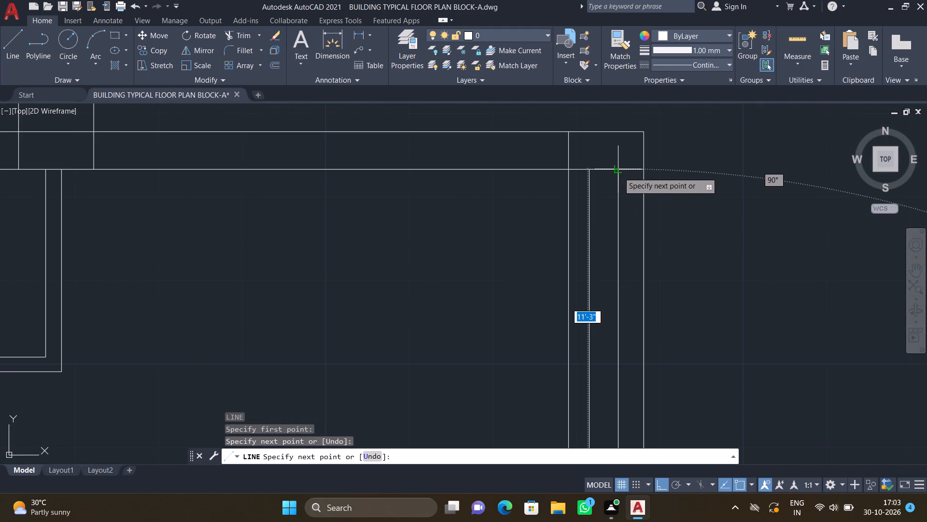
left_click(619, 171)
key("Return")
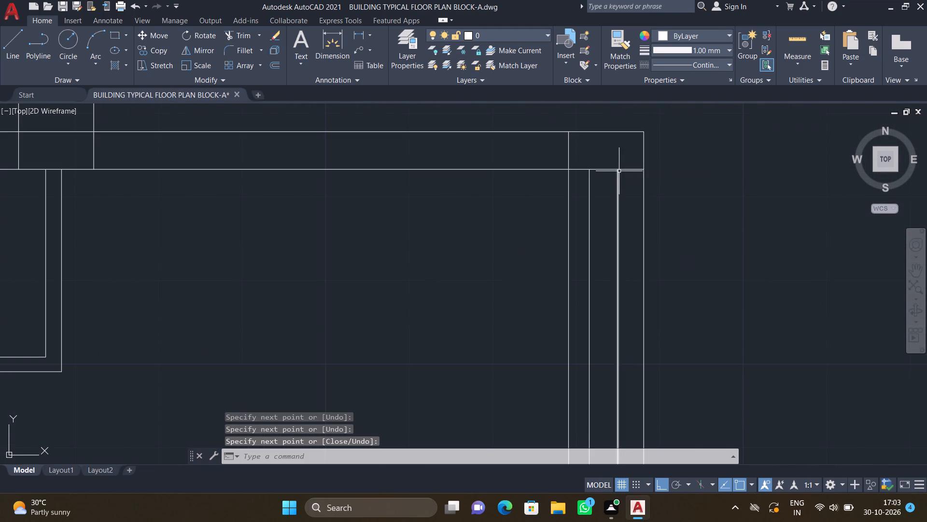
Draw a short line across the hall's 9" wall, just below the projection's corner box.
scroll(614, 176, "down", 4)
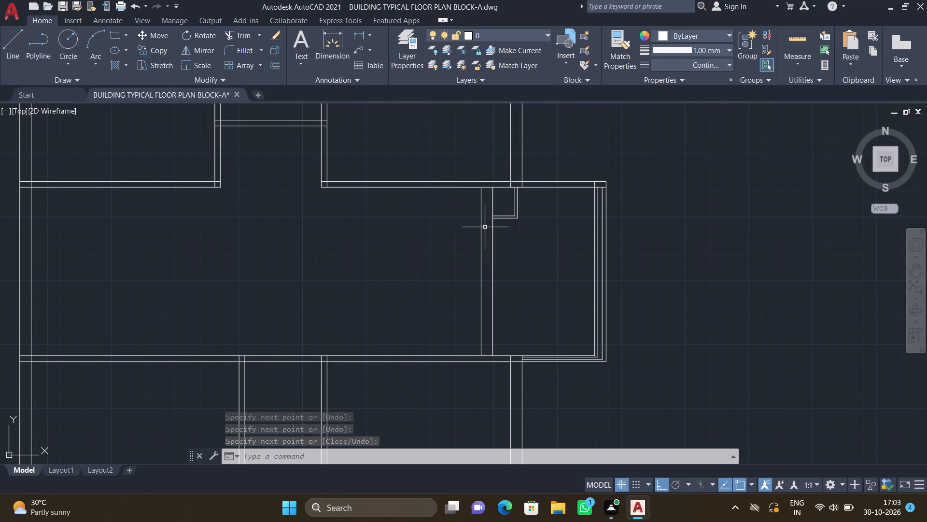
scroll(481, 217, "up", 2)
key("l")
key("Return")
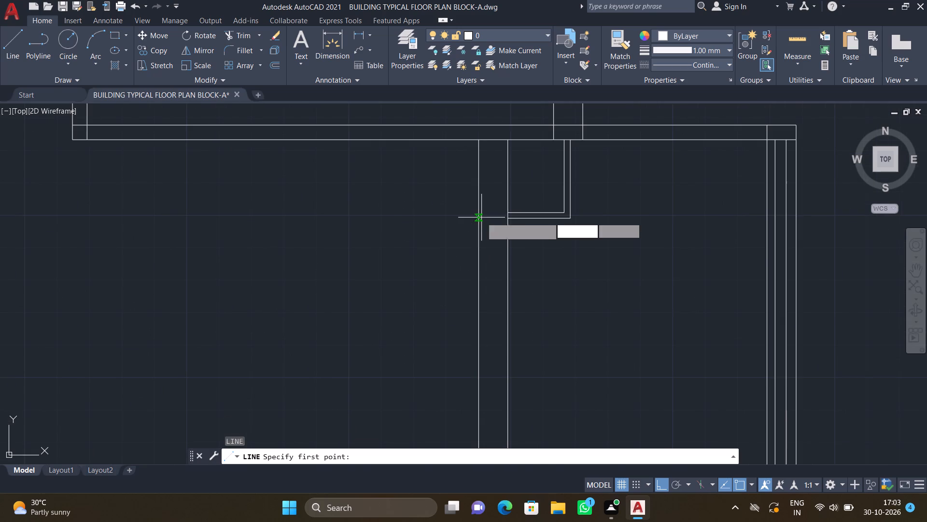
scroll(496, 242, "up", 2)
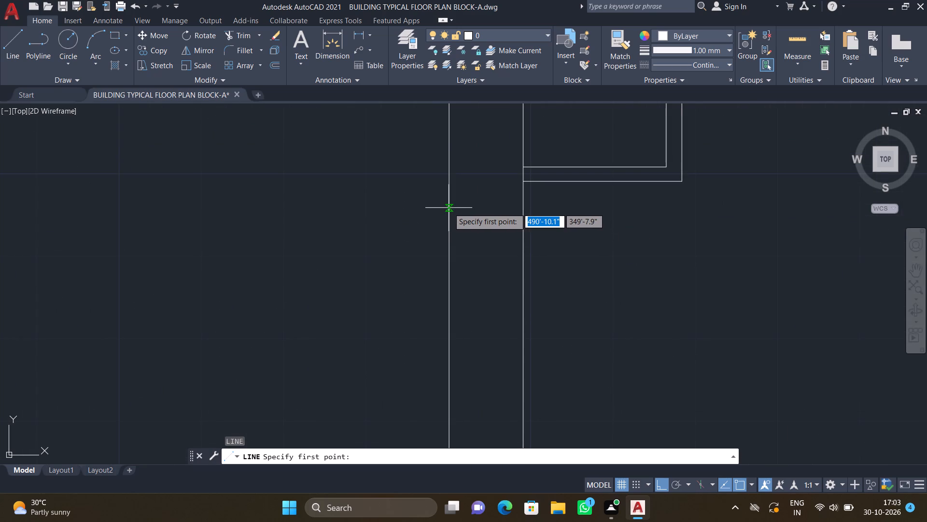
left_click_drag(449, 208, 454, 208)
scroll(525, 215, "up", 1)
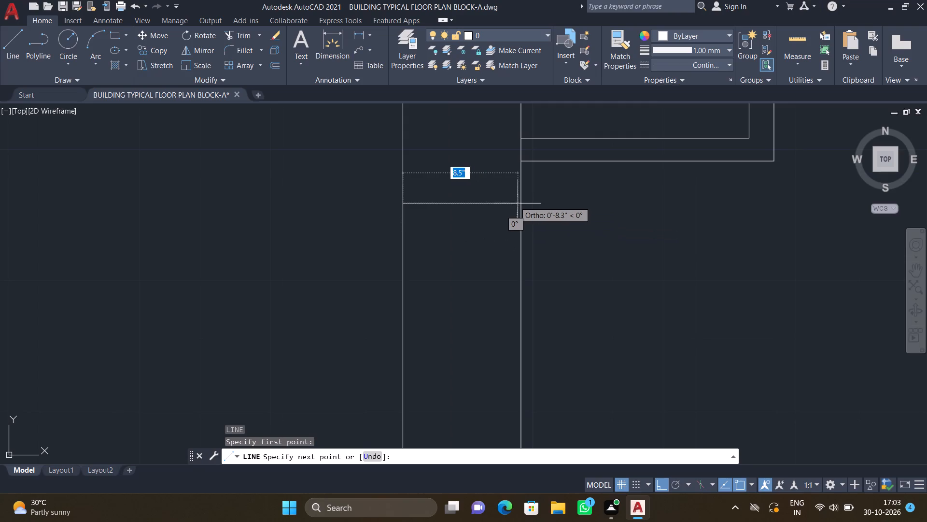
left_click(520, 204)
key("Return")
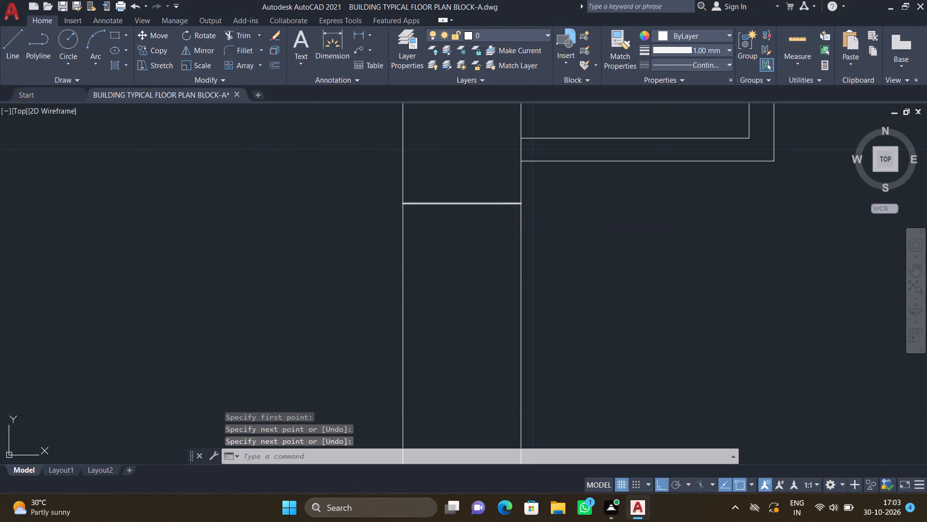
Draw a second short line across the hall's 9" wall, about 6'-11" below the first one, near the wall's lower end.
scroll(517, 206, "down", 2)
scroll(440, 288, "down", 2)
middle_click_drag(456, 319, 465, 249)
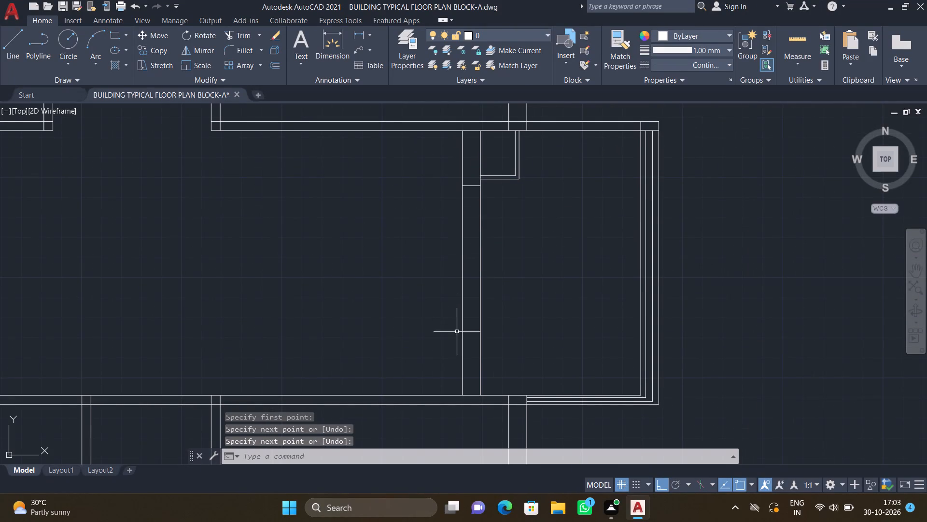
scroll(474, 355, "up", 1)
key("l")
key("Return")
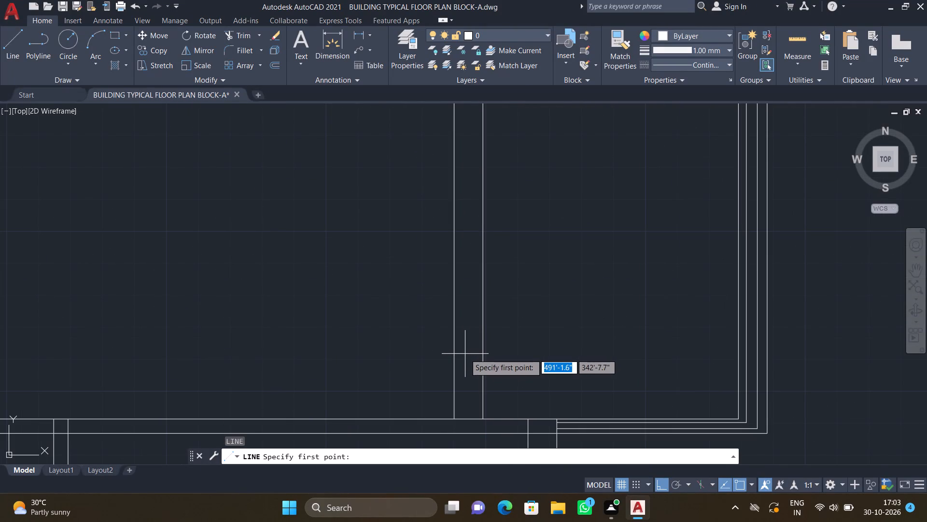
scroll(448, 347, "up", 2)
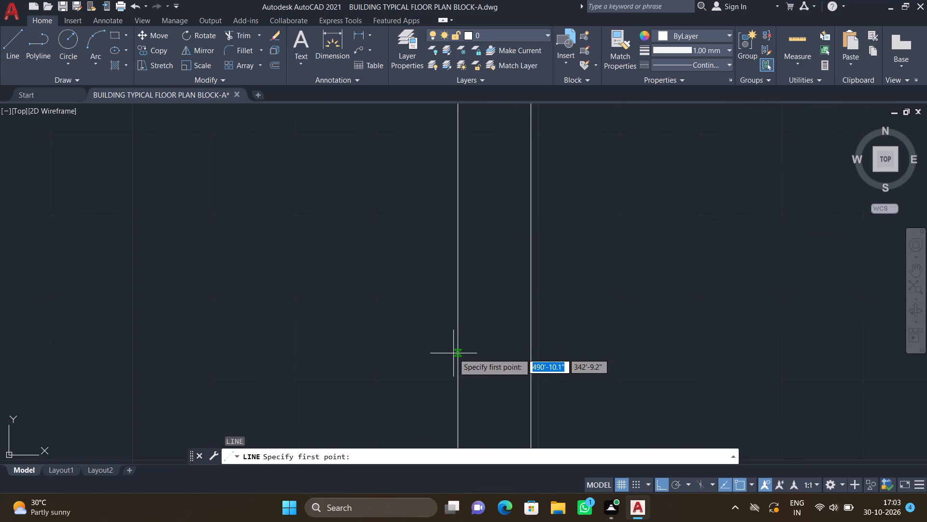
left_click(459, 357)
scroll(524, 357, "up", 1)
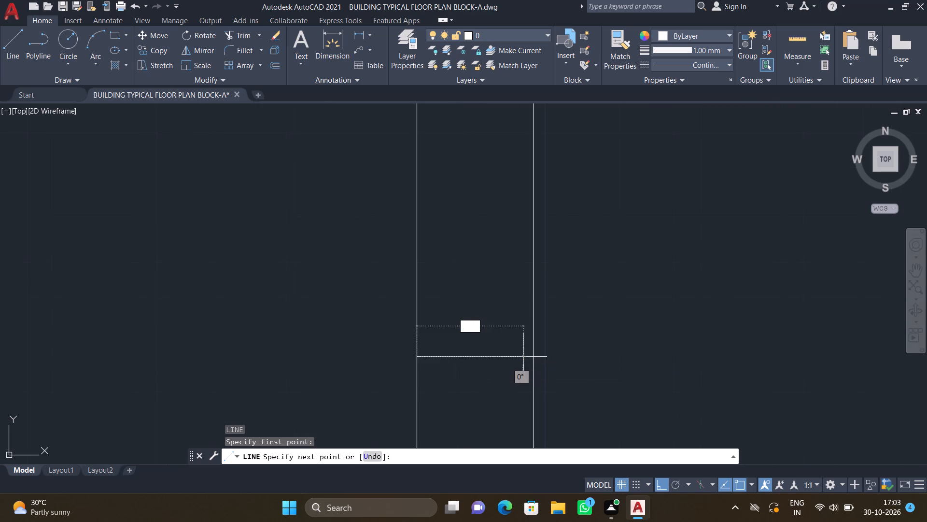
left_click(533, 357)
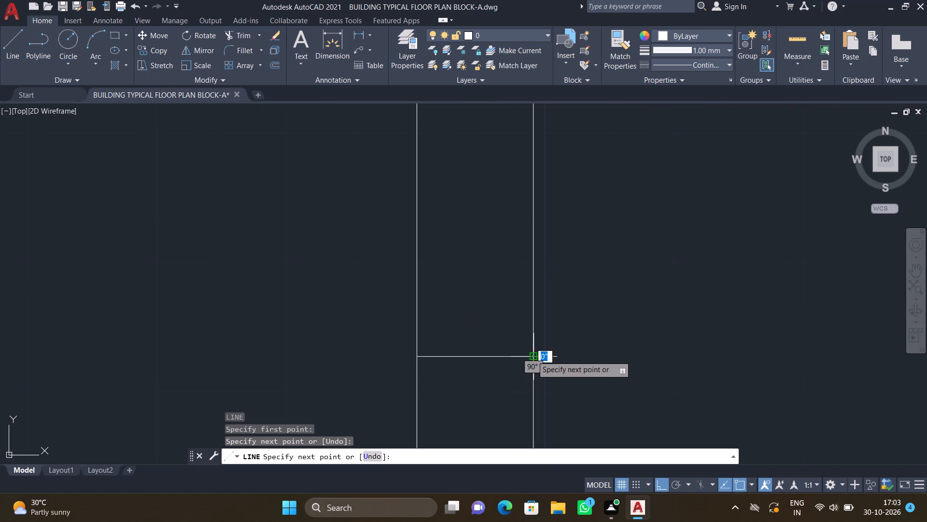
key("Return")
Draw a vertical line about 6'-11" long between the two cross lines, inside the hall wall nearer its hall-side face.
scroll(513, 347, "down", 4)
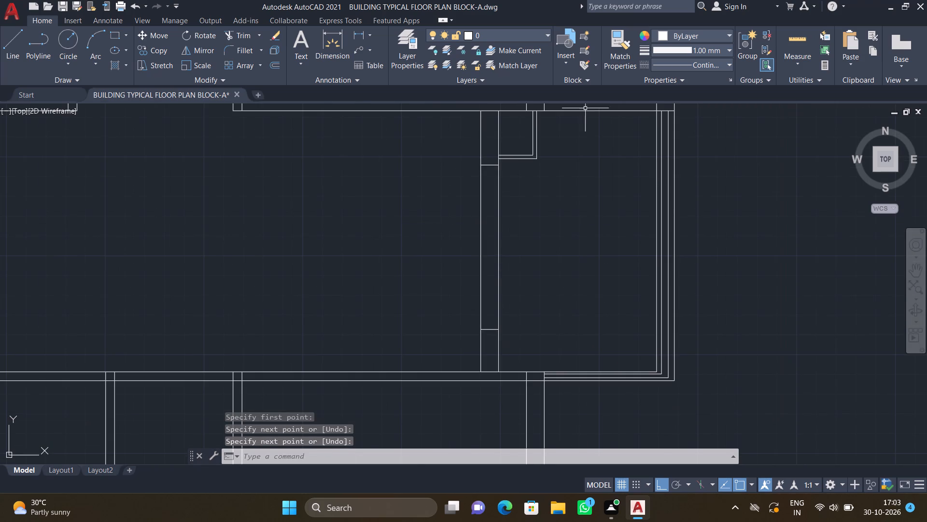
scroll(500, 168, "up", 2)
key("l")
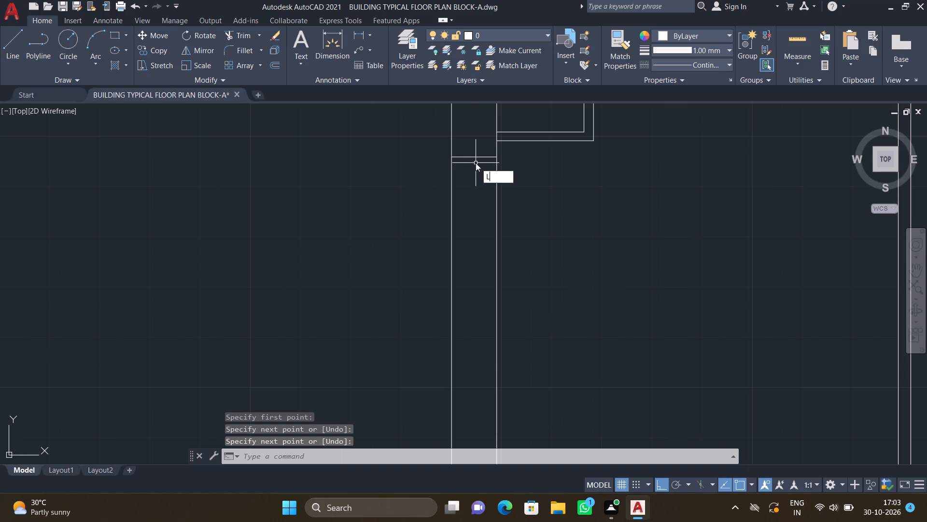
key("Return")
scroll(457, 166, "up", 2)
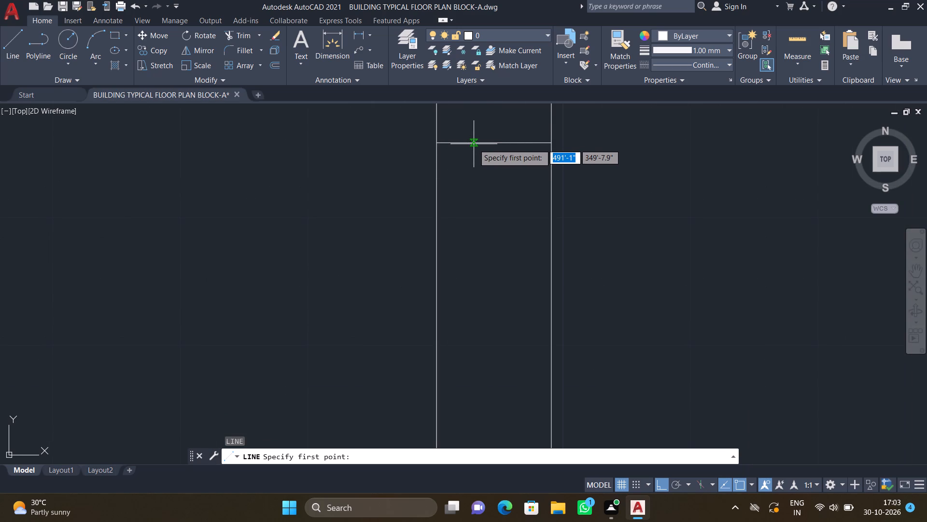
left_click_drag(475, 144, 477, 150)
scroll(478, 231, "down", 2)
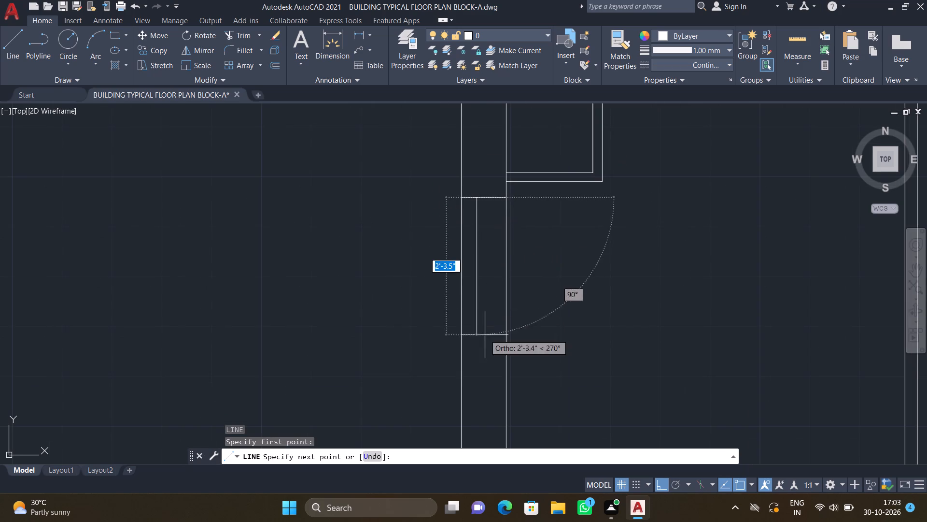
middle_click(446, 230)
scroll(448, 230, "down", 2)
scroll(458, 390, "up", 1)
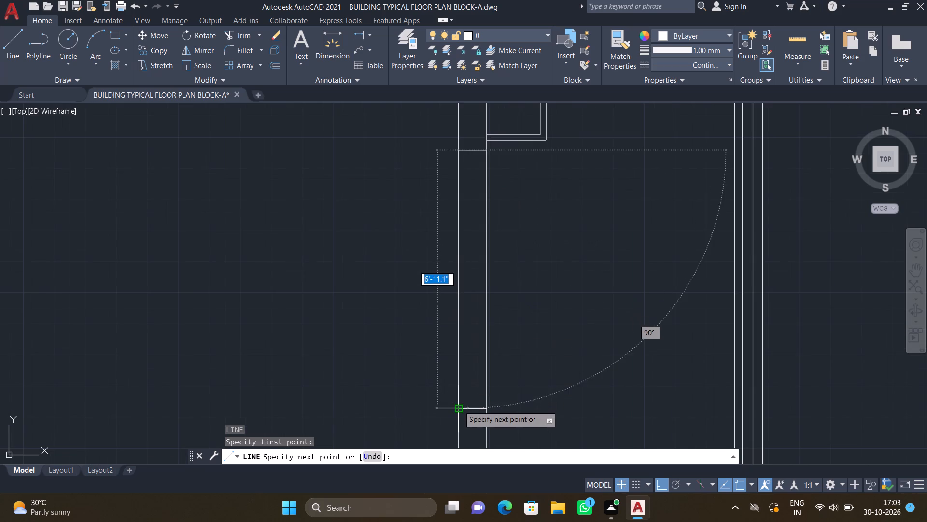
scroll(459, 406, "up", 3)
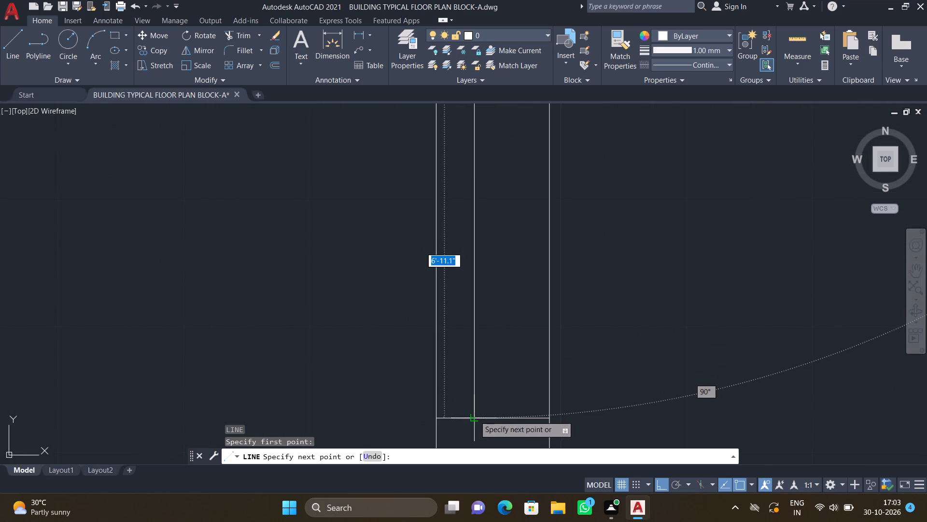
left_click(475, 416)
key("Return")
Draw a second parallel vertical line about 6'-11" long between the same cross lines, nearer the wall's balcony-side face.
key("l")
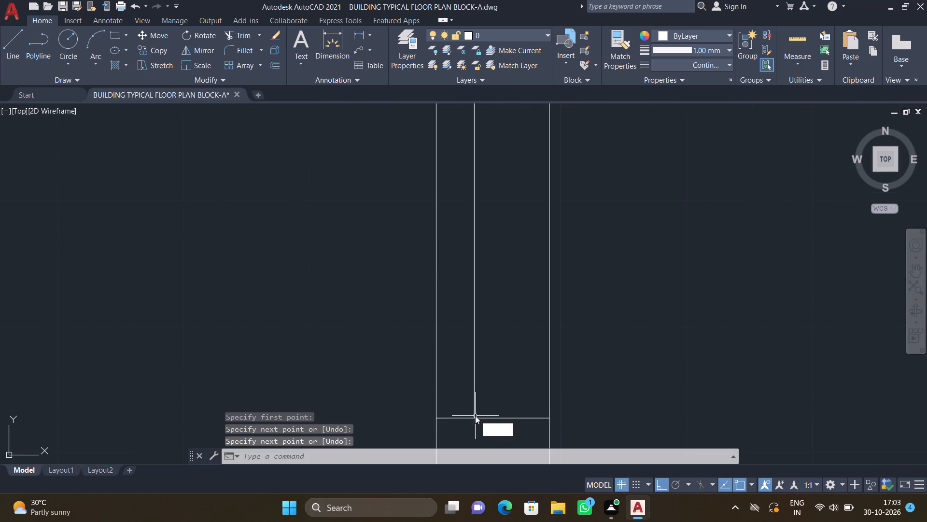
key("Return")
scroll(474, 387, "down", 2)
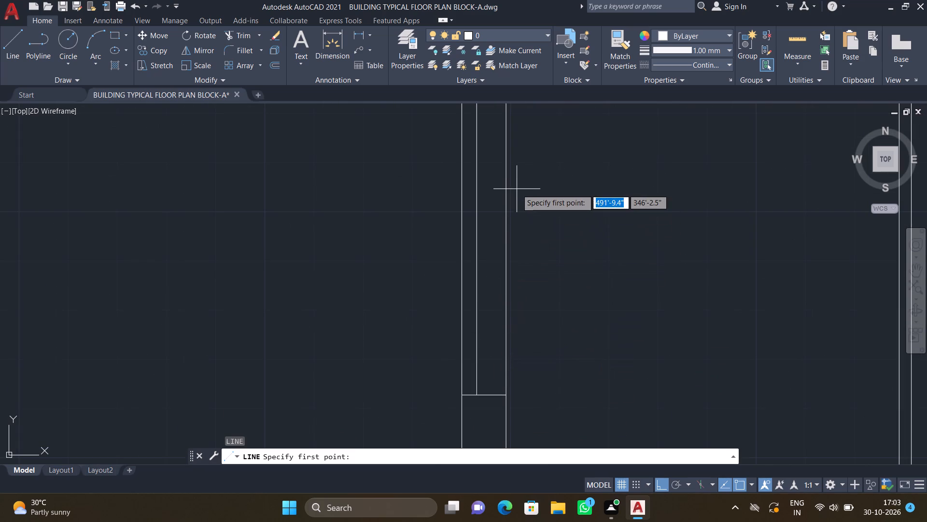
scroll(482, 206, "down", 2)
scroll(490, 143, "up", 1)
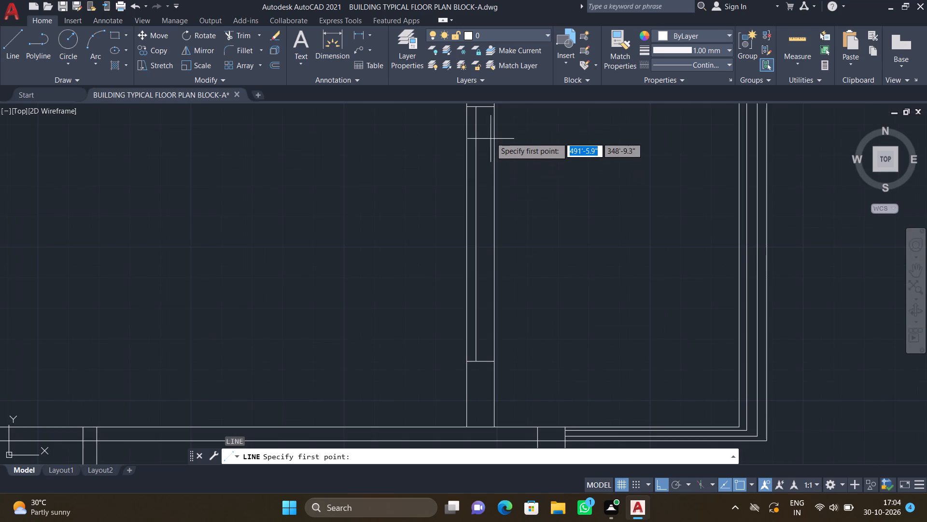
scroll(483, 106, "up", 2)
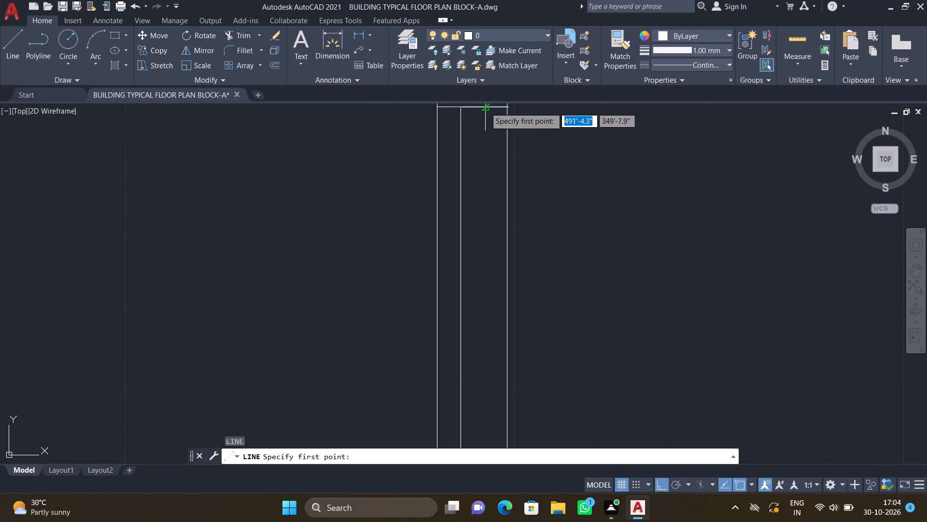
scroll(481, 108, "up", 1)
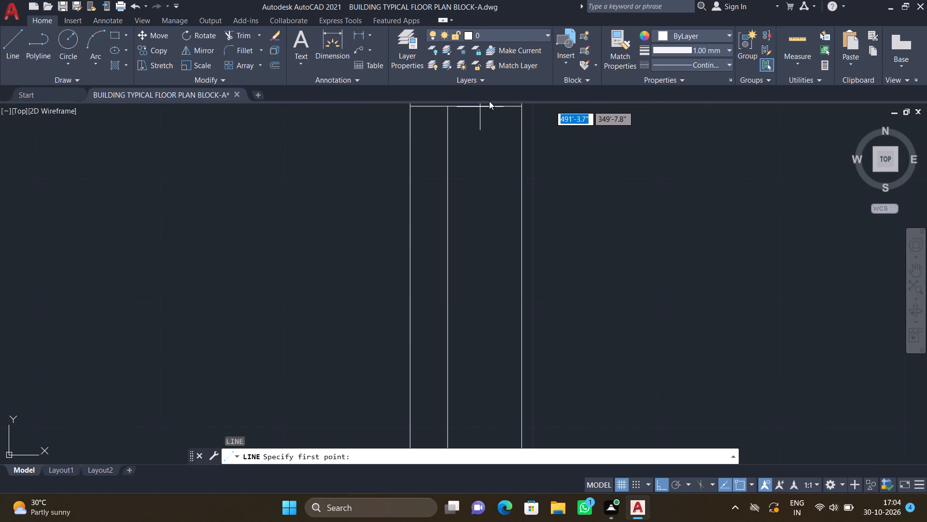
left_click(481, 107)
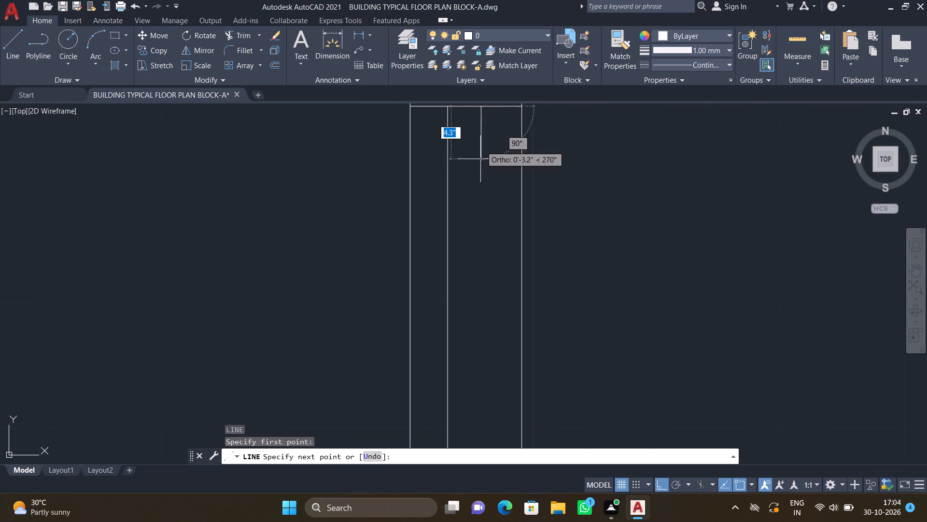
scroll(478, 215, "down", 5)
scroll(466, 342, "up", 2)
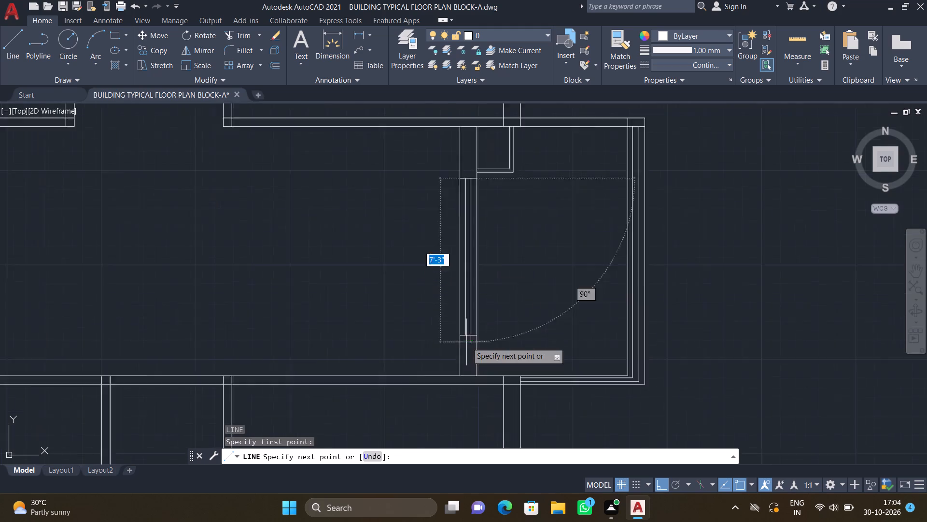
scroll(466, 342, "up", 4)
left_click(461, 356)
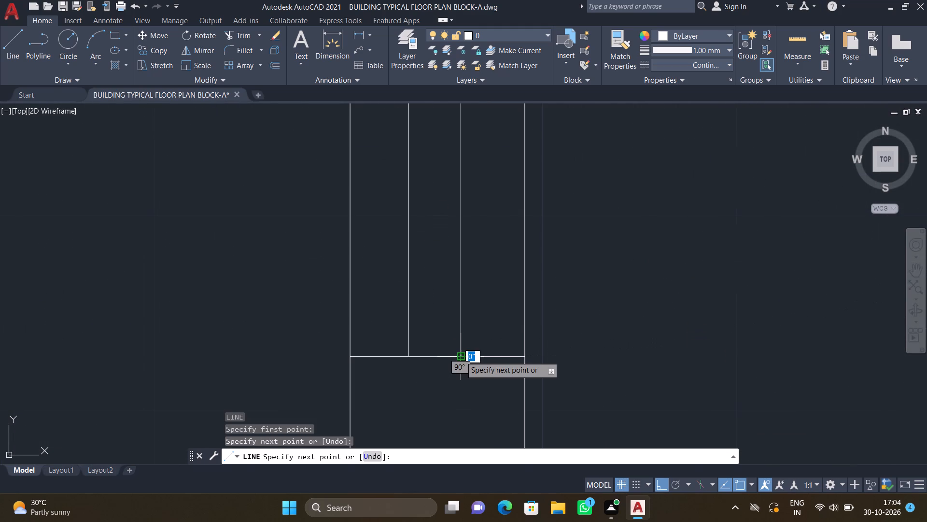
key("Return")
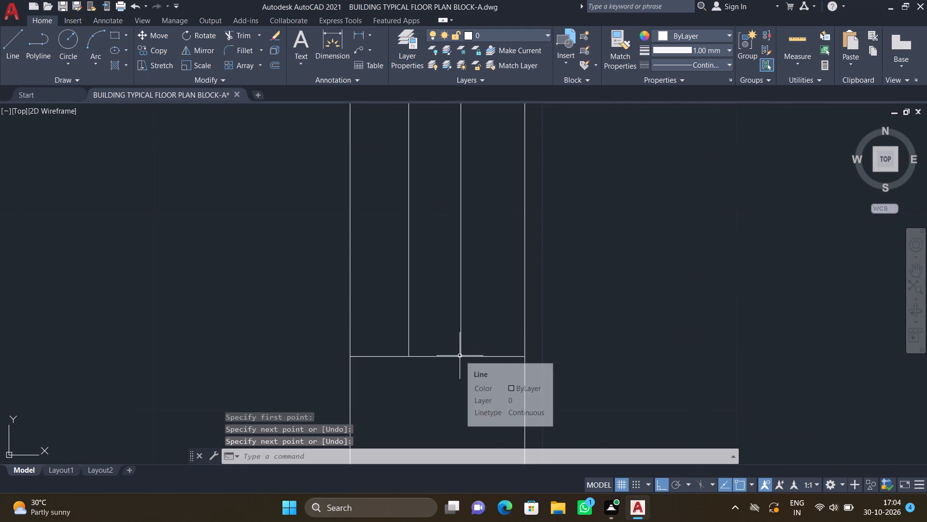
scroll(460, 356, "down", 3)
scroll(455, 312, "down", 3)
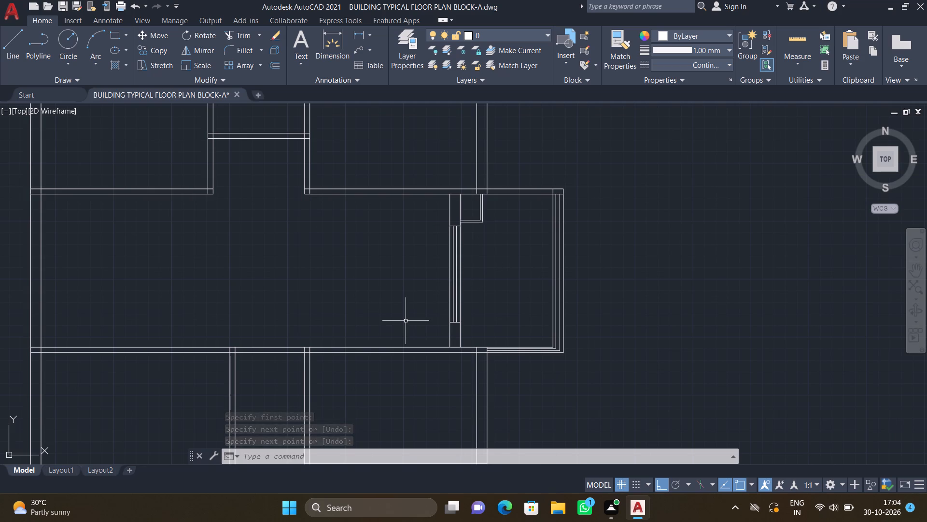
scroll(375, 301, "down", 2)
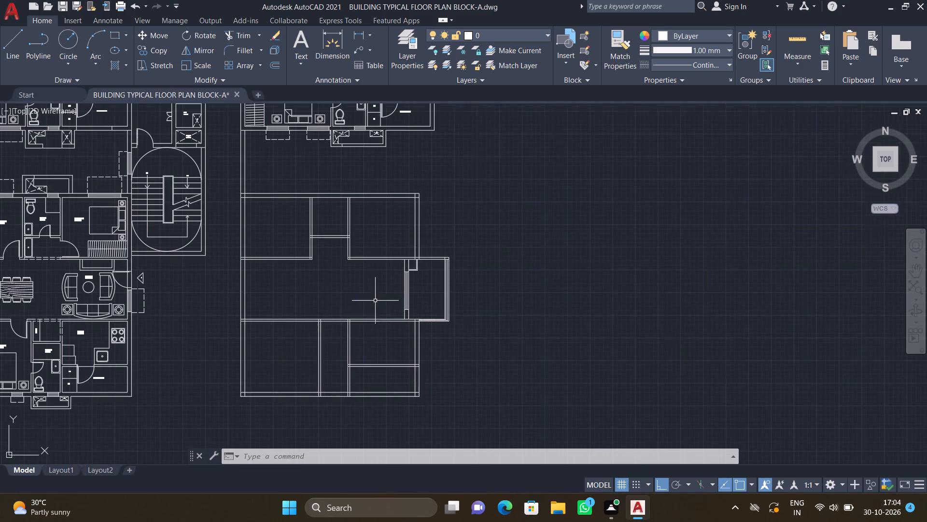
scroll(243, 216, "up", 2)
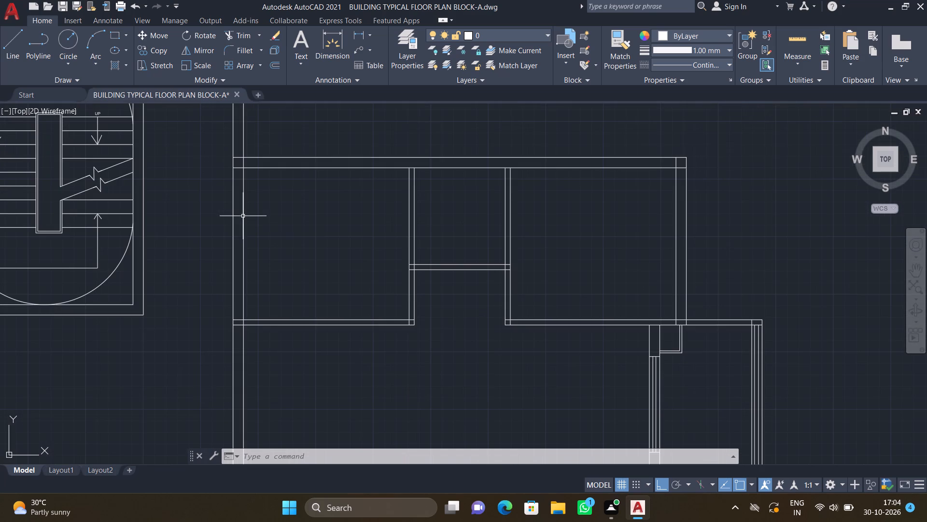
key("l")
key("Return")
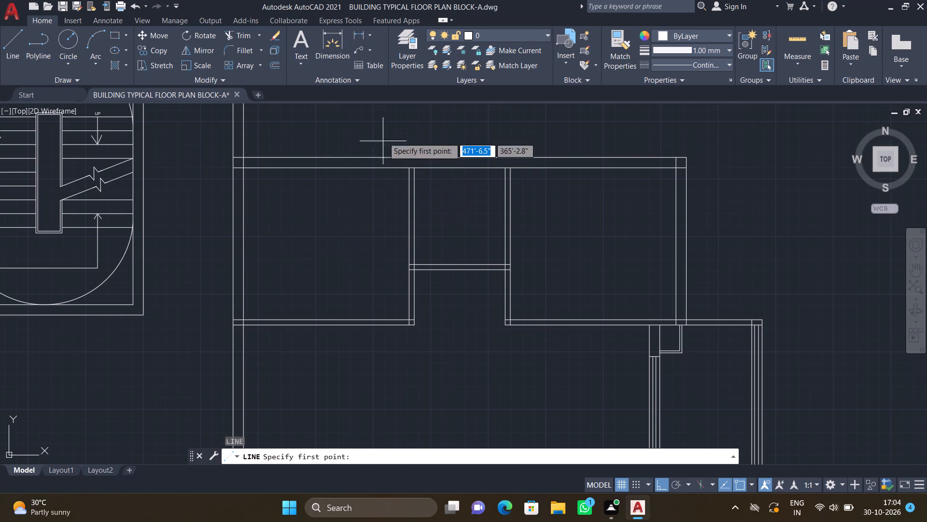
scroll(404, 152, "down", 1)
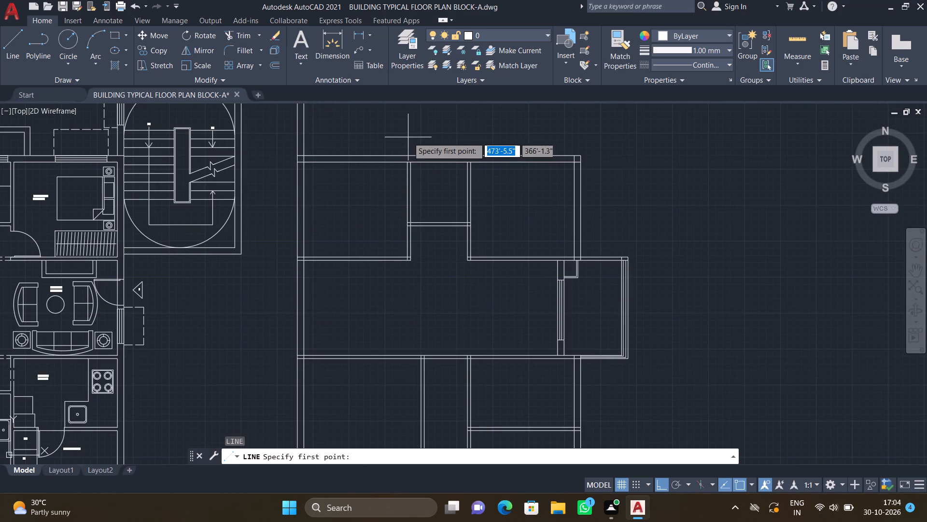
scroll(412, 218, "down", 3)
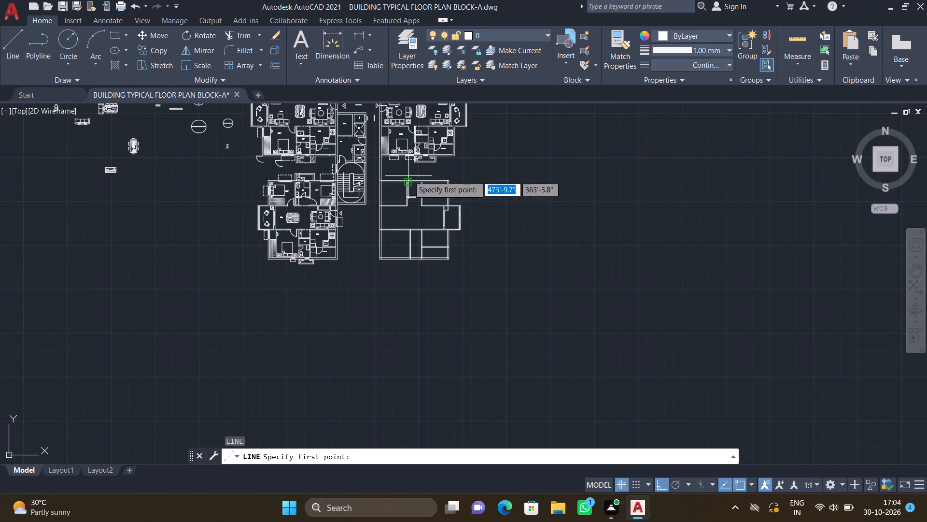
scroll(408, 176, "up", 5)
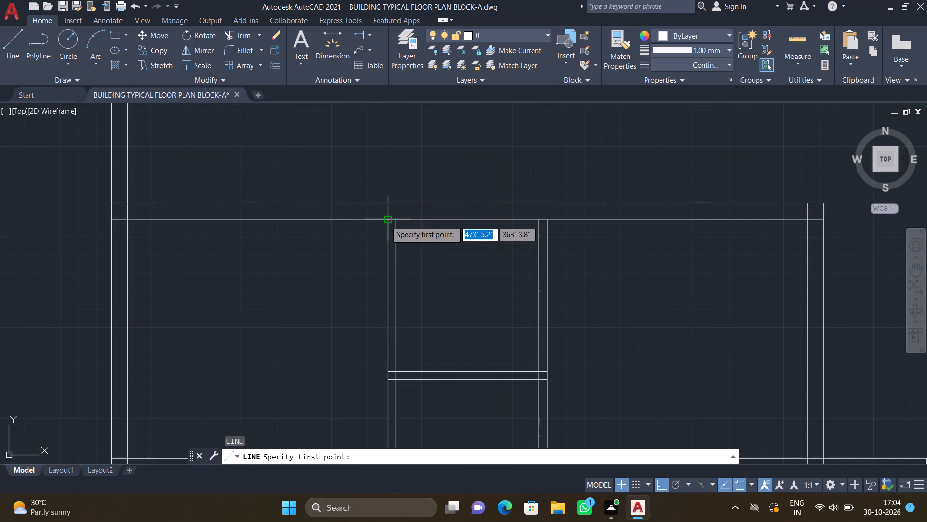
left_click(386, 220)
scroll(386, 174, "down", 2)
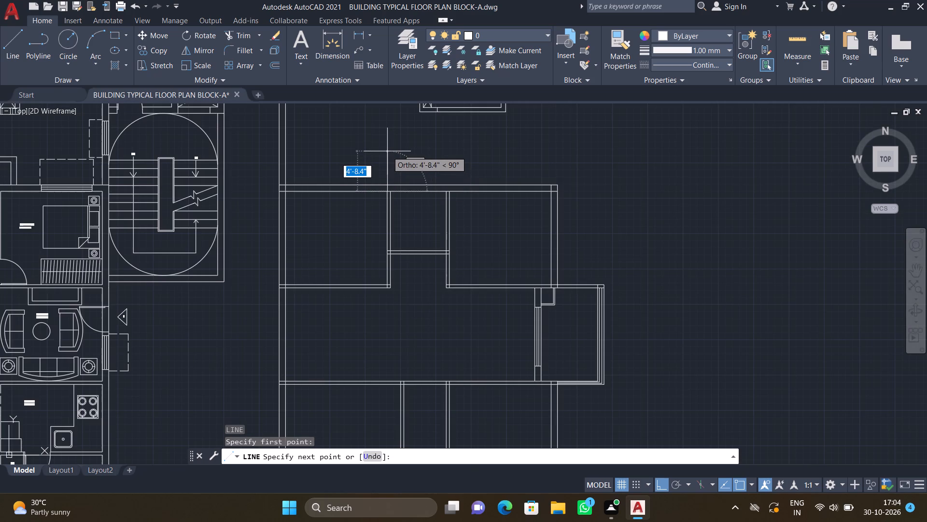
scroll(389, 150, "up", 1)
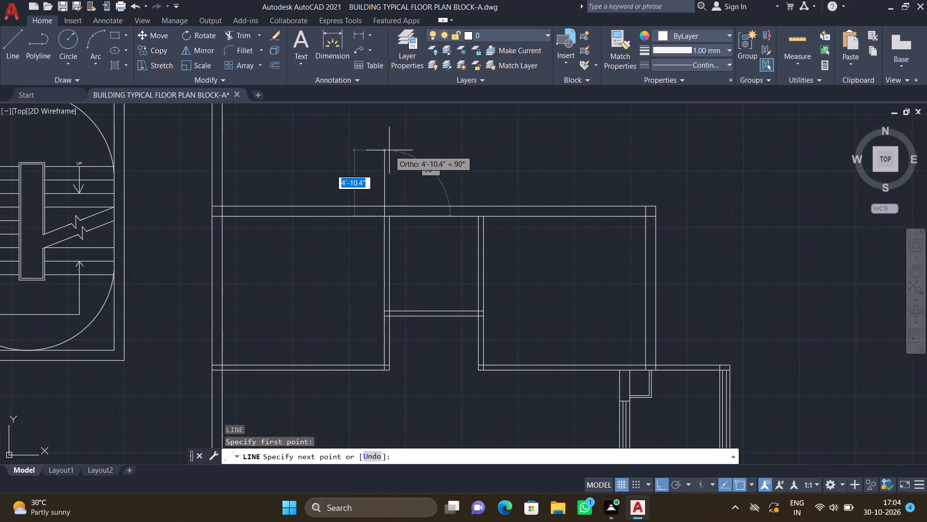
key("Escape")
Draw the projection's three-sided outer outline above the top wall around the toilet shaft, rising about 4'-4" from the wall's inner face.
key("l")
key("Return")
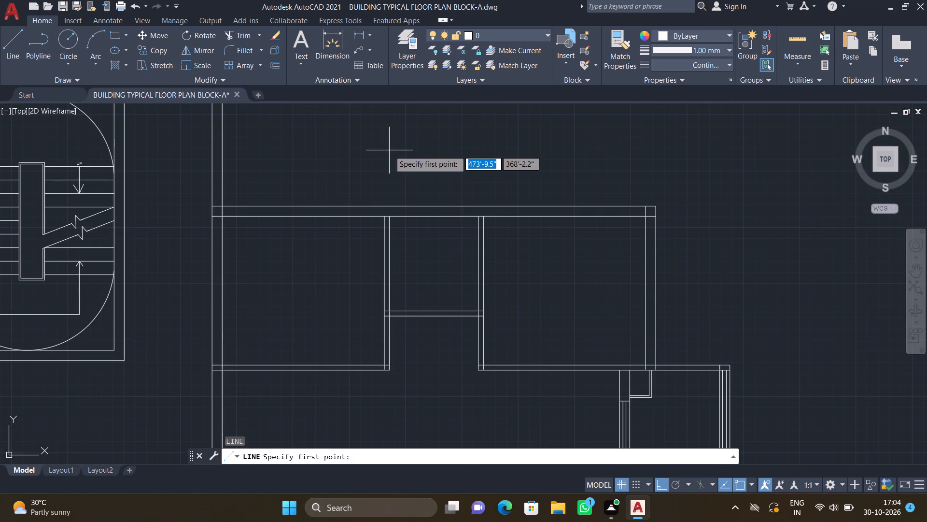
scroll(392, 198, "up", 2)
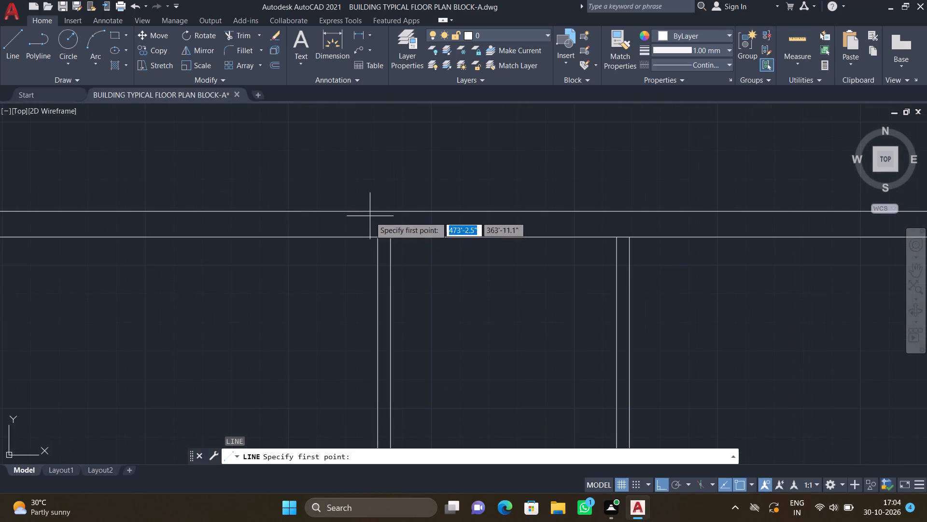
left_click(368, 236)
scroll(358, 166, "down", 2)
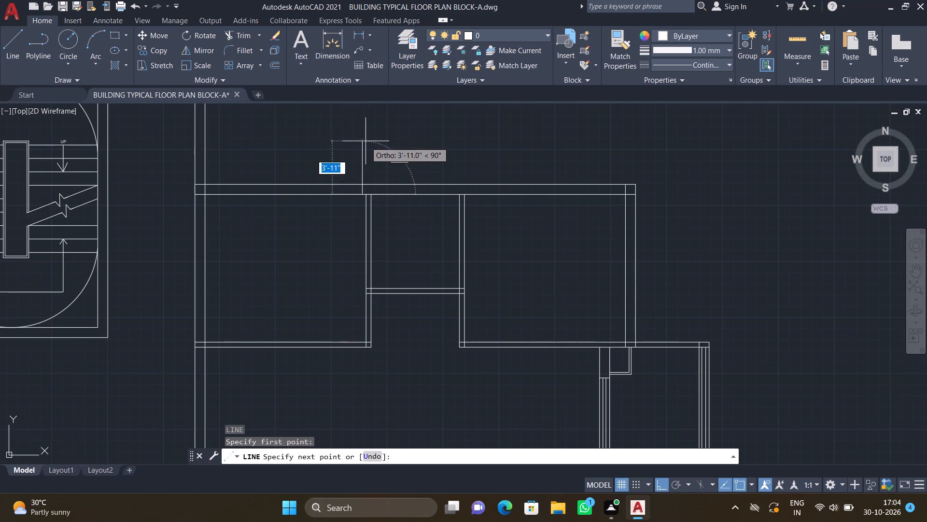
scroll(365, 141, "up", 1)
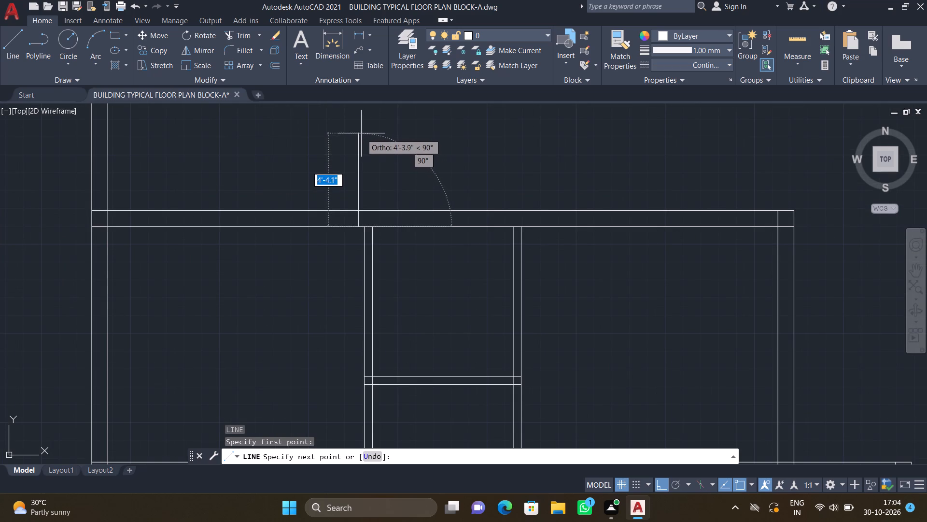
left_click(360, 132)
scroll(475, 141, "down", 1)
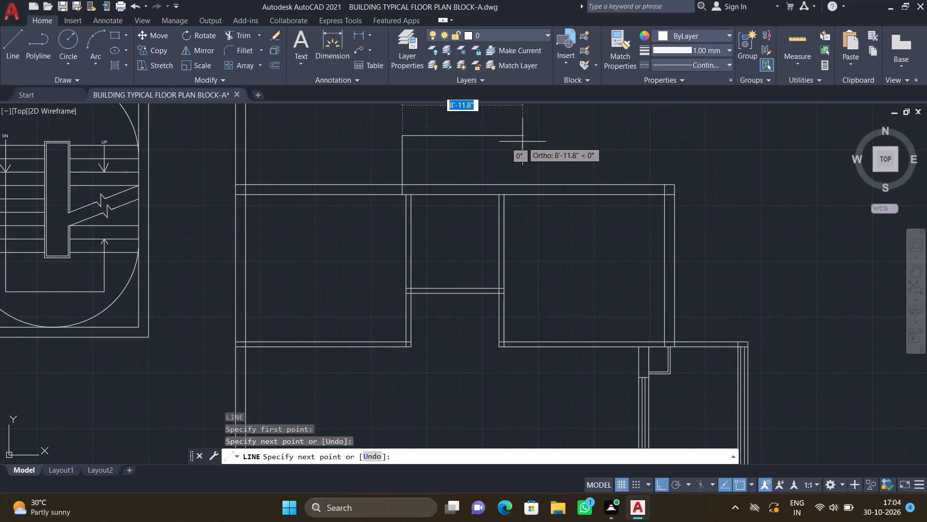
scroll(538, 145, "up", 1)
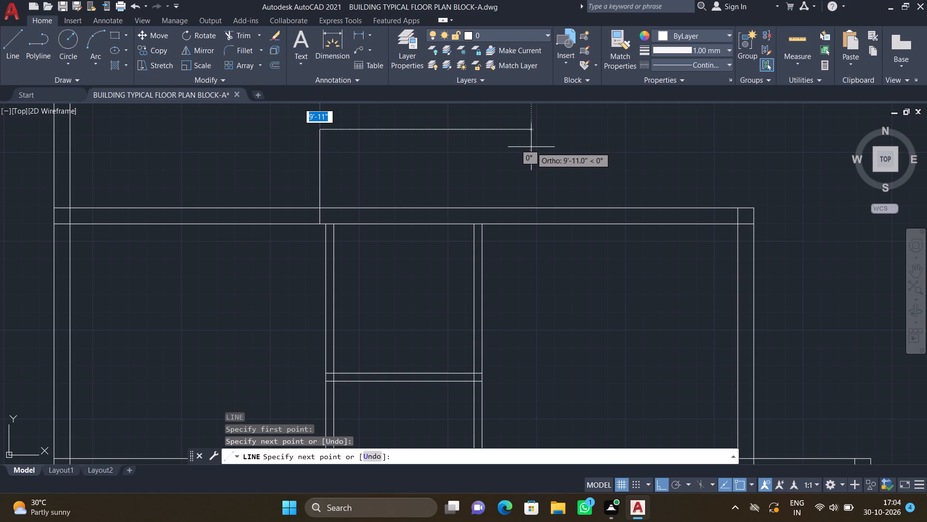
left_click(545, 146)
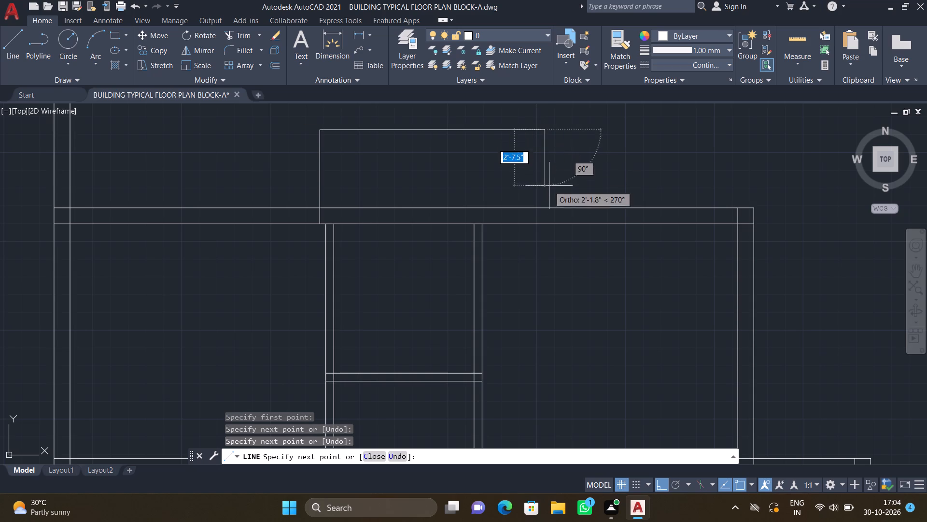
left_click(542, 208)
key("Return")
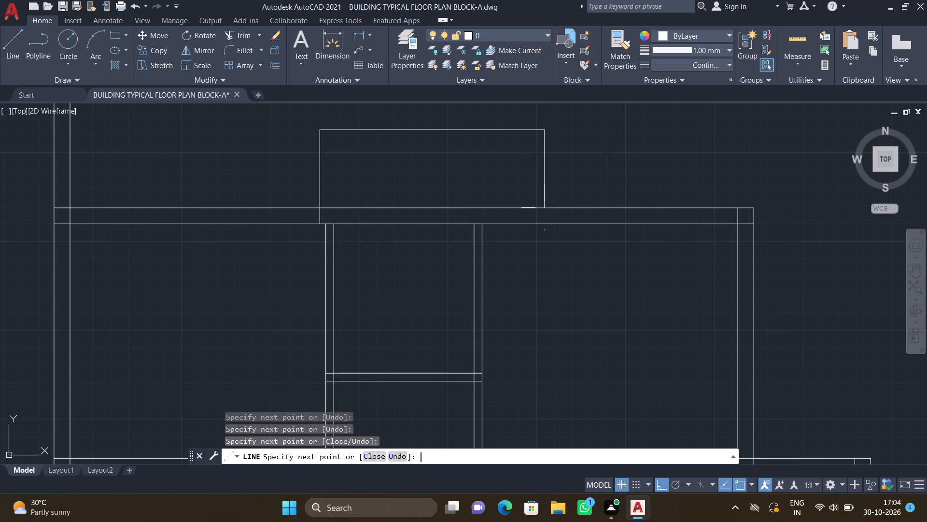
Draw the projection's three-sided inner outline inside the outer one, about 3'-1" high, starting and ending on the top wall's outer face.
key("l")
key("Return")
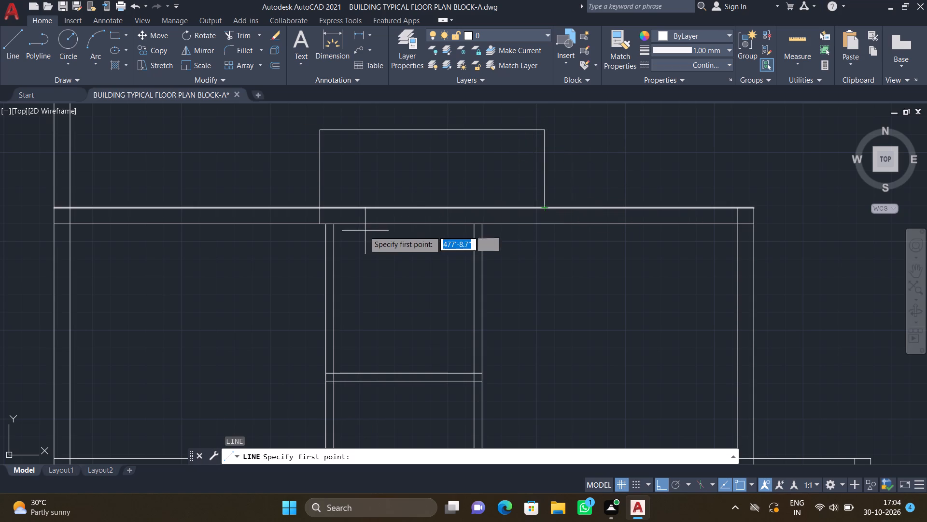
scroll(334, 211, "up", 1)
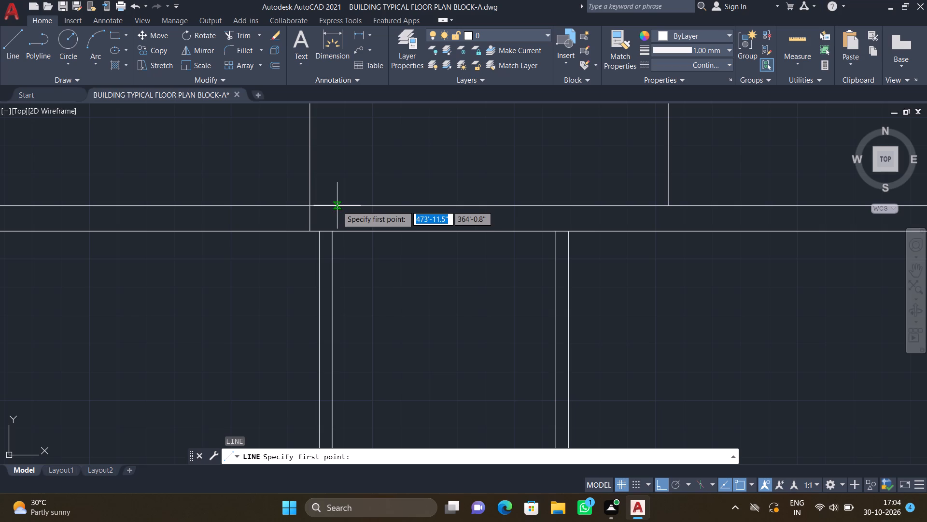
left_click(336, 205)
scroll(343, 154, "down", 1)
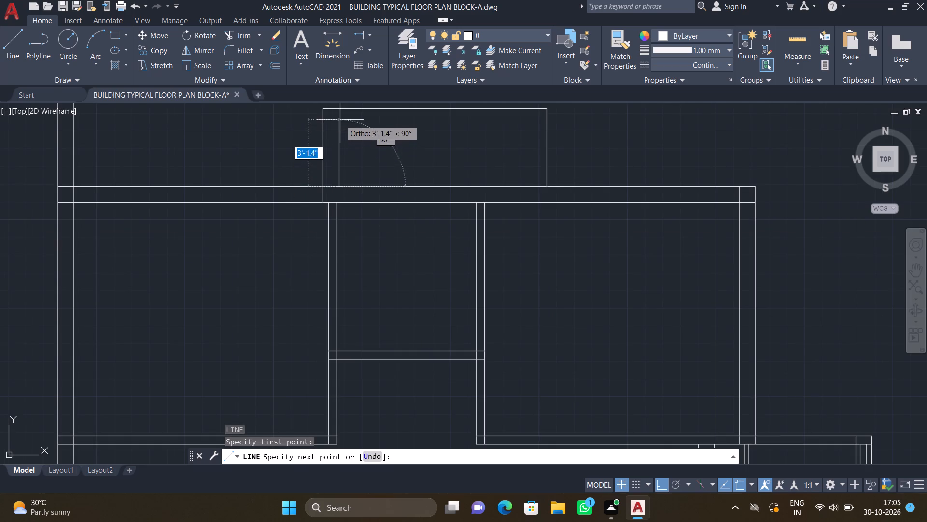
scroll(339, 124, "up", 1)
scroll(338, 121, "down", 1)
left_click(338, 120)
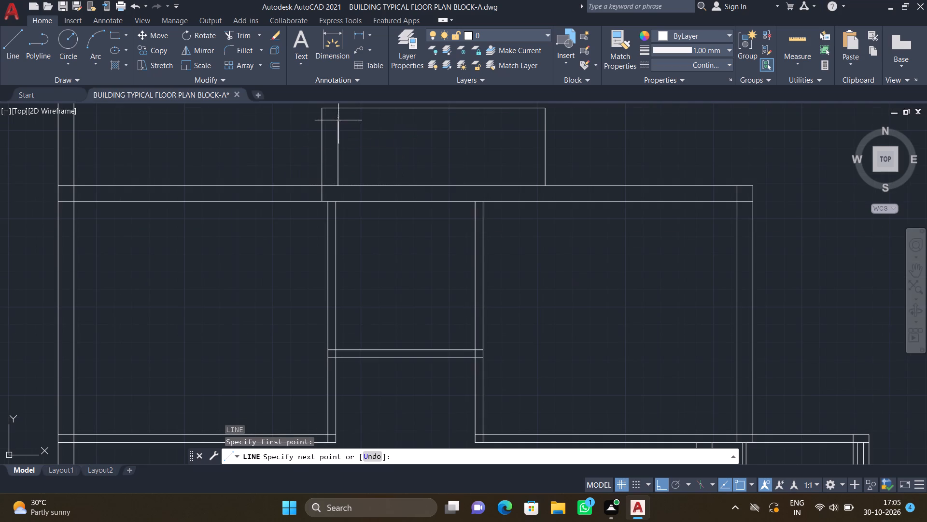
scroll(499, 131, "up", 1)
scroll(525, 126, "down", 1)
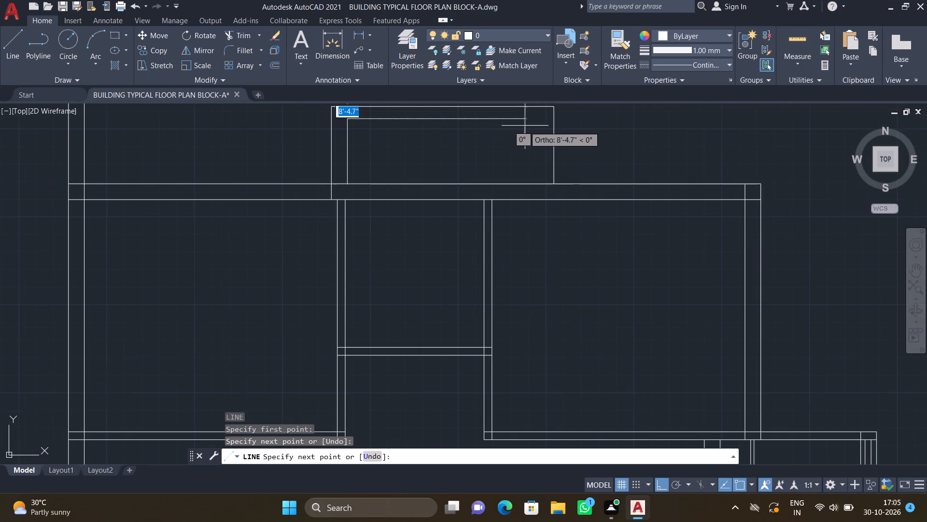
left_click(537, 125)
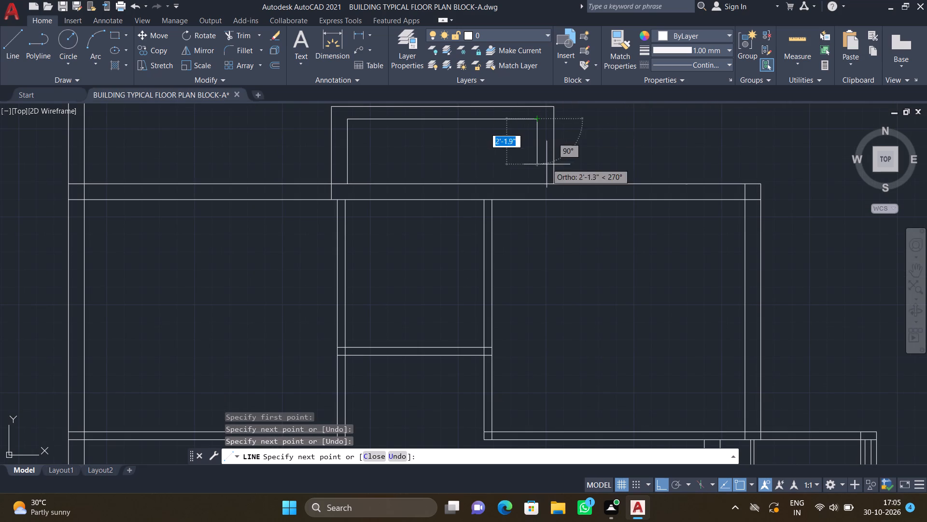
scroll(536, 178, "up", 1)
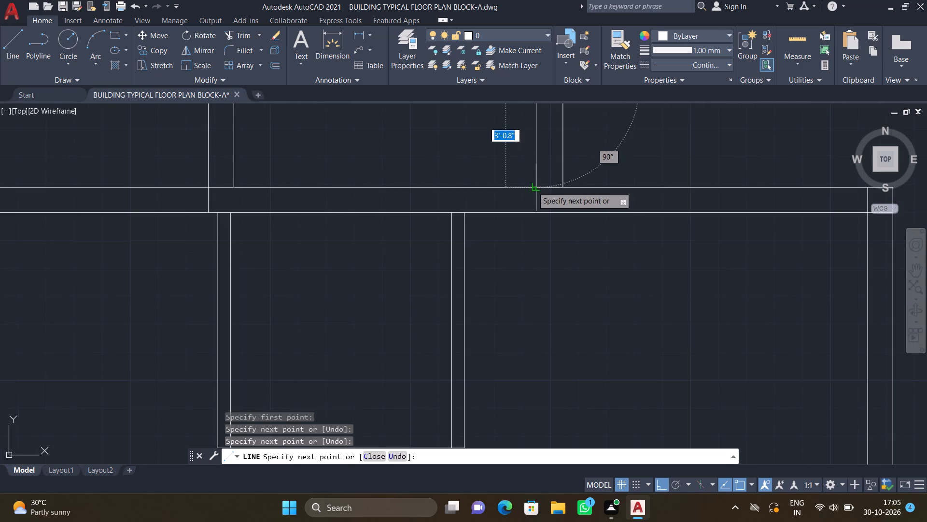
left_click(533, 187)
key("Return")
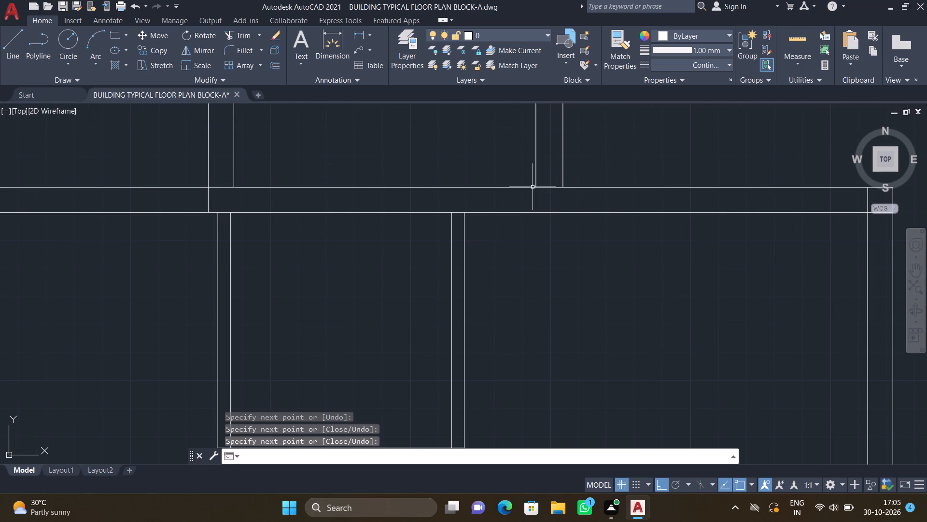
Draw a stepped line inside the projection: down from the inner top edge, about 2'-8" across, and about 1'-4" down to the wall.
scroll(427, 186, "down", 1)
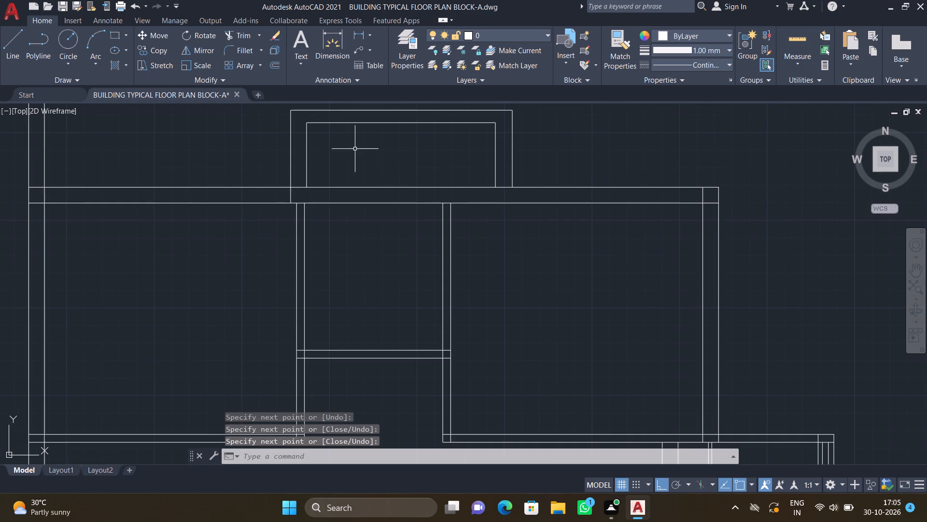
scroll(342, 133, "down", 1)
scroll(340, 131, "up", 1)
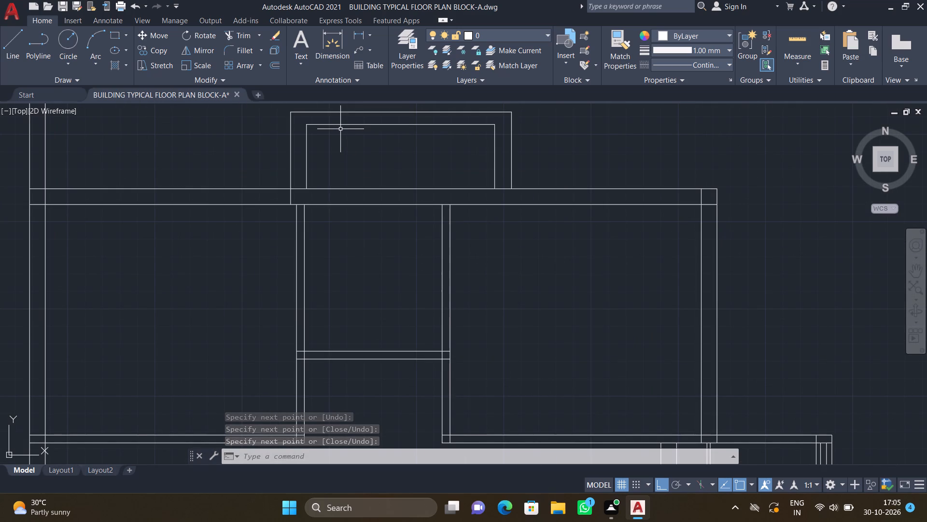
key("l")
key("Return")
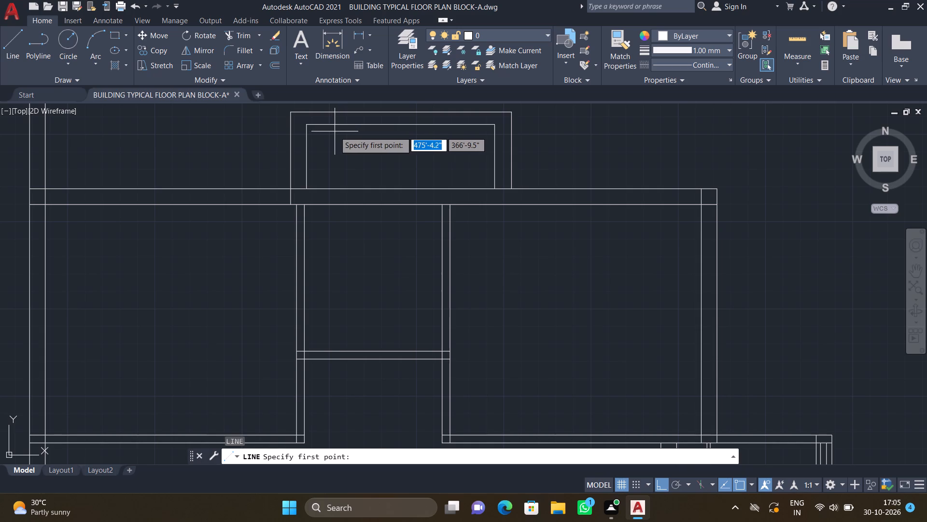
scroll(330, 131, "up", 1)
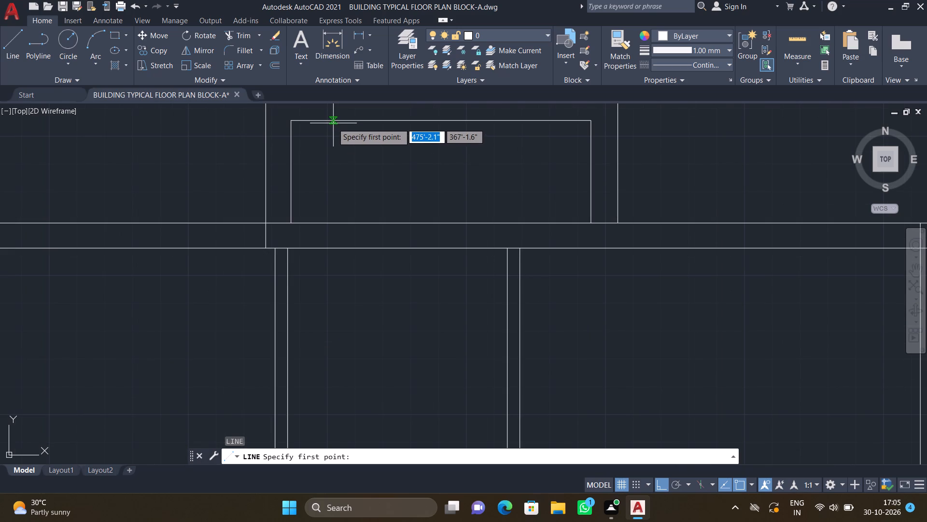
left_click(333, 123)
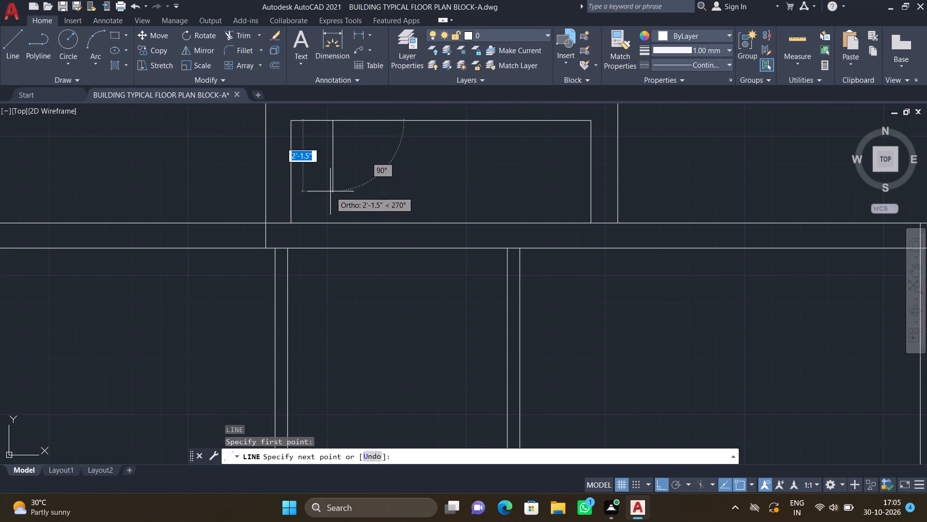
left_click_drag(332, 178, 342, 182)
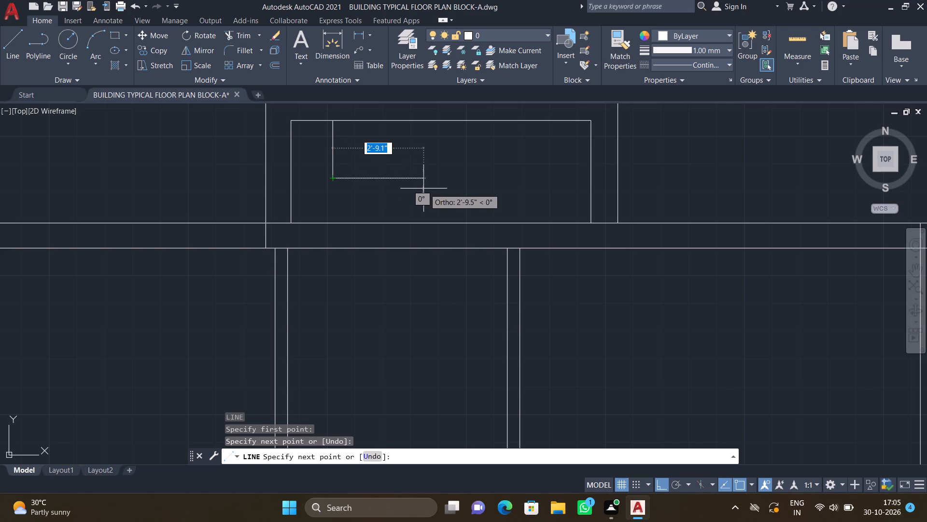
left_click_drag(420, 188, 421, 194)
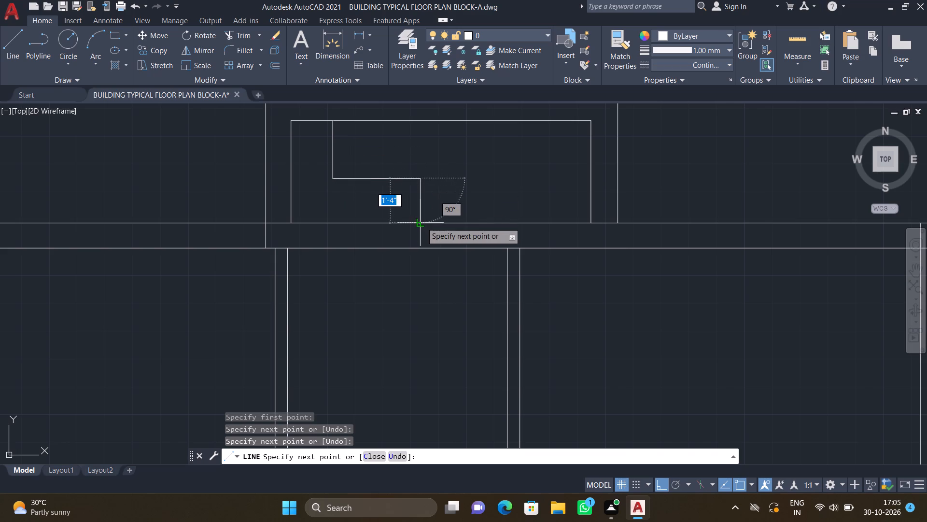
left_click(421, 222)
key("Return")
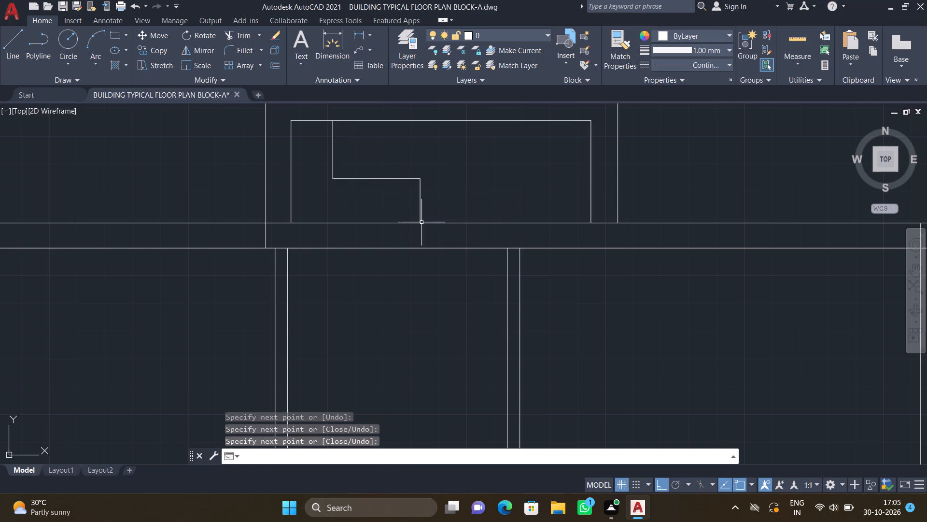
Draw a short vertical line about 7" long across the projection's top band, just right of the stepped line's upper end.
scroll(376, 230, "down", 2)
scroll(365, 177, "up", 1)
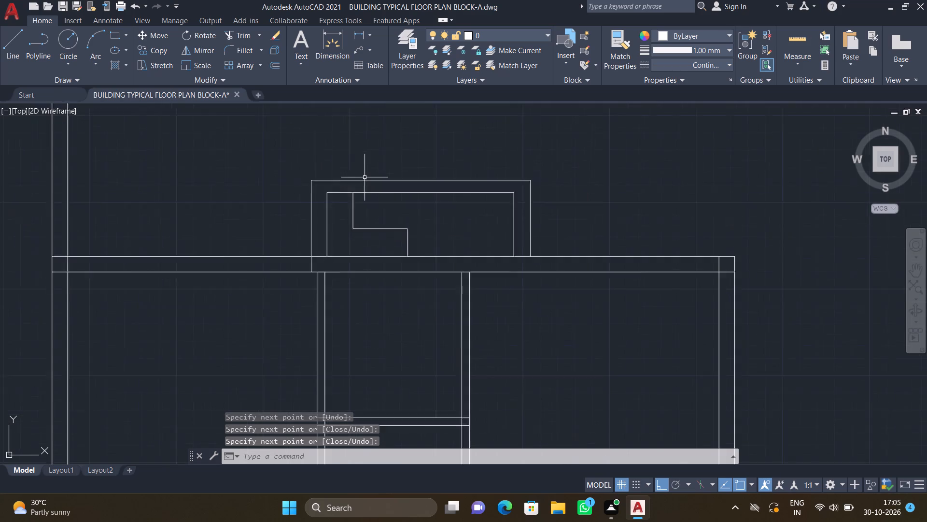
scroll(365, 177, "up", 1)
key("l")
key("Return")
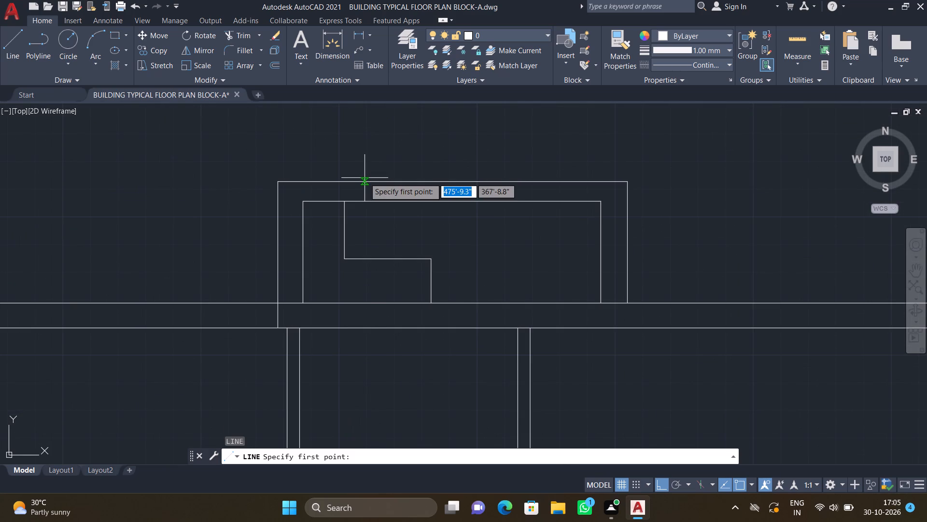
scroll(353, 185, "up", 2)
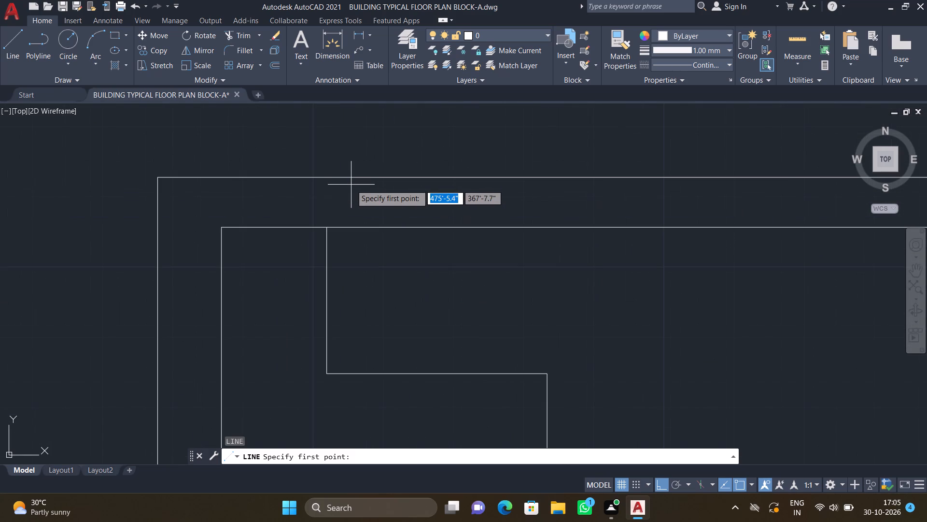
left_click_drag(351, 176, 351, 184)
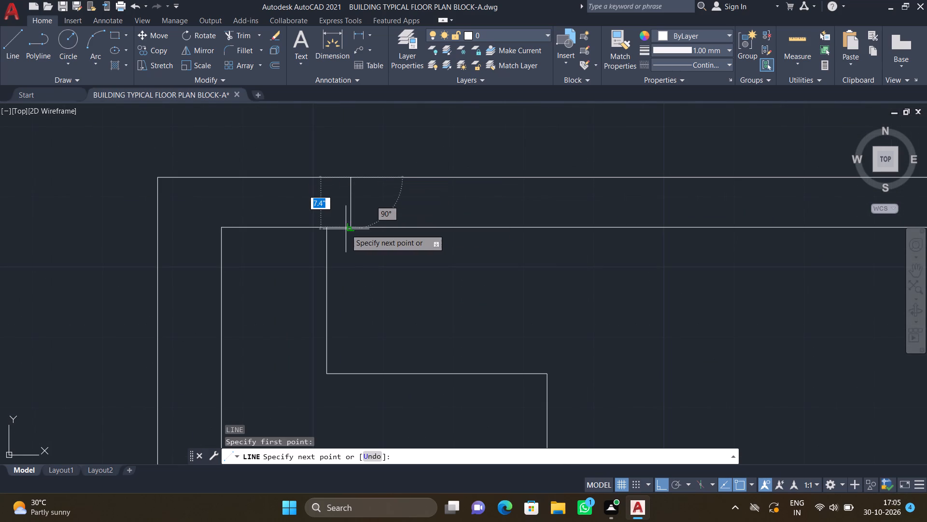
left_click(350, 229)
key("Return")
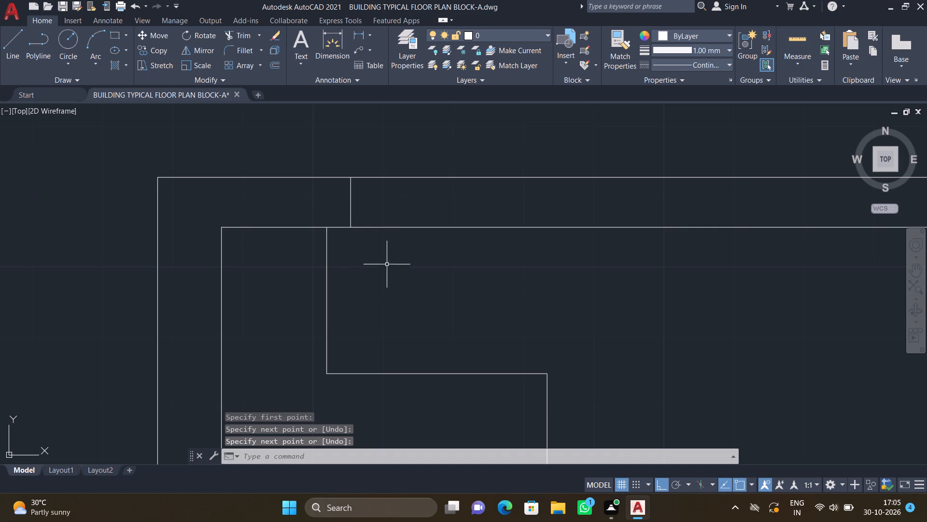
Draw the lower projection's three-sided outer outline below the bottom wall, around the narrow middle bay, about 2'-4" deep from the wall's outer face.
scroll(387, 263, "down", 5)
scroll(404, 317, "down", 1)
middle_click_drag(404, 304, 415, 197)
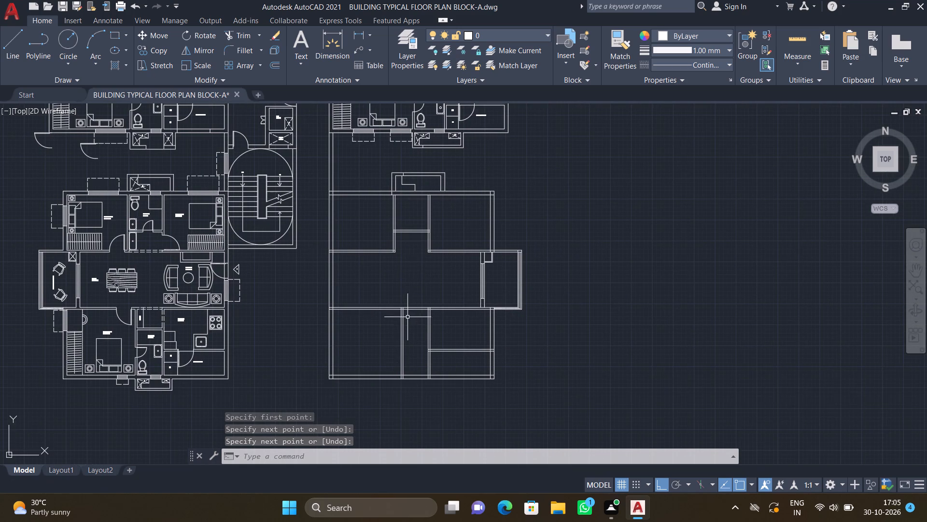
middle_click_drag(415, 244, 420, 235)
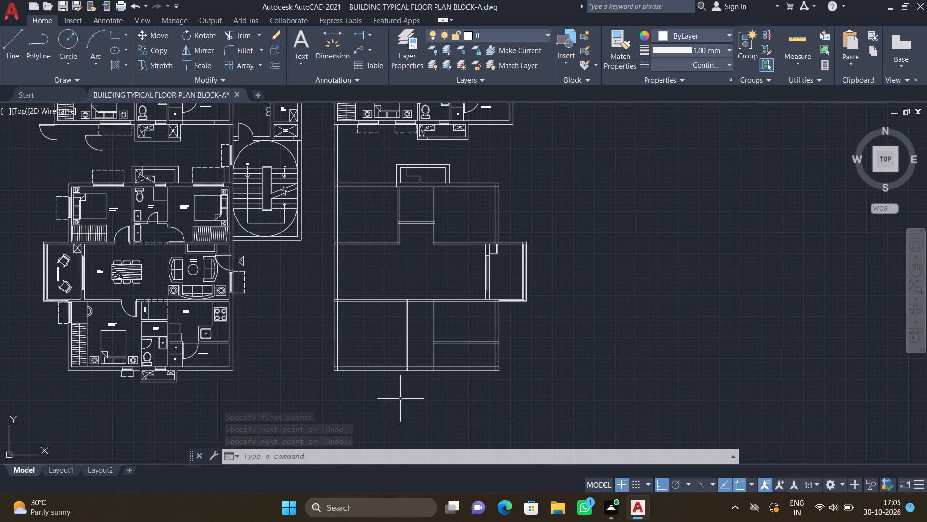
scroll(403, 396, "up", 3)
key("l")
key("Return")
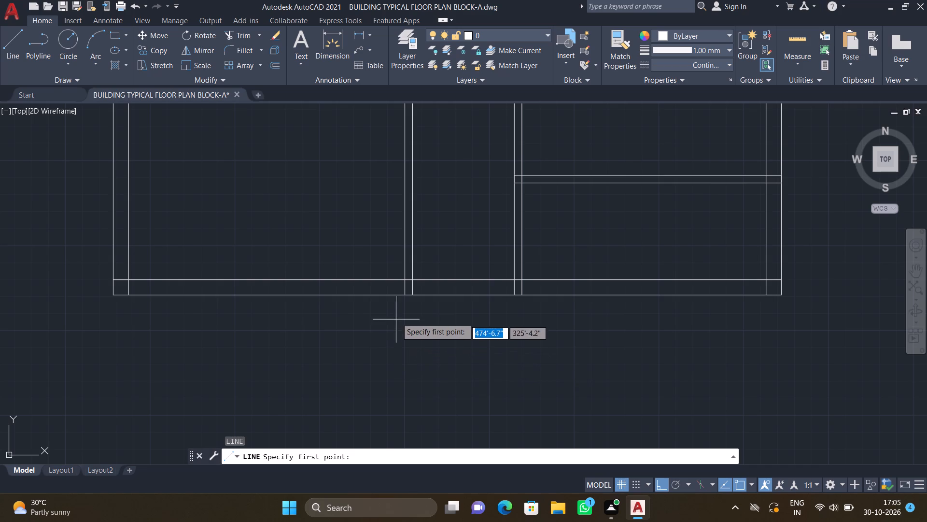
scroll(398, 314, "up", 2)
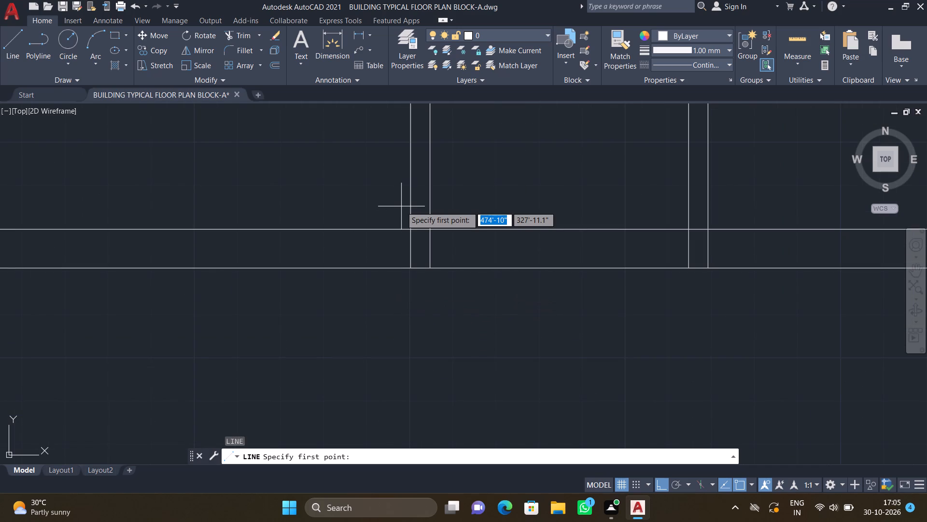
scroll(409, 296, "up", 1)
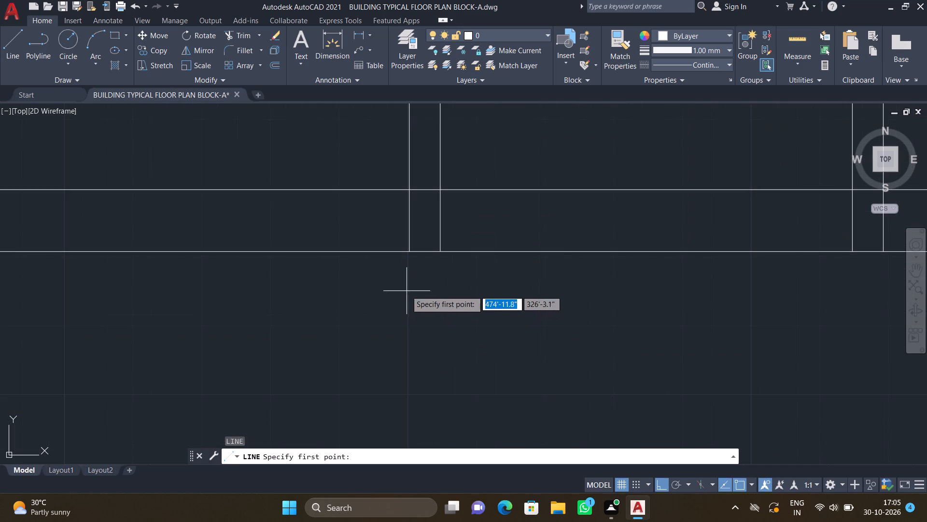
left_click(401, 252)
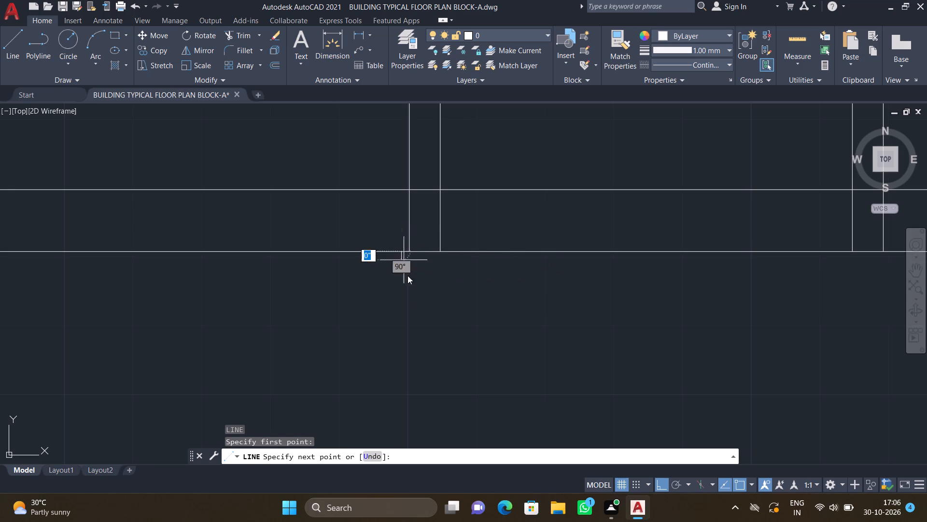
scroll(408, 285, "down", 2)
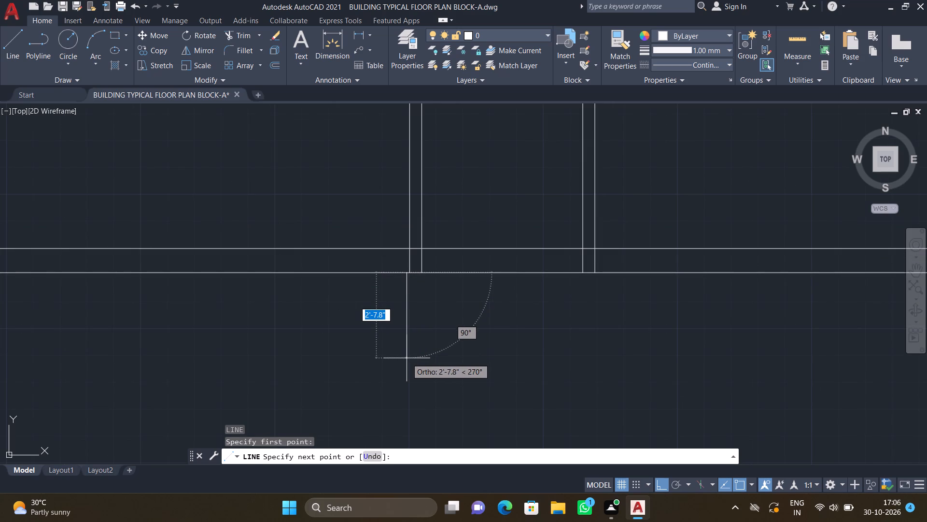
scroll(407, 358, "up", 1)
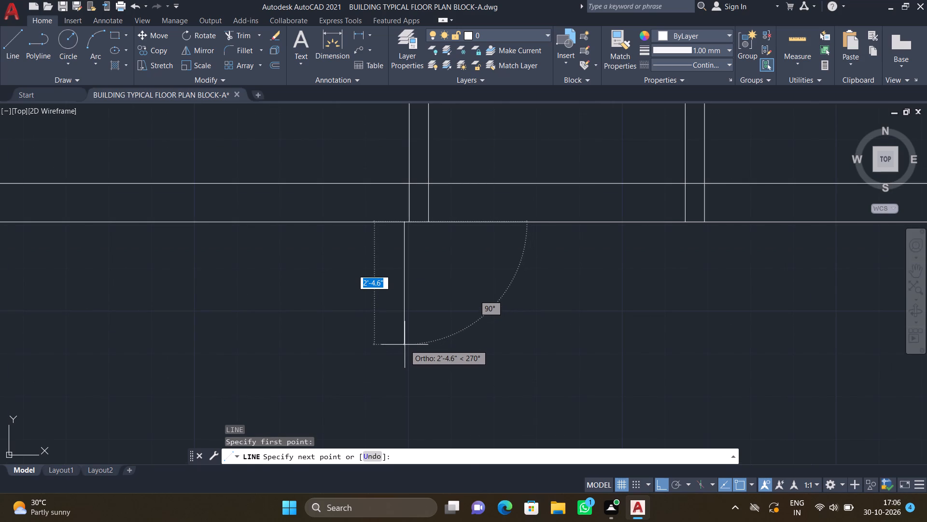
left_click(405, 343)
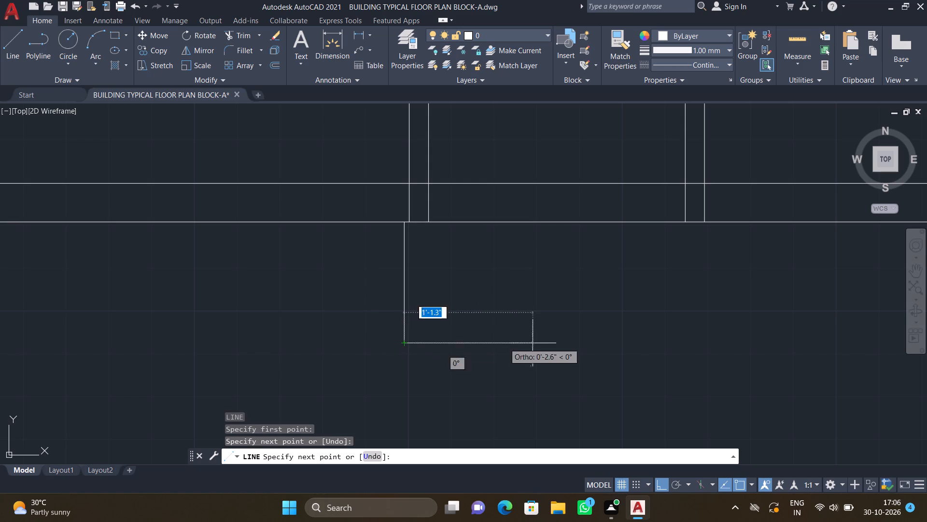
scroll(606, 343, "down", 1)
scroll(707, 328, "up", 1)
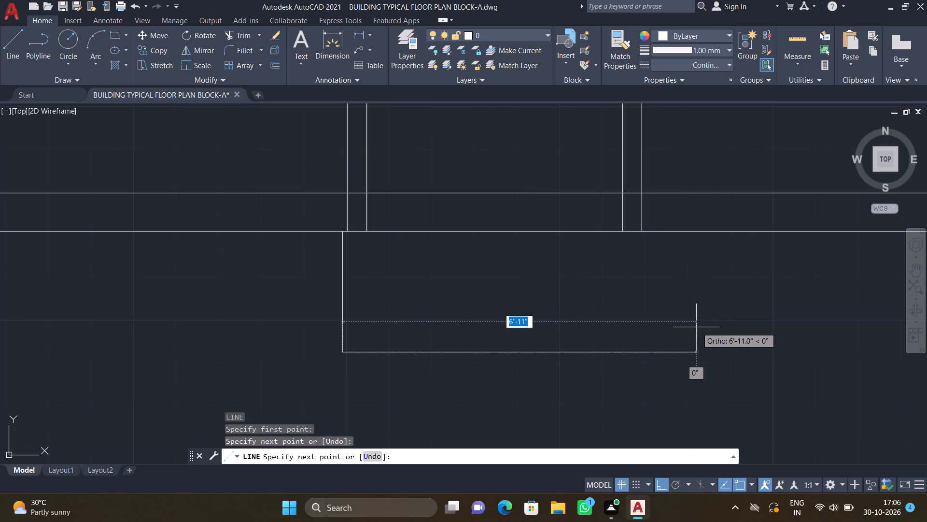
scroll(694, 324, "up", 2)
scroll(701, 323, "down", 2)
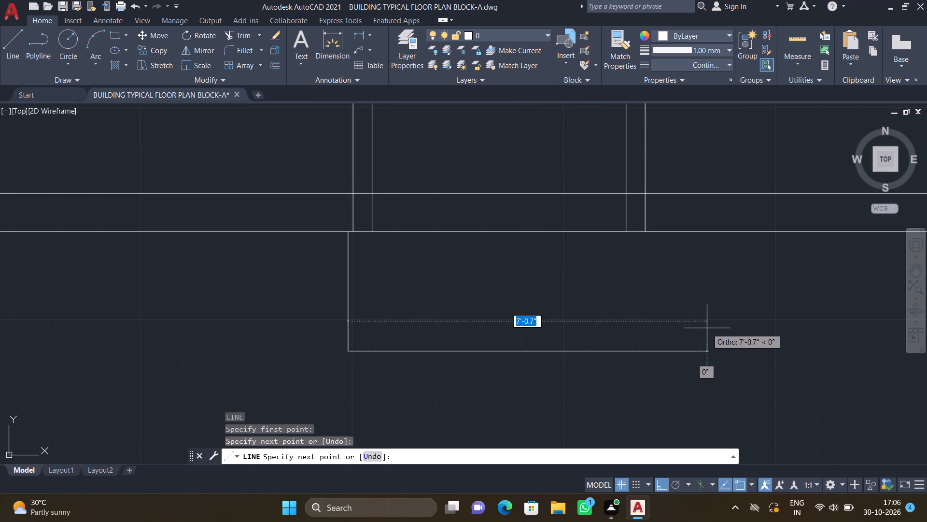
left_click(721, 331)
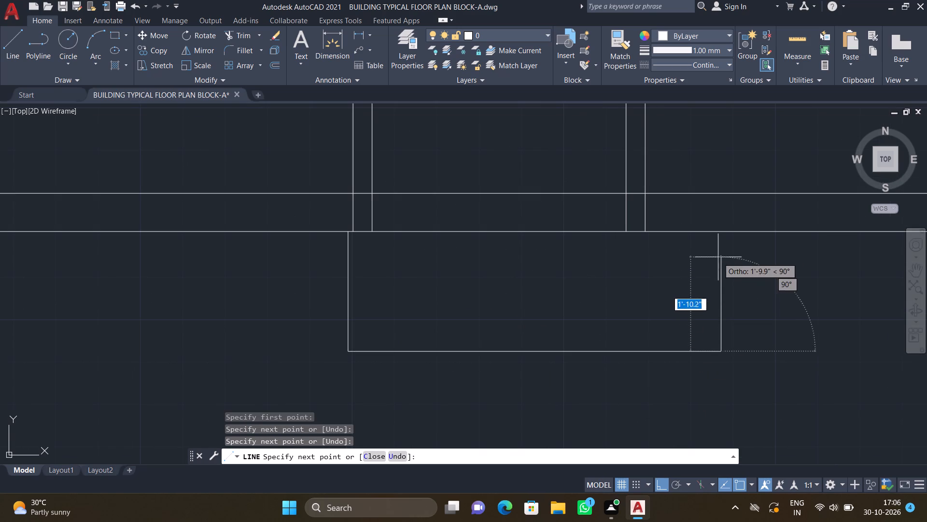
scroll(723, 246, "up", 1)
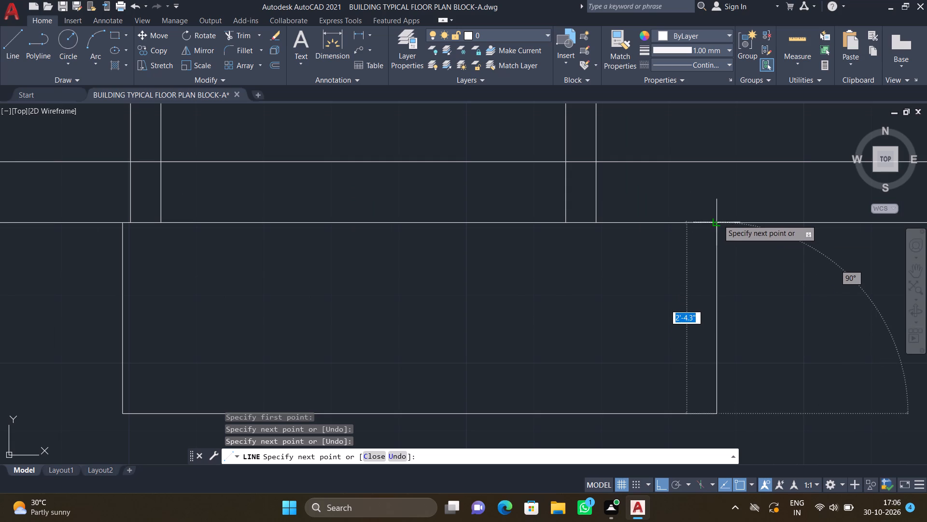
left_click(718, 220)
key("Return")
Draw the projection's three-sided inner outline inside the outer one, about 1'-10" deep and 6'-4" wide, starting and ending on the wall's outer face.
scroll(674, 275, "down", 1)
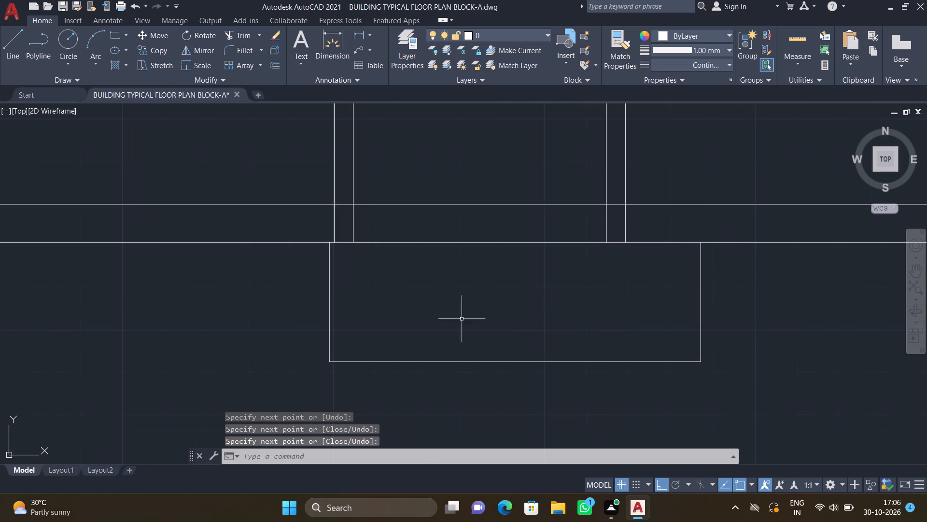
key("l")
key("Return")
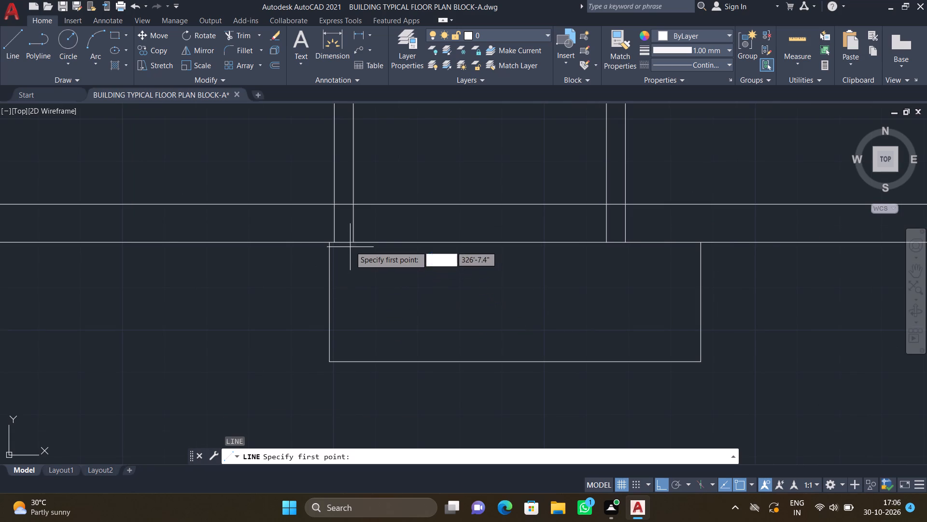
scroll(374, 244, "up", 2)
scroll(325, 246, "up", 1)
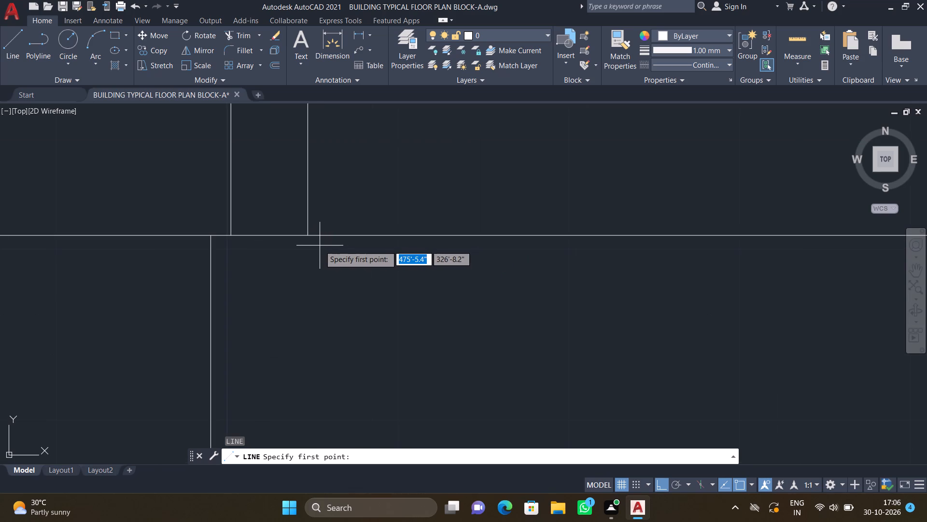
left_click(314, 235)
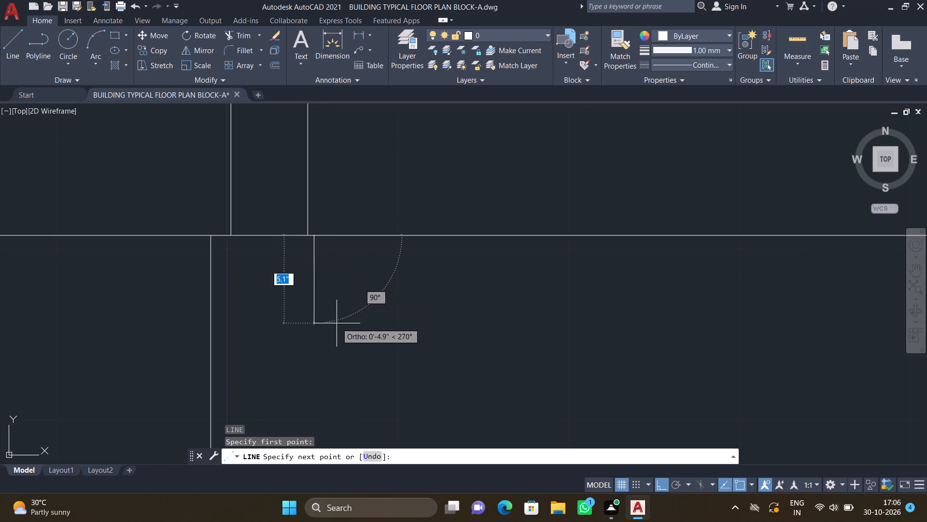
scroll(336, 330, "down", 2)
middle_click_drag(326, 405, 336, 355)
scroll(340, 358, "down", 1)
scroll(337, 391, "up", 1)
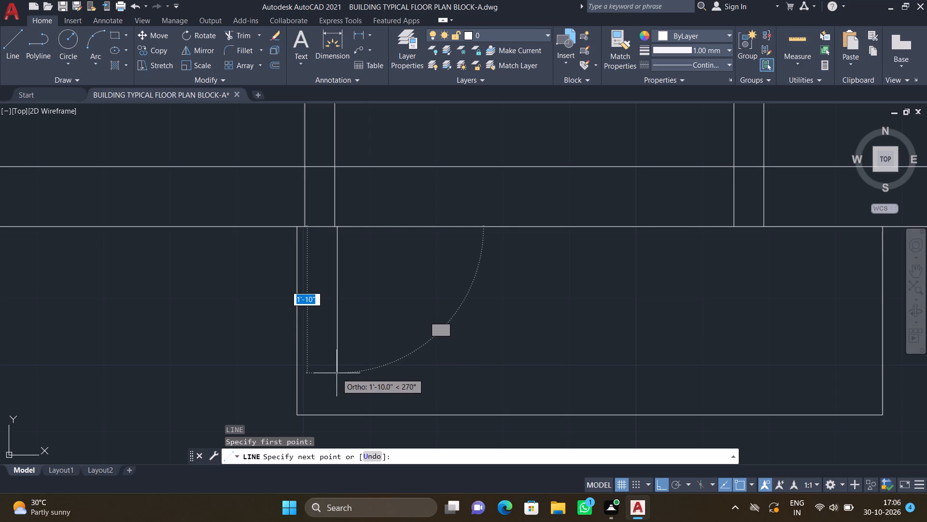
left_click(337, 373)
scroll(473, 347, "down", 2)
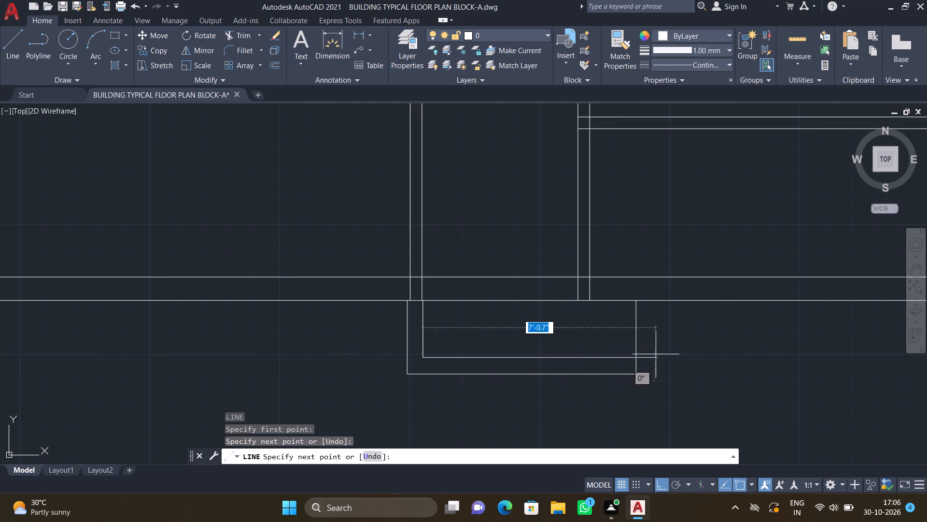
scroll(630, 355, "up", 2)
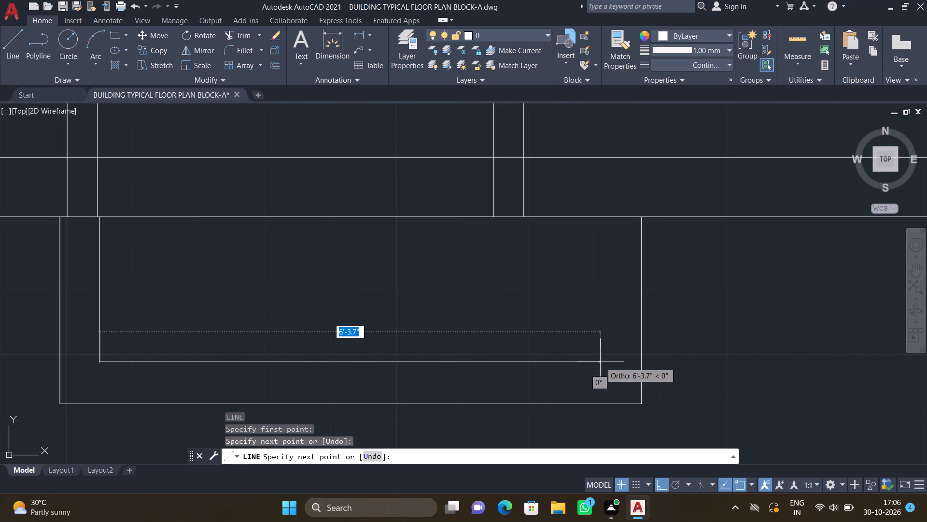
left_click(601, 361)
scroll(605, 224, "up", 2)
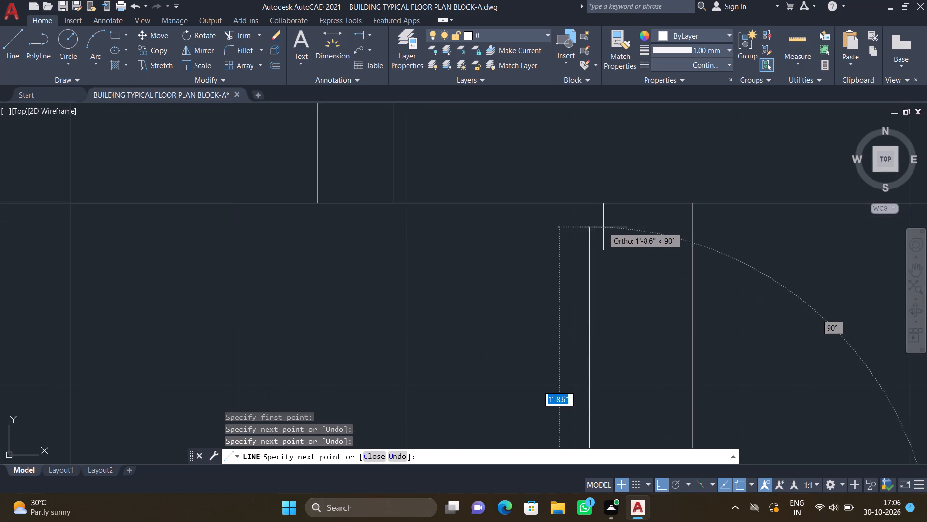
left_click(590, 205)
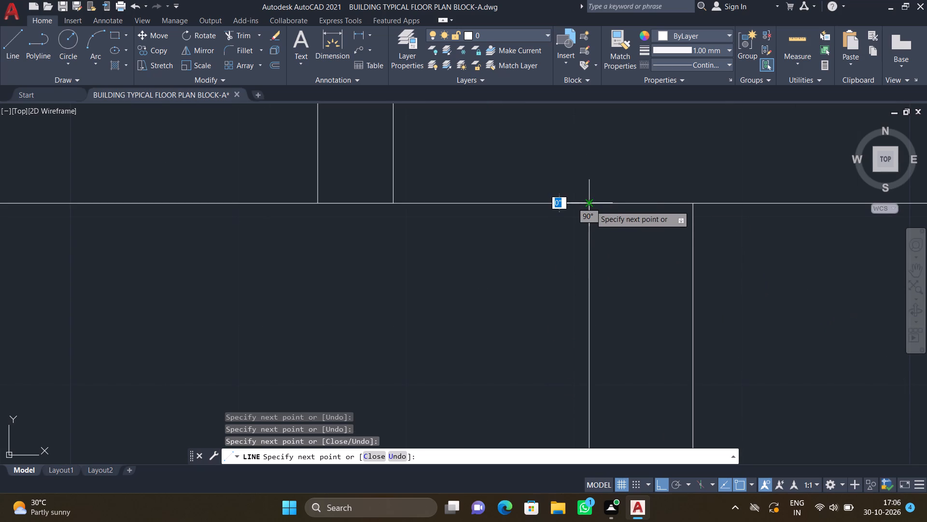
key("Return")
Draw a short vertical line about 6" long across the projection's bottom band, roughly a quarter of the way along from its left end.
scroll(590, 216, "down", 4)
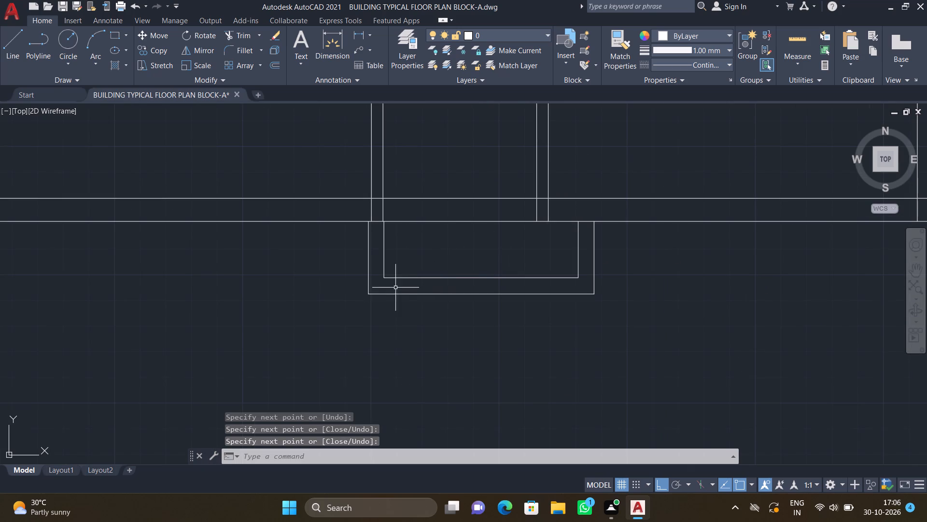
scroll(388, 285, "up", 2)
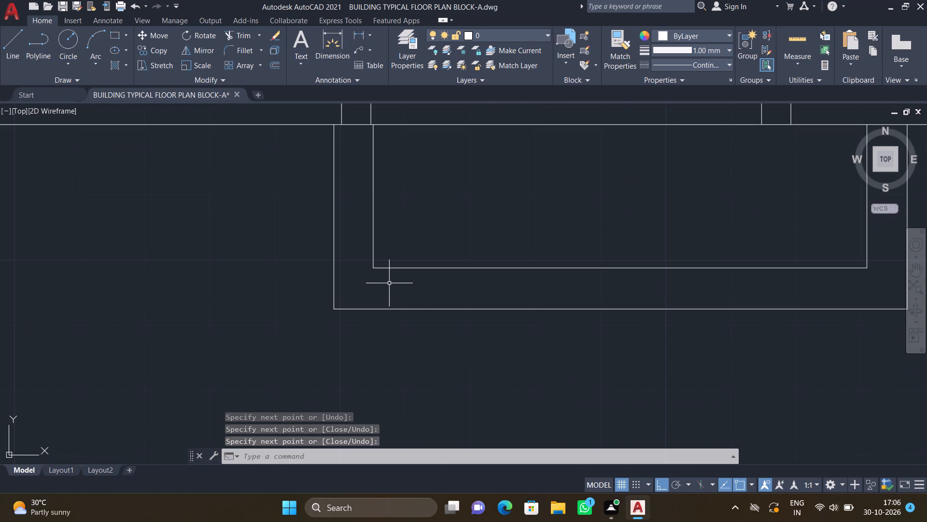
key("l")
key("Return")
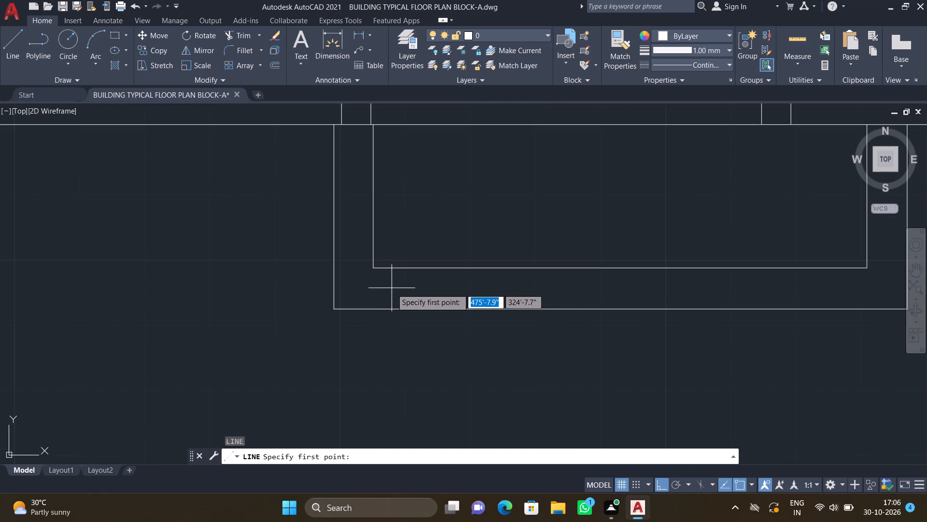
left_click(504, 268)
scroll(500, 302, "up", 1)
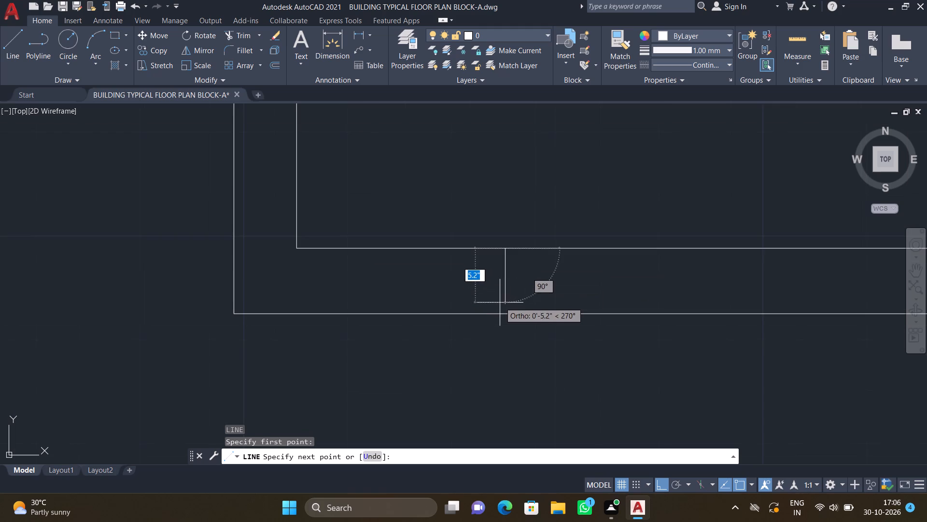
left_click(505, 315)
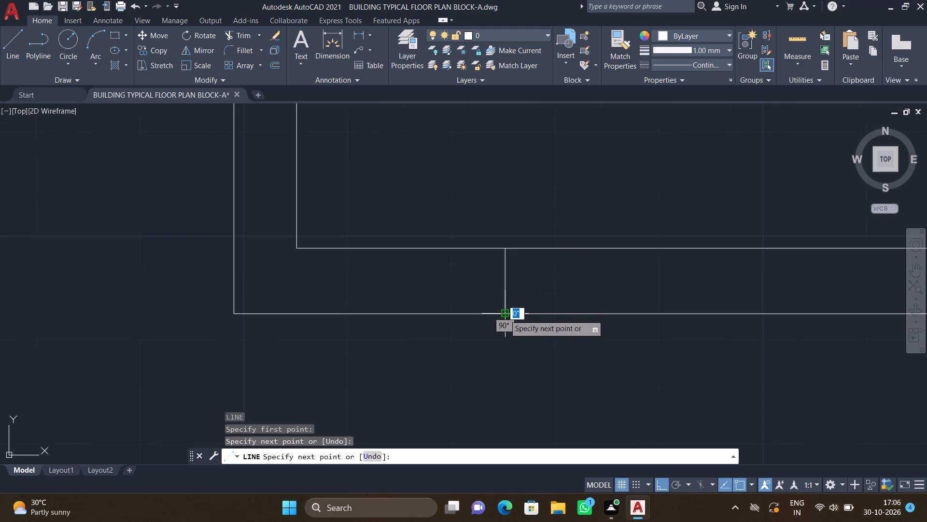
key("Return")
Draw a stepped line inside the lower projection: about 11" up from the inner bottom edge, about 1'-6" right, and about 11" up to the wall.
scroll(498, 302, "down", 2)
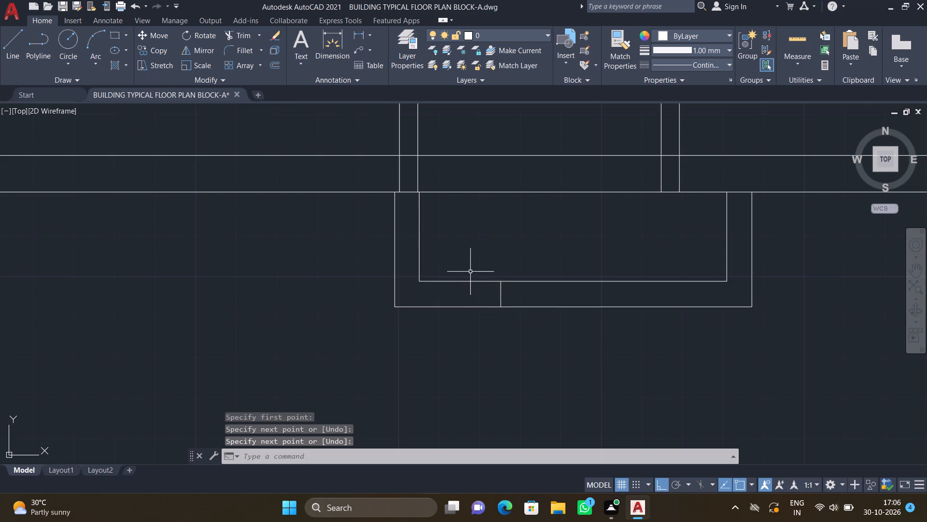
key("l")
key("Return")
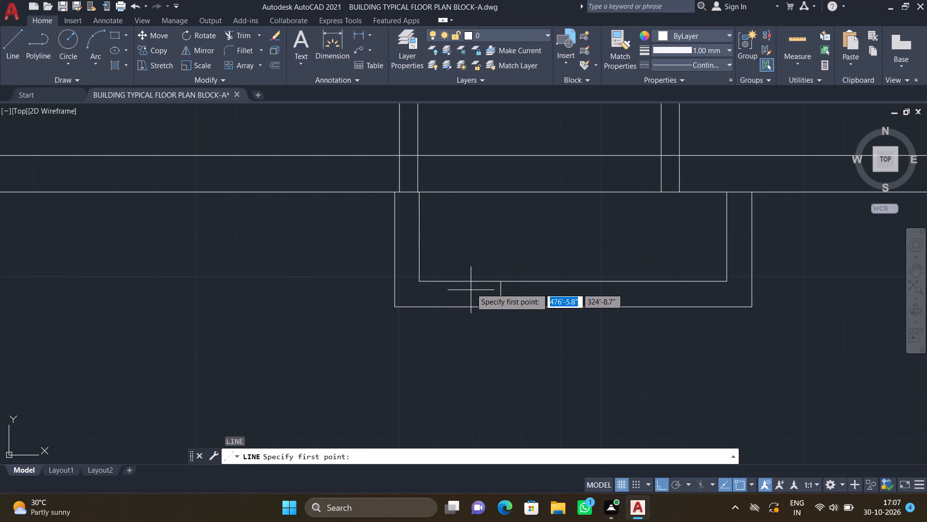
scroll(471, 285, "up", 1)
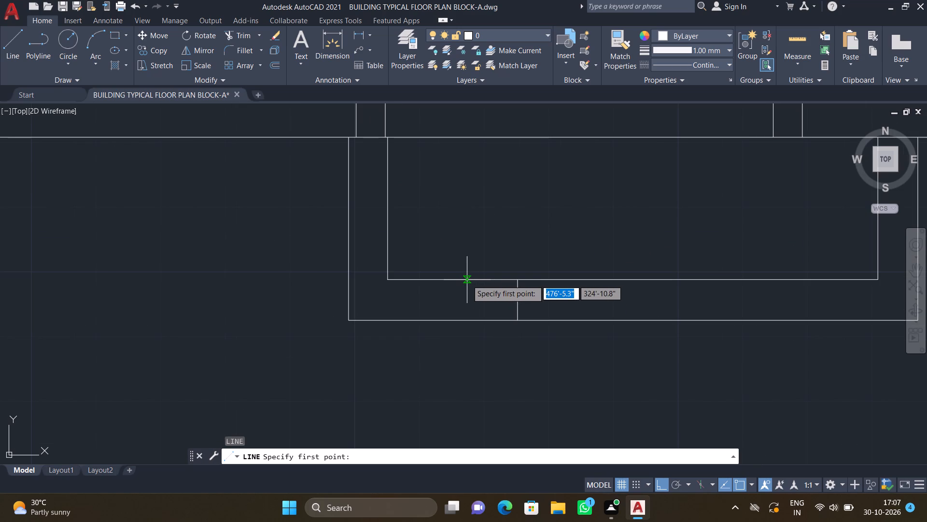
left_click(466, 279)
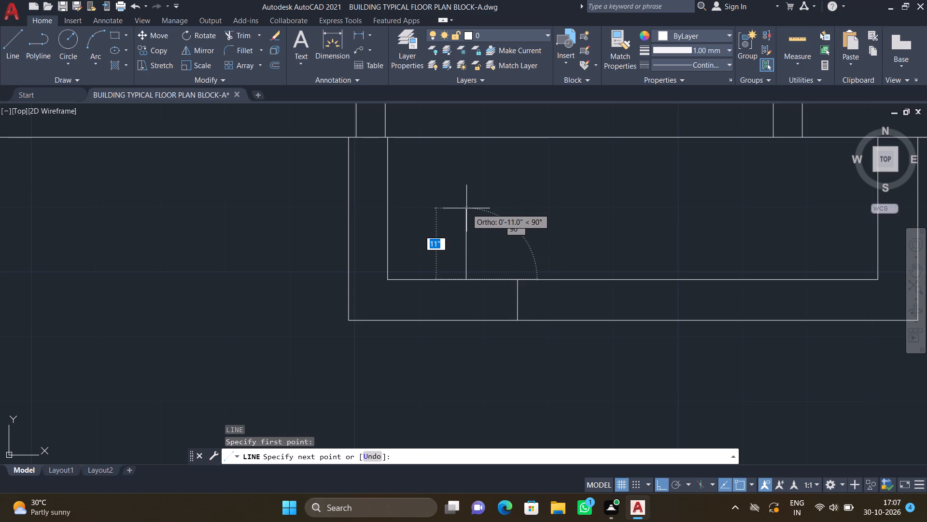
left_click_drag(466, 208, 473, 210)
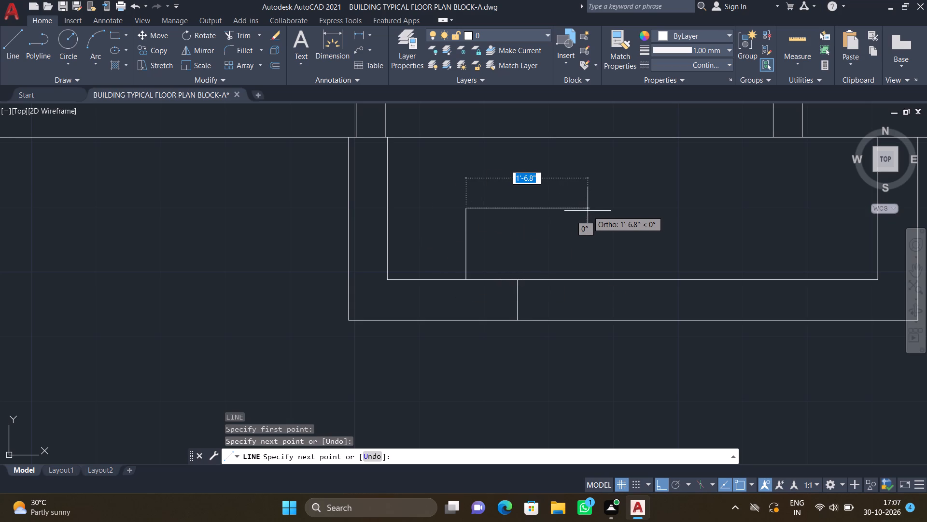
left_click(582, 205)
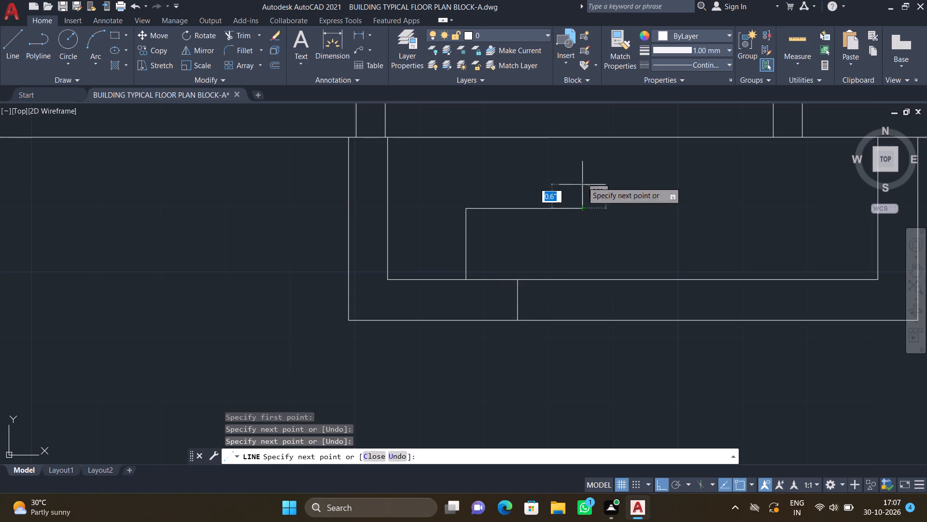
scroll(581, 137, "up", 1)
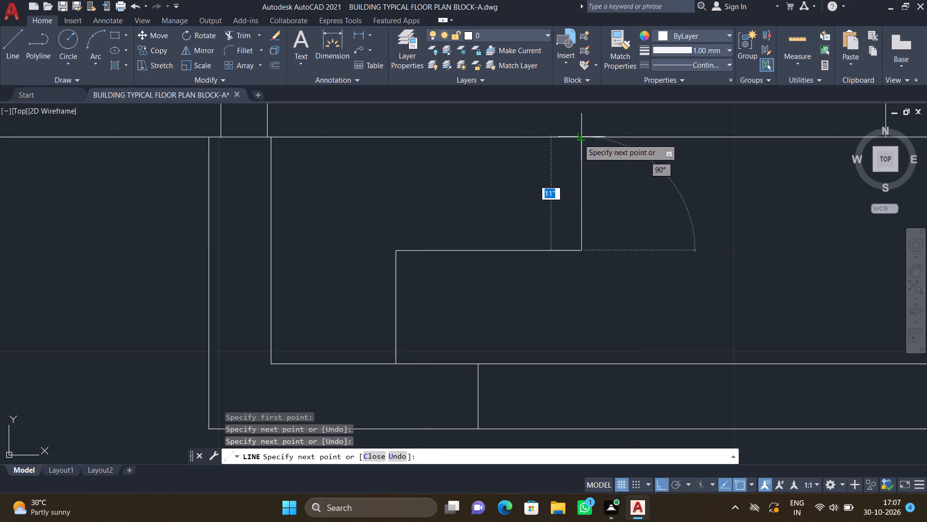
left_click(578, 139)
key("Return")
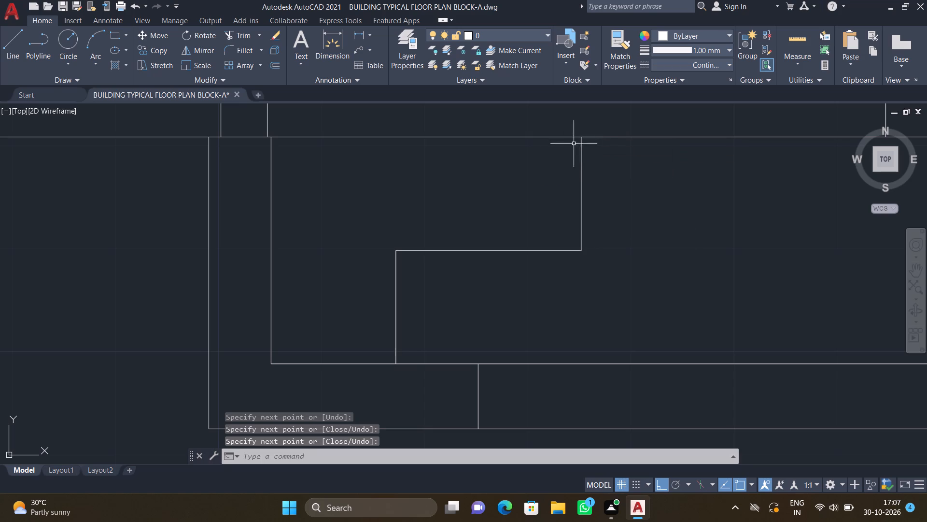
Draw an L-shaped line inside the lower projection, from the bay's right wall about 8" down and 1'-4" right to the inner outline's side.
scroll(577, 186, "down", 3)
middle_click_drag(645, 206, 555, 223)
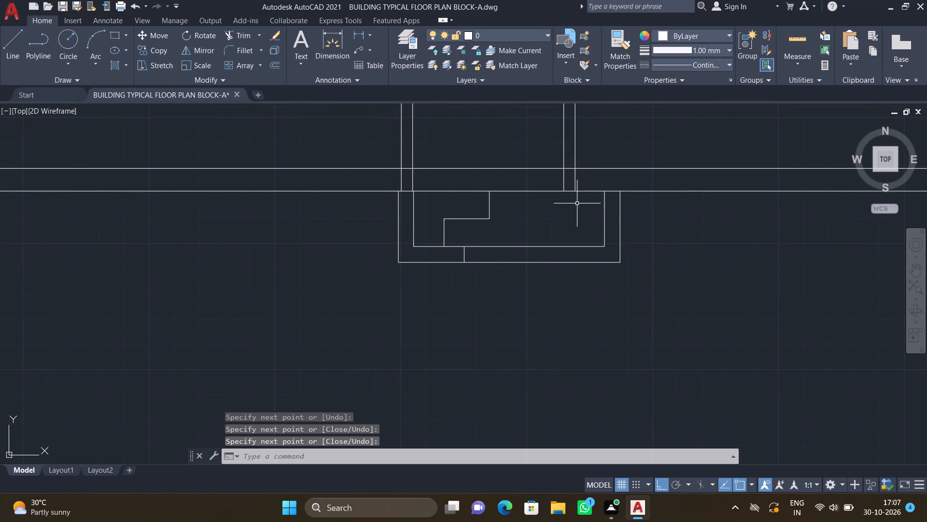
scroll(576, 195, "up", 2)
key("l")
key("Return")
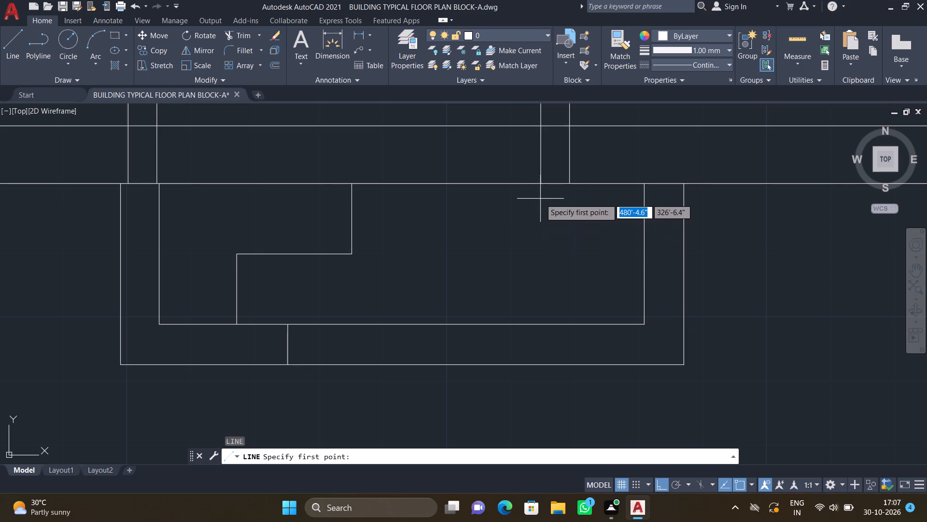
scroll(540, 198, "up", 2)
left_click_drag(537, 159, 535, 167)
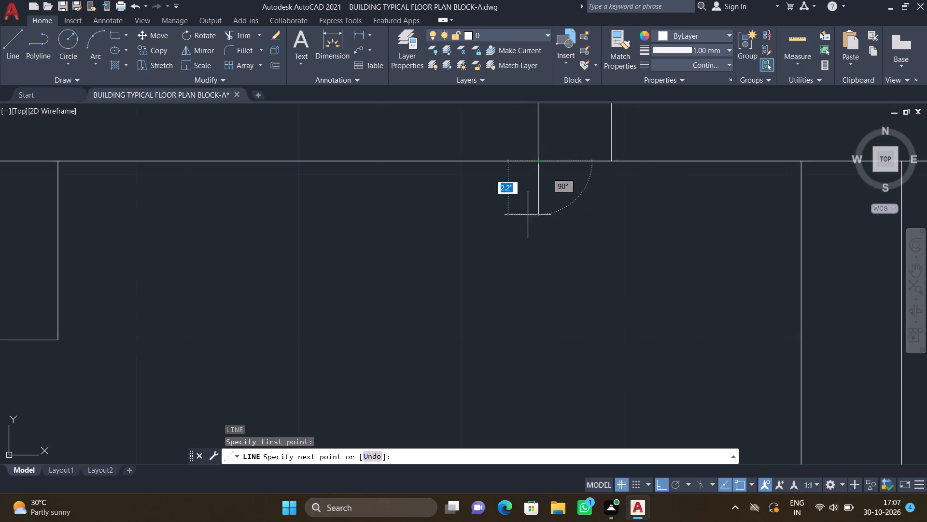
scroll(533, 313, "down", 2)
scroll(539, 320, "up", 1)
left_click(535, 293)
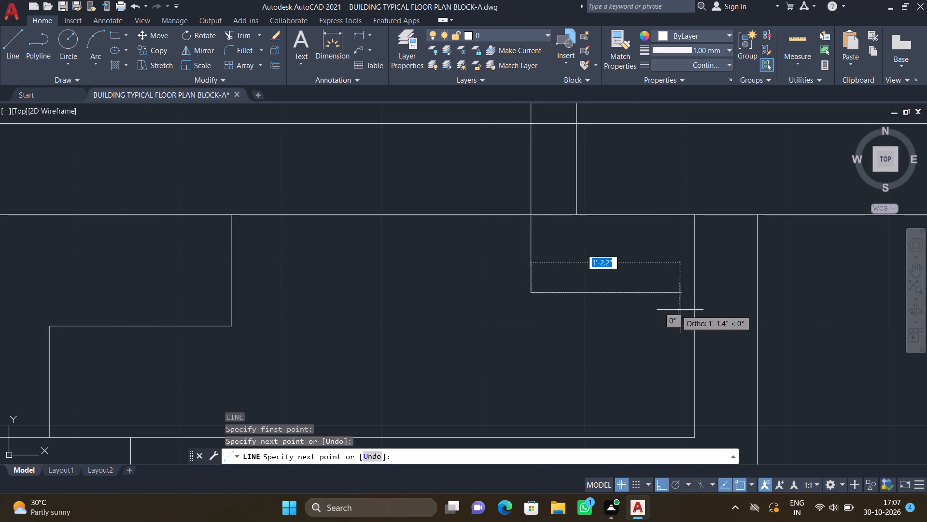
scroll(694, 288, "up", 2)
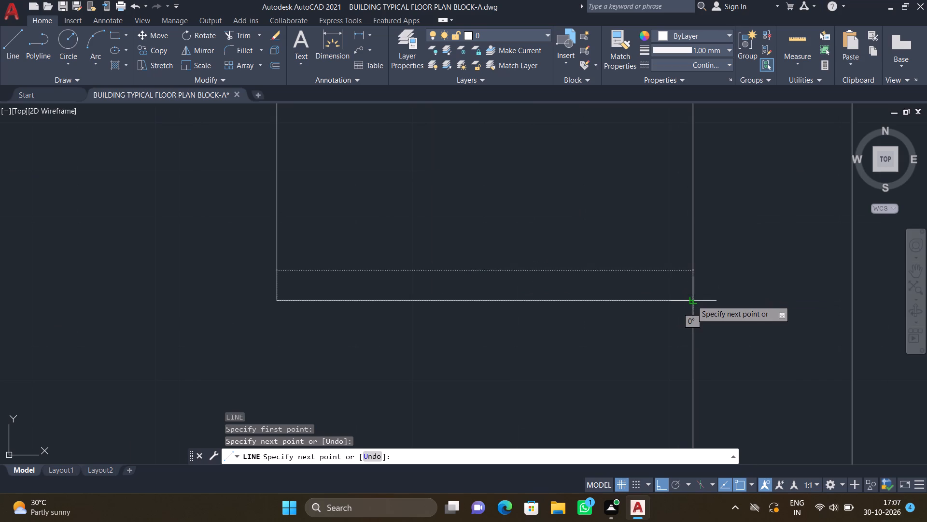
left_click(691, 300)
key("Return")
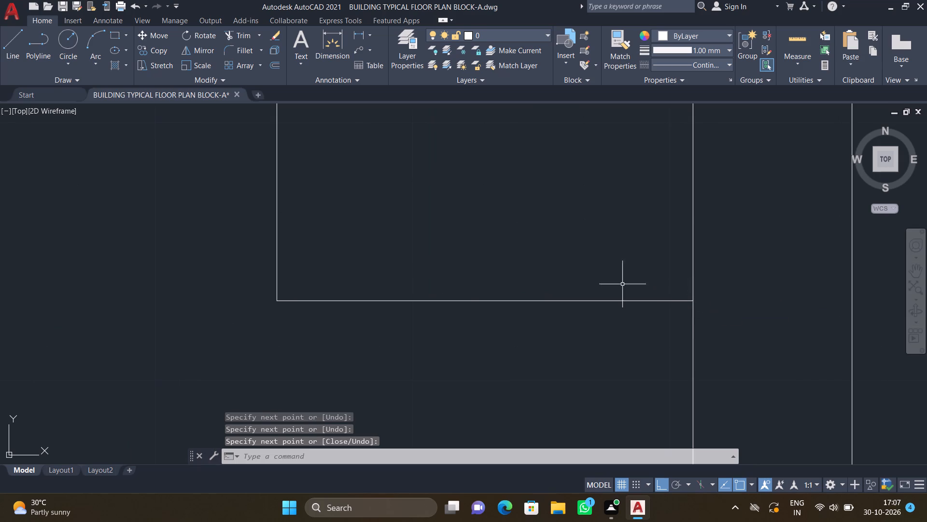
Draw a wardrobe outline in the upper-left room's bottom-left corner, about 6'-11" right from the left wall and 3'-2" down to the bottom wall.
scroll(472, 272, "down", 3)
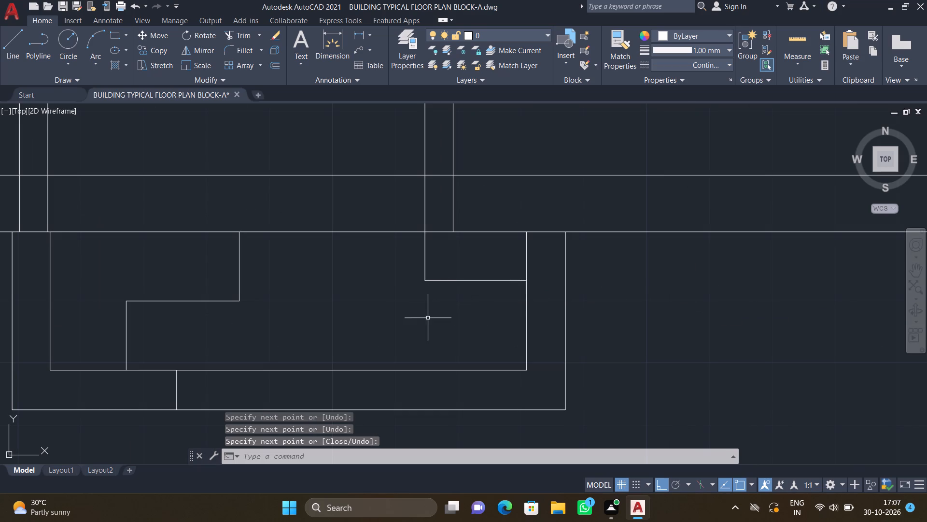
scroll(410, 325, "down", 2)
middle_click_drag(353, 343, 463, 276)
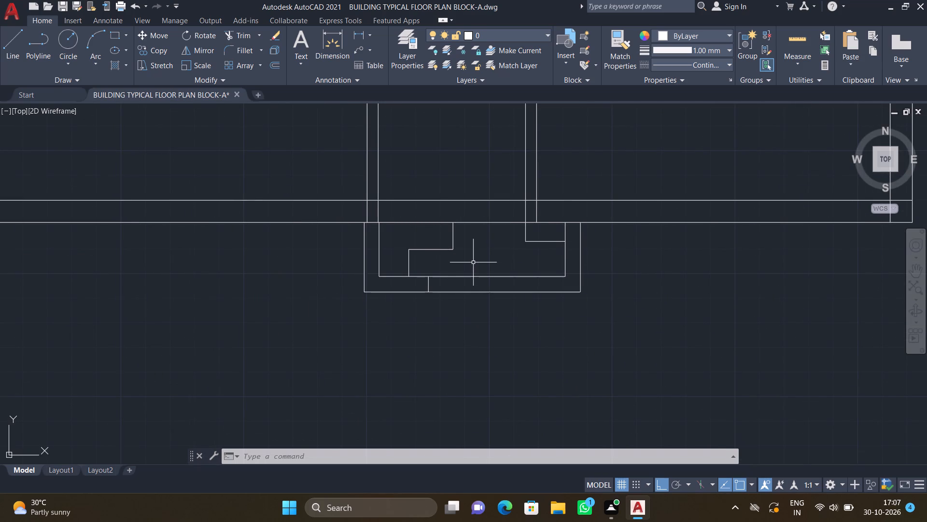
scroll(476, 260, "down", 3)
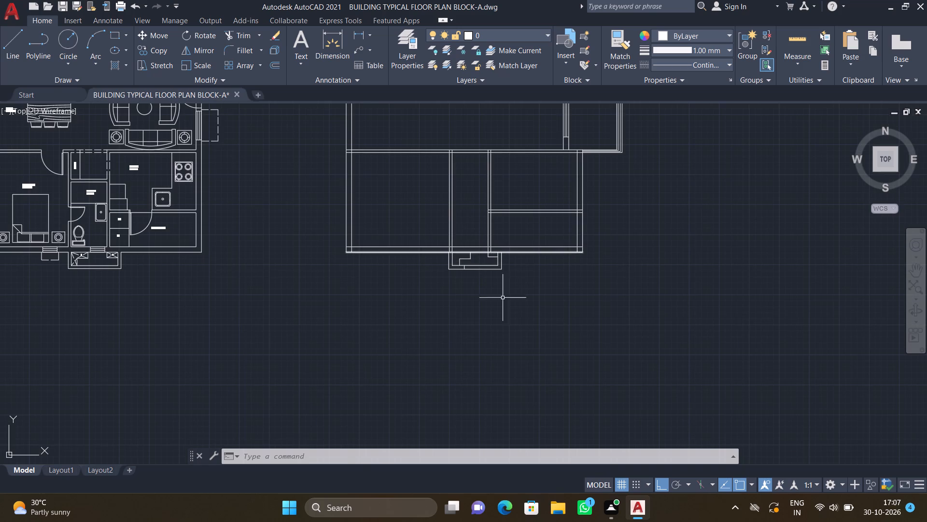
scroll(425, 263, "down", 2)
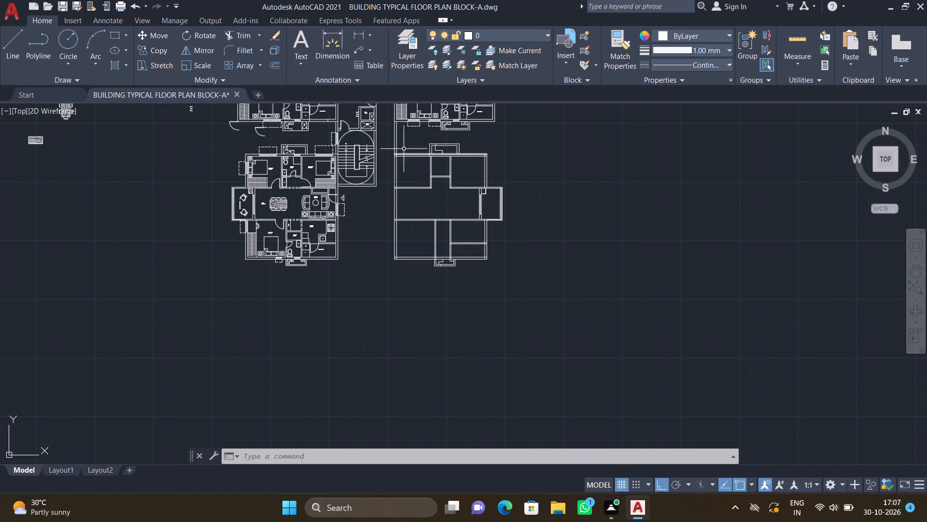
scroll(413, 149, "up", 3)
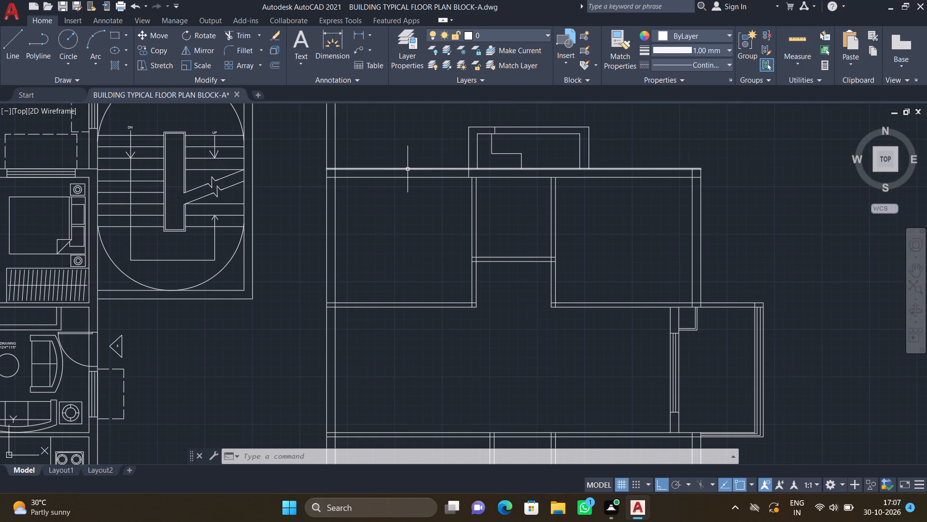
key("l")
key("Return")
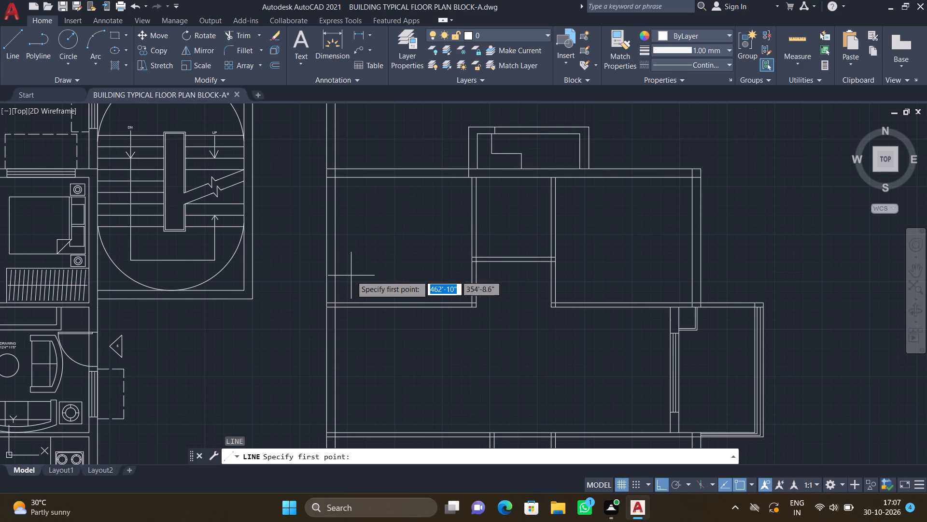
scroll(351, 275, "up", 2)
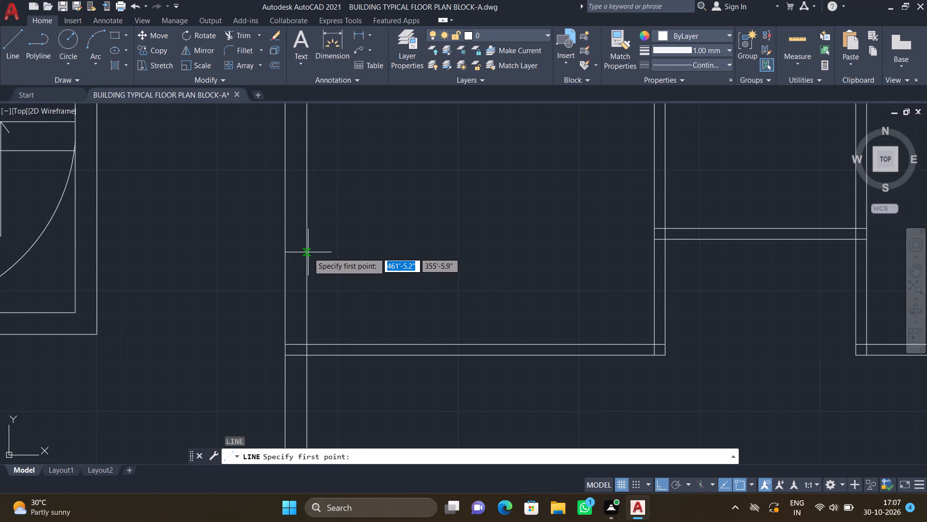
left_click(308, 253)
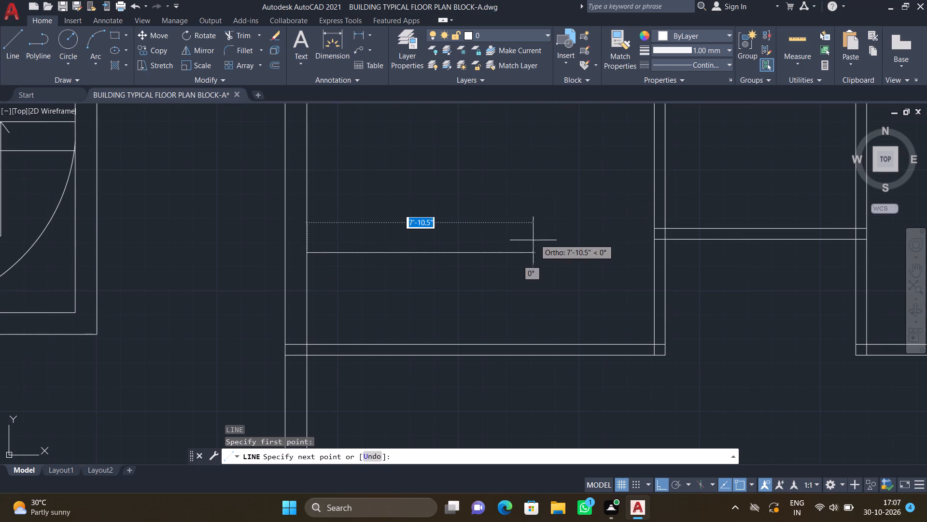
left_click(508, 263)
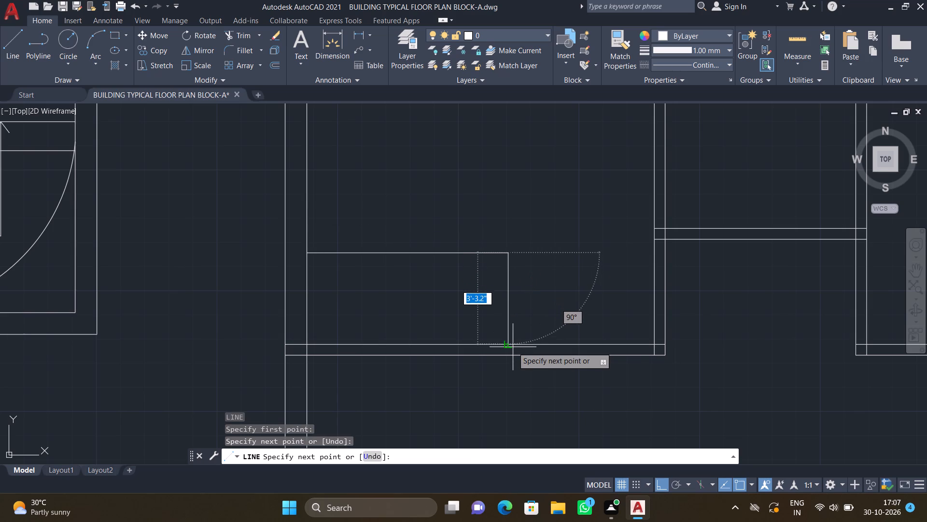
left_click(508, 344)
key("Return")
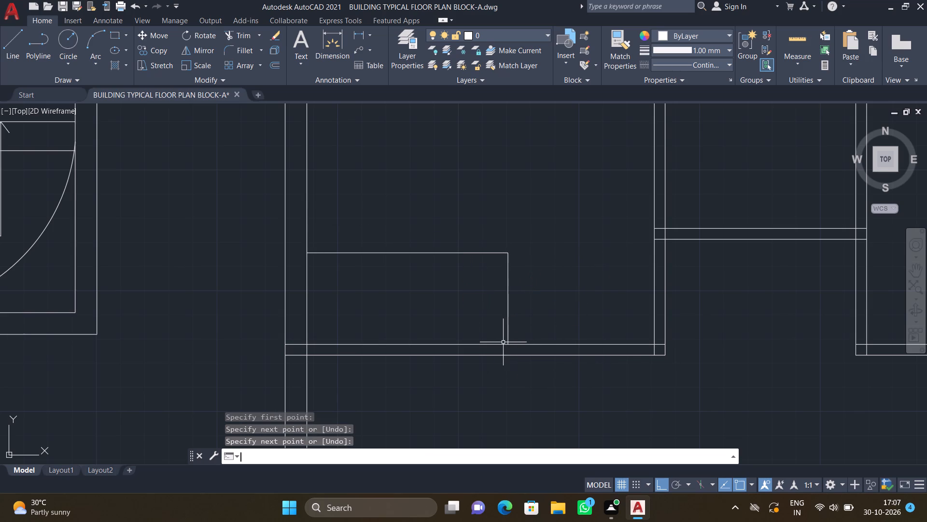
Draw an L-shaped outline in the upper middle bay's top-right corner, about 3'-1" down from the top wall and 2'-10" across to the right wall.
scroll(510, 339, "down", 3)
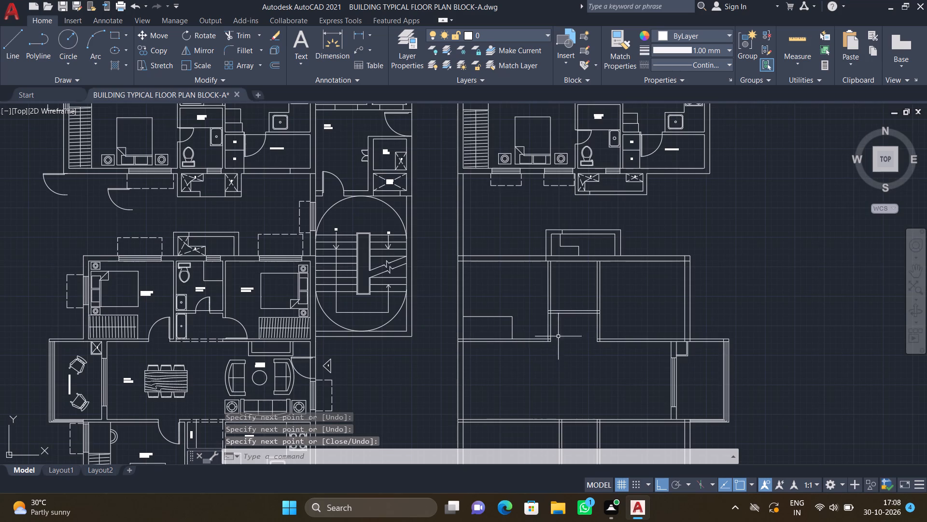
scroll(543, 258, "up", 1)
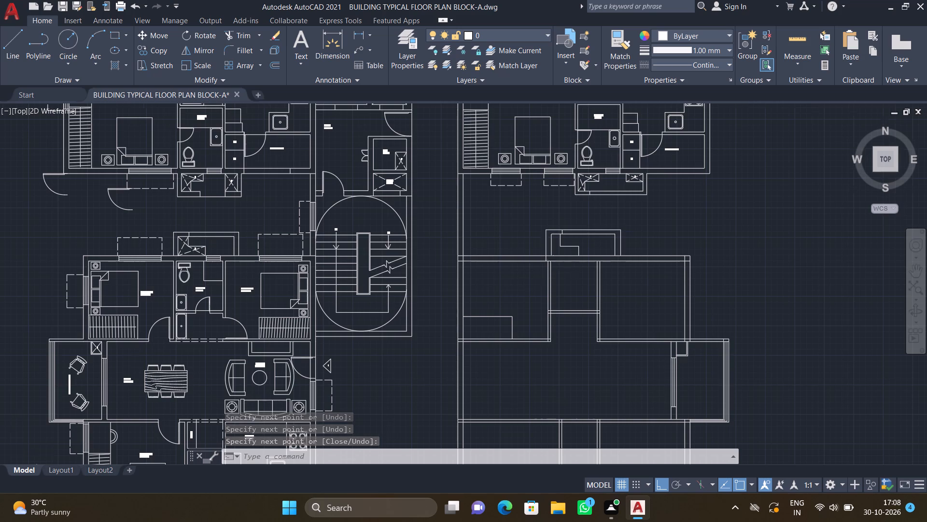
scroll(543, 258, "up", 1)
middle_click_drag(601, 315, 570, 275)
middle_click_drag(558, 263, 534, 245)
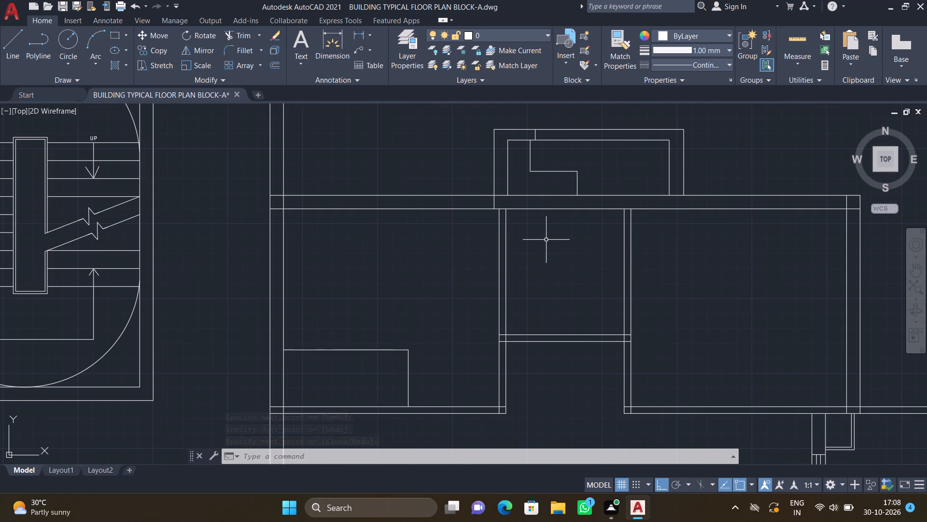
key("l")
key("Return")
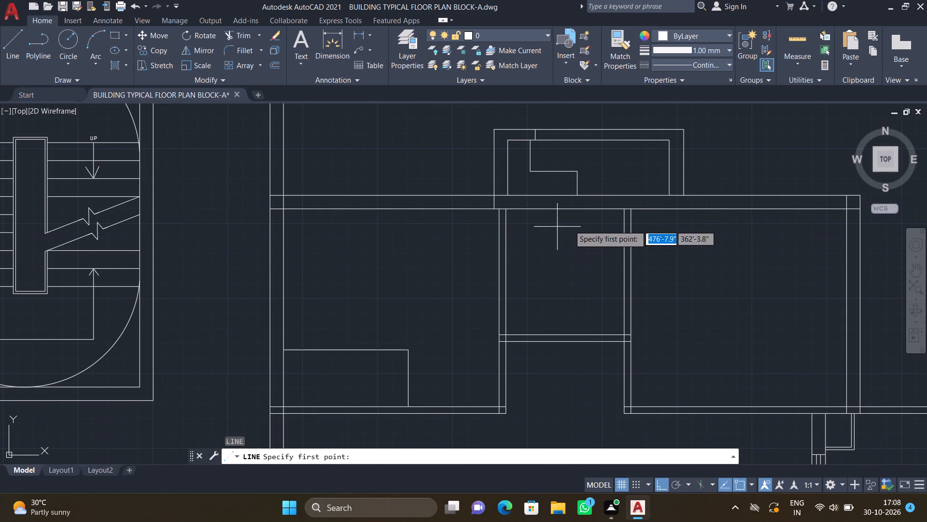
scroll(571, 223, "up", 1)
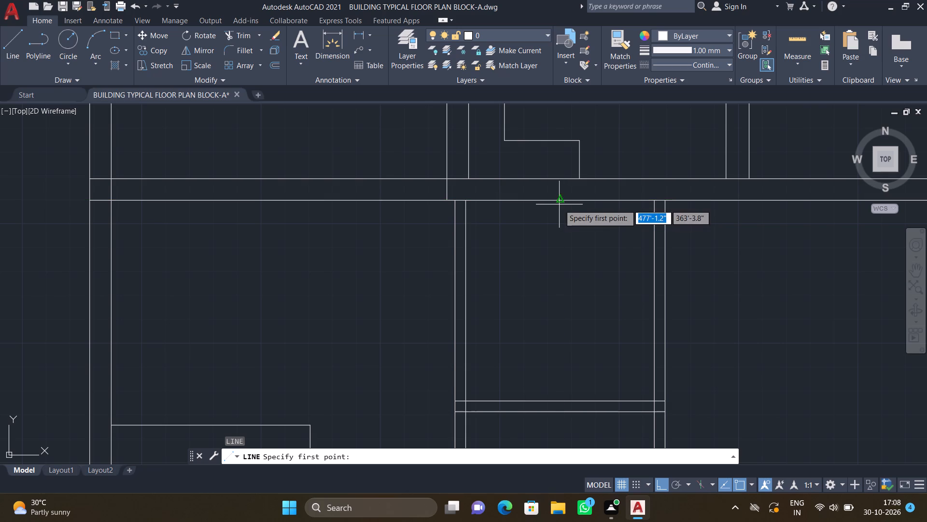
left_click(574, 201)
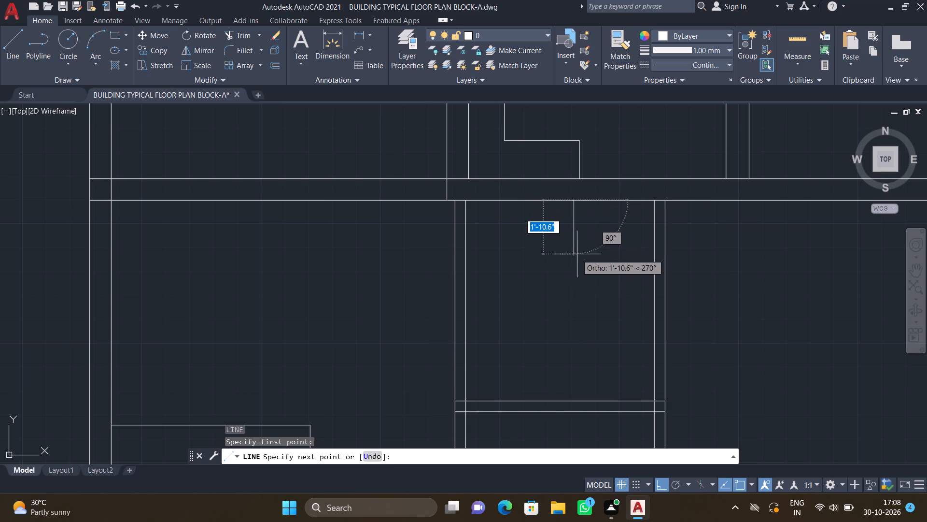
left_click_drag(571, 290, 576, 290)
scroll(649, 292, "up", 2)
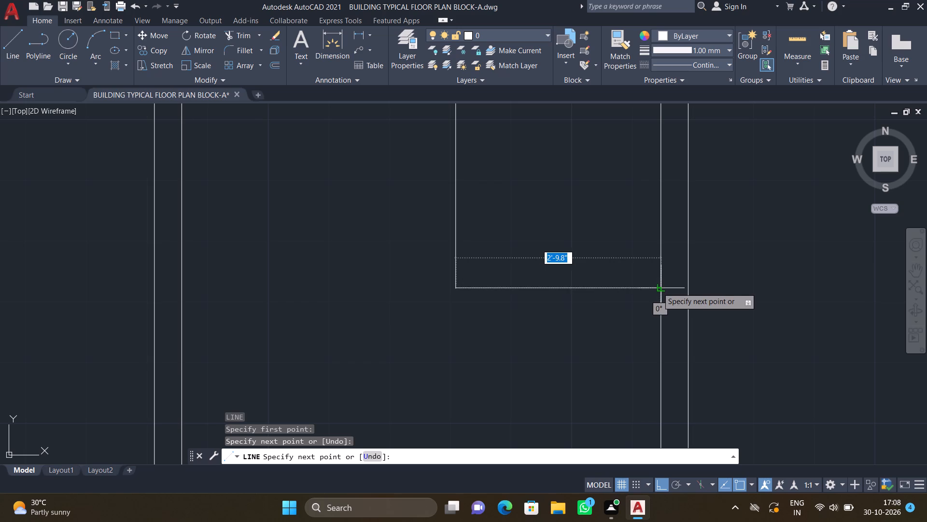
left_click(660, 286)
key("Return")
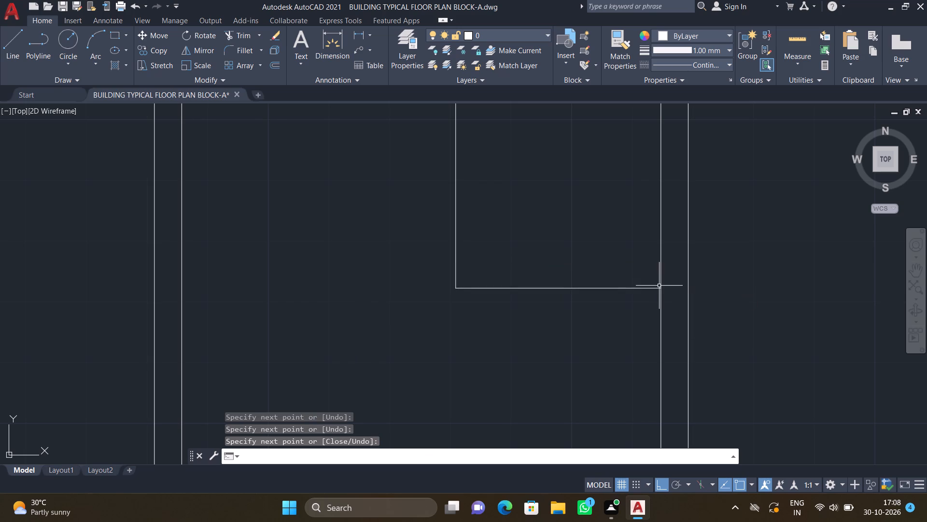
Draw a wardrobe outline in the upper-right room's bottom-right corner, about 3'-1" up from the bottom wall and 7'-0" across to the right wall.
scroll(608, 266, "down", 3)
middle_click_drag(601, 273, 484, 178)
scroll(493, 184, "down", 1)
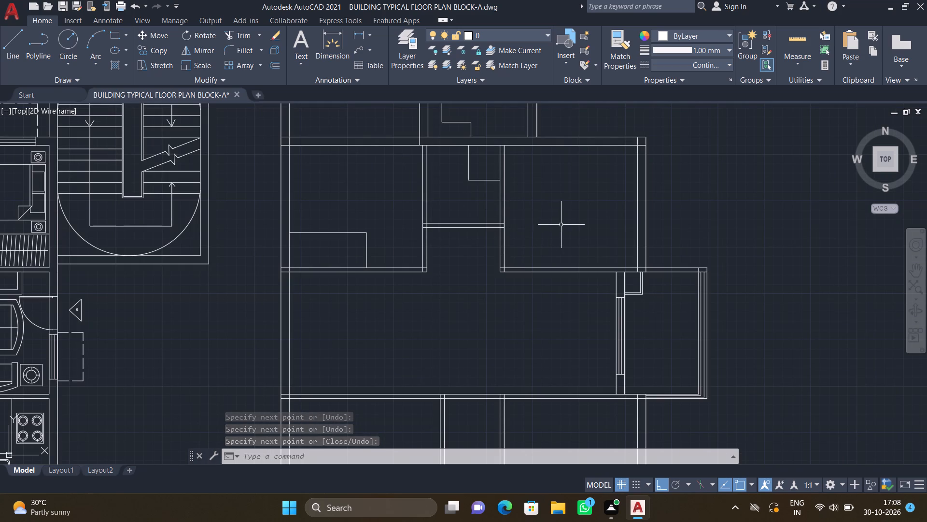
scroll(561, 225, "up", 2)
key("l")
key("Return")
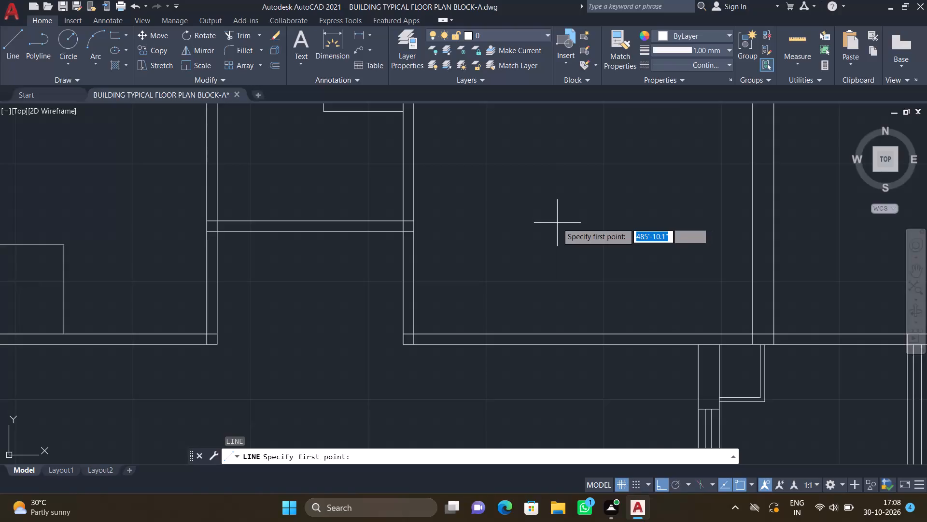
left_click(555, 333)
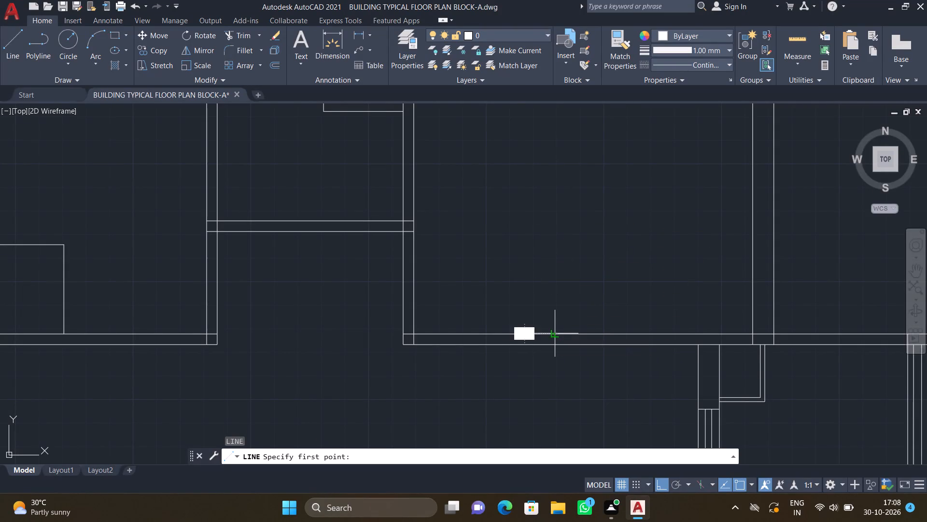
scroll(562, 250, "up", 1)
scroll(556, 253, "down", 1)
left_click(552, 248)
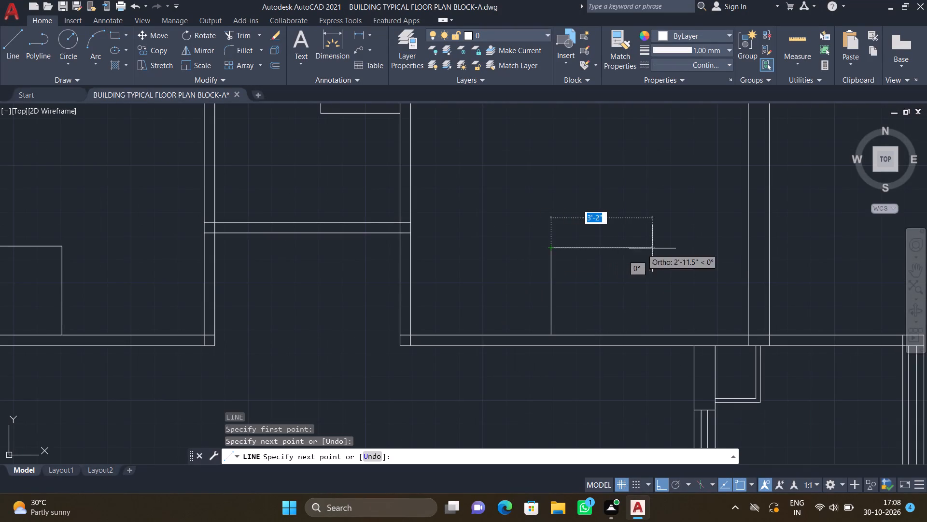
scroll(729, 250, "up", 2)
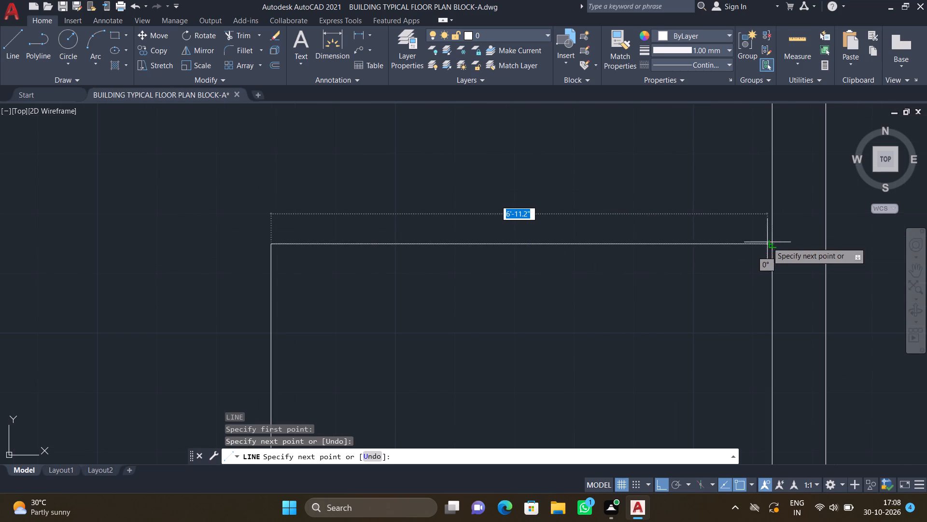
left_click(772, 243)
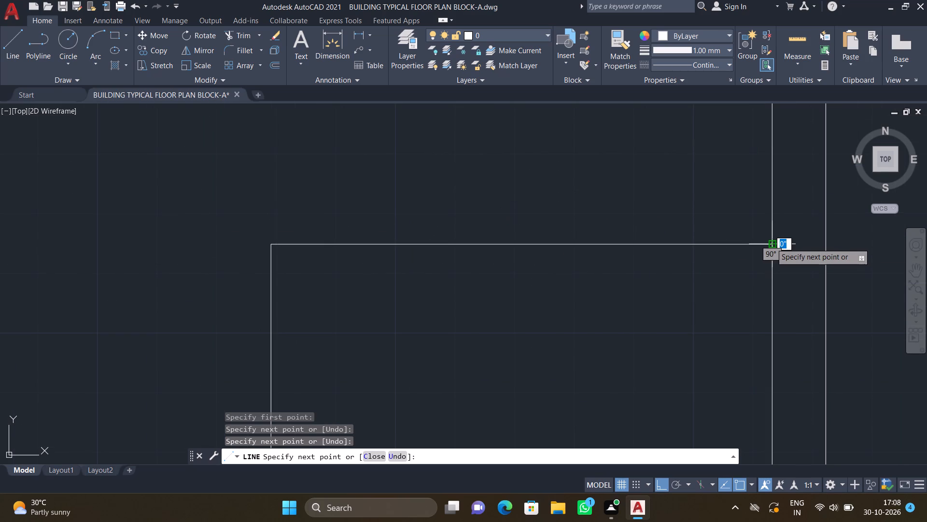
key("Return")
Draw a U-shaped outline under the upper-left room's bottom wall, about 5'-3" from the left wall, about 4'-3" wide and 1'-7" deep.
scroll(520, 342, "down", 2)
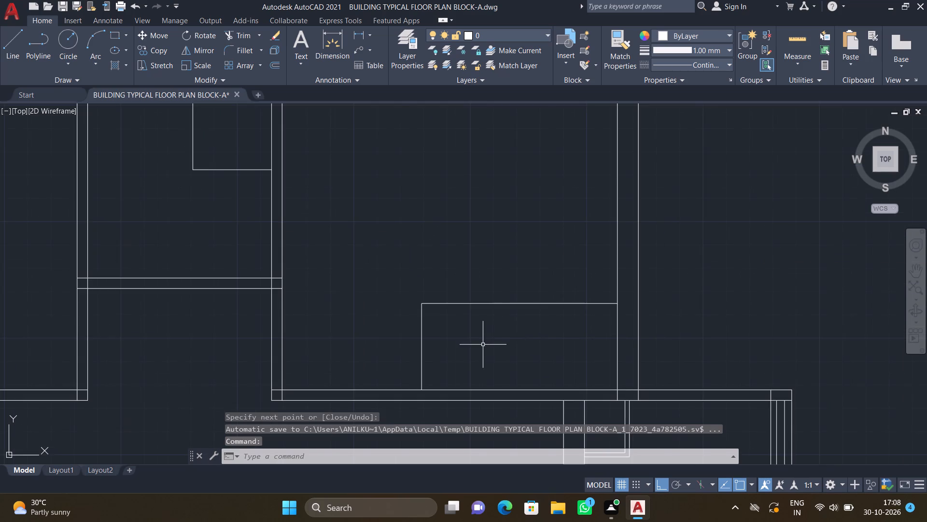
scroll(483, 339, "down", 3)
middle_click_drag(494, 294, 517, 266)
scroll(508, 278, "down", 1)
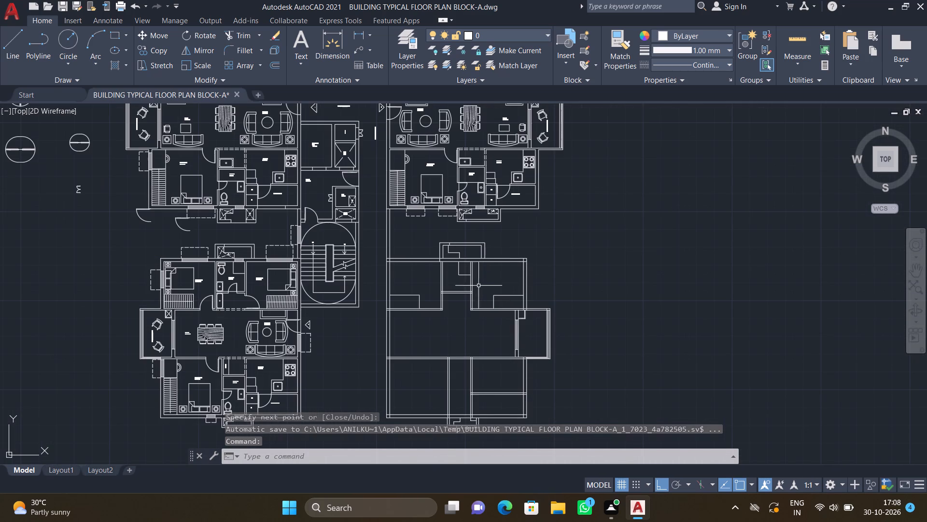
scroll(461, 287, "down", 1)
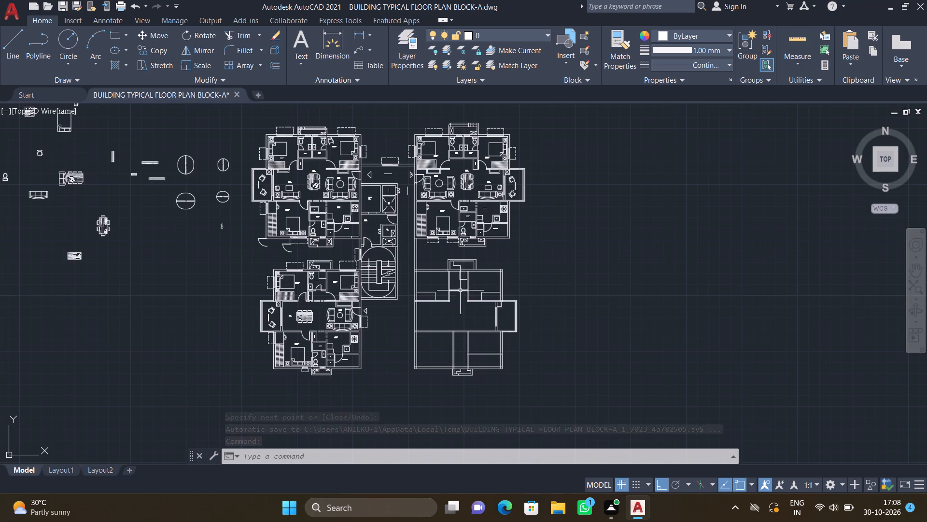
scroll(558, 245, "down", 1)
scroll(484, 277, "up", 6)
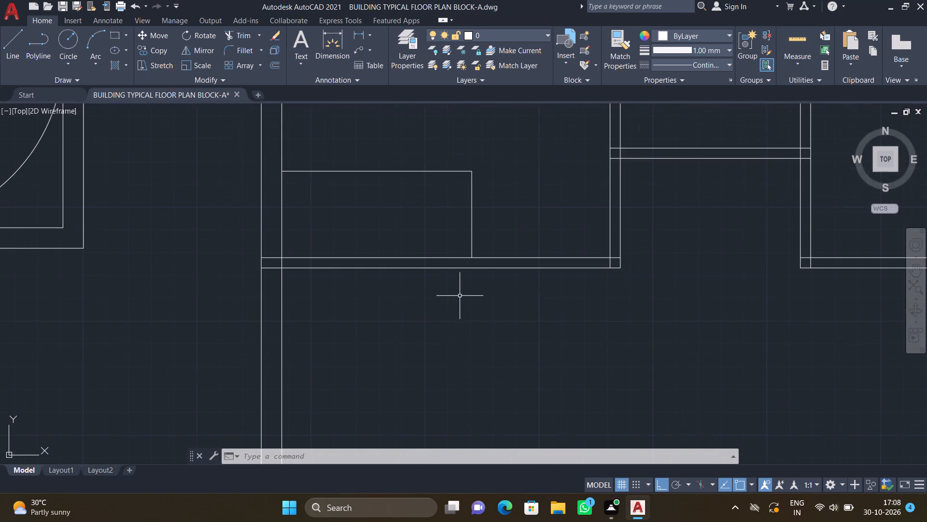
key("l")
key("Return")
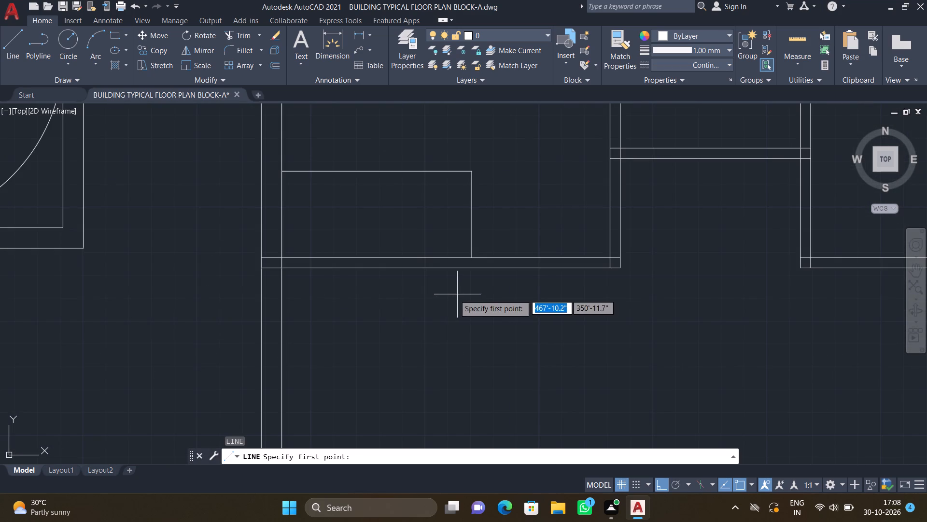
left_click(426, 268)
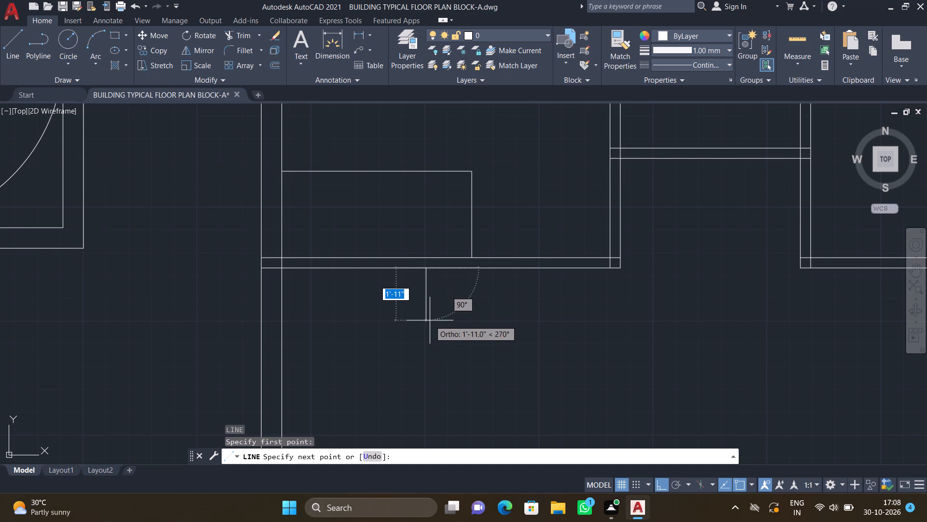
scroll(430, 319, "up", 1)
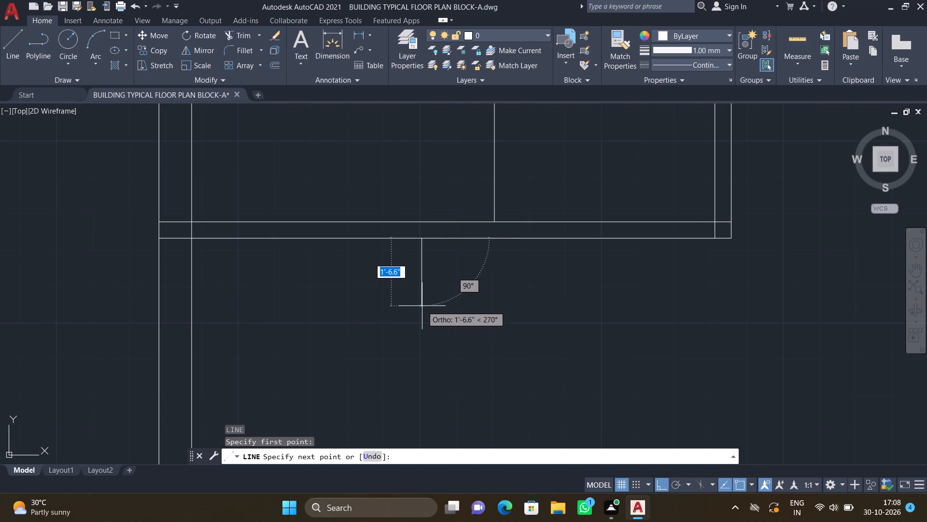
left_click(423, 307)
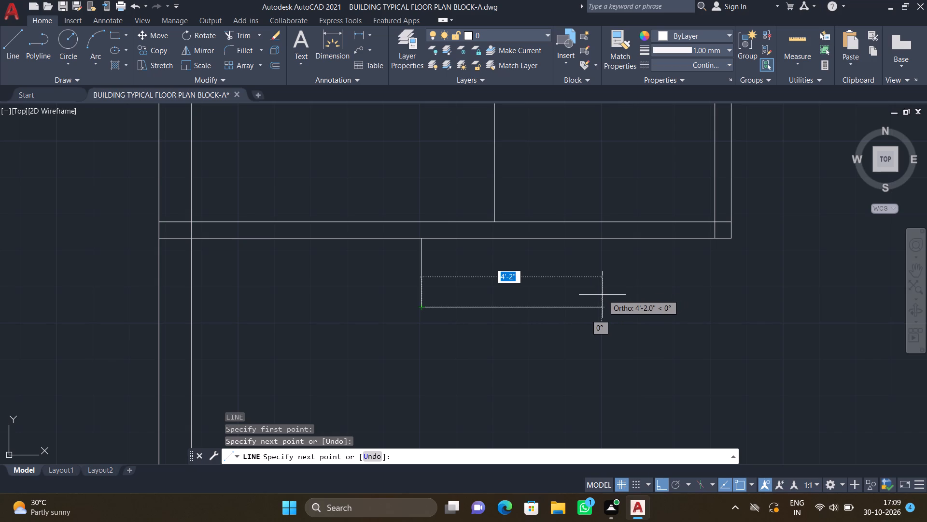
left_click(606, 292)
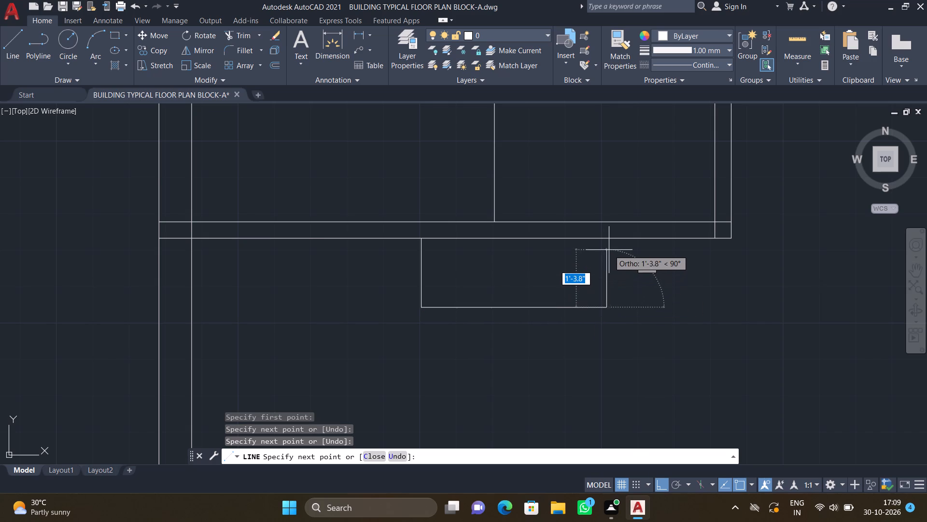
scroll(609, 250, "up", 1)
left_click(602, 231)
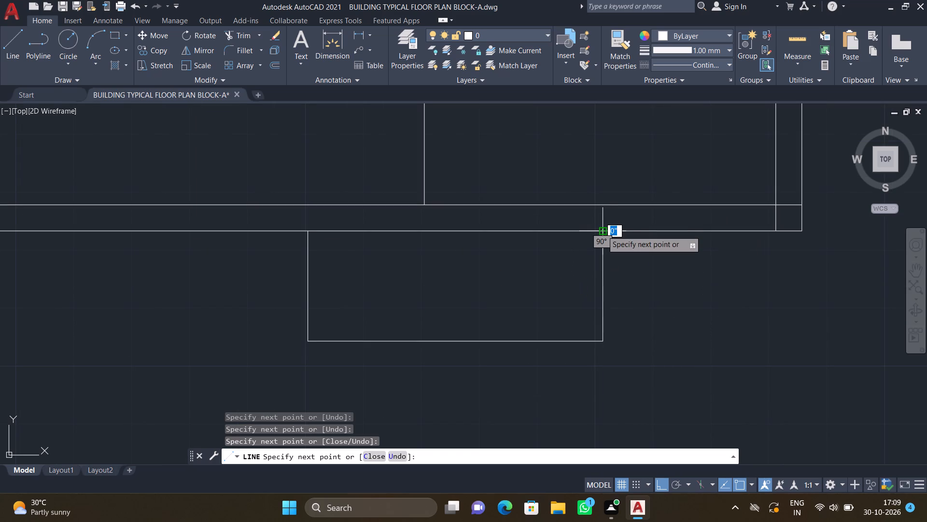
key("Return")
Draw a smaller U-shaped outline inside the one under the upper-left room's bottom wall, about 3'-7" wide and 1'-3" deep.
key("l")
key("Return")
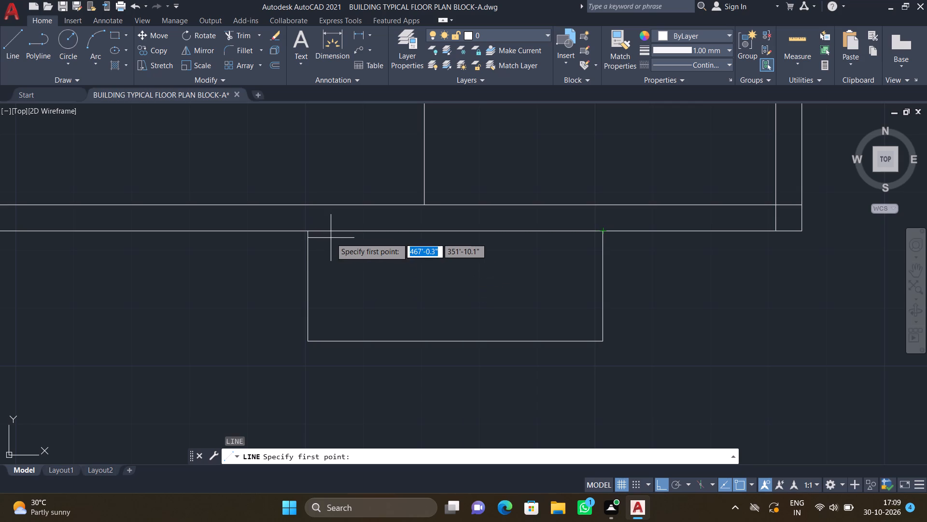
scroll(331, 238, "up", 1)
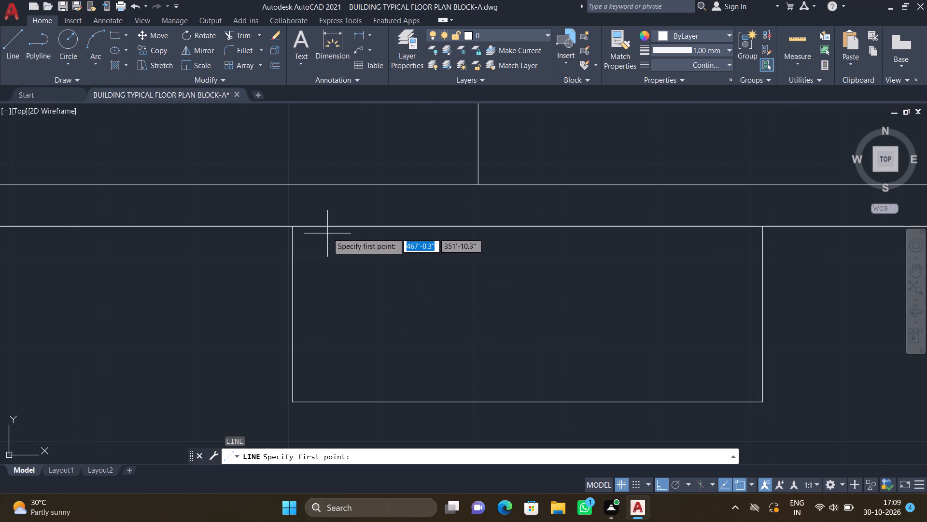
left_click_drag(326, 227, 328, 232)
scroll(341, 283, "down", 1)
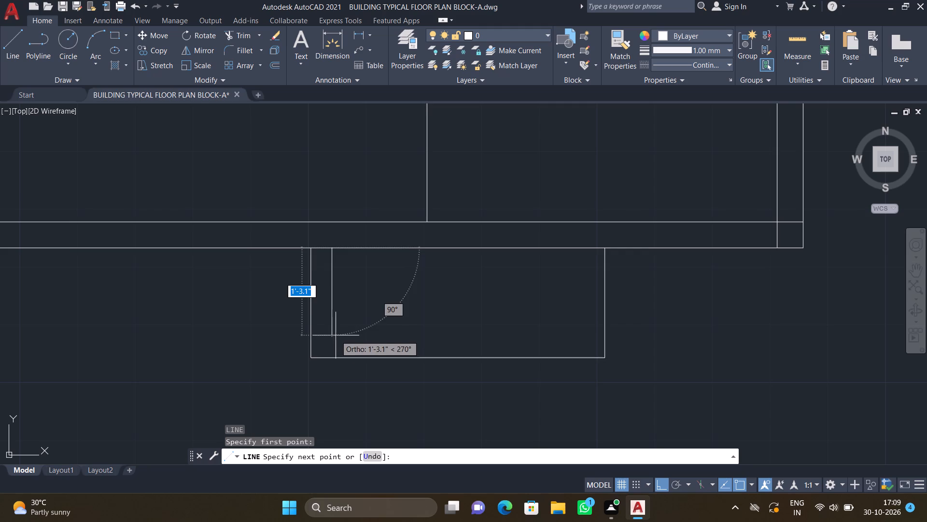
scroll(333, 341, "up", 1)
left_click_drag(330, 333, 335, 333)
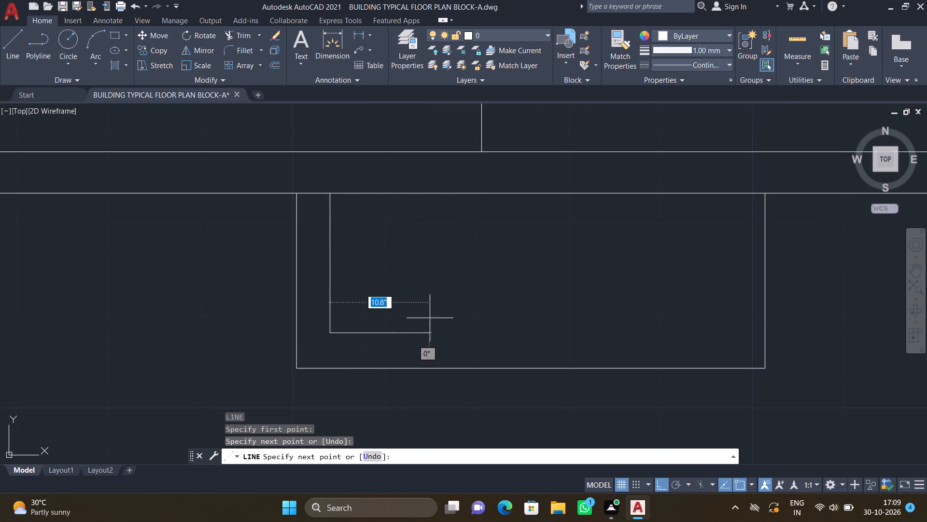
scroll(621, 315, "down", 2)
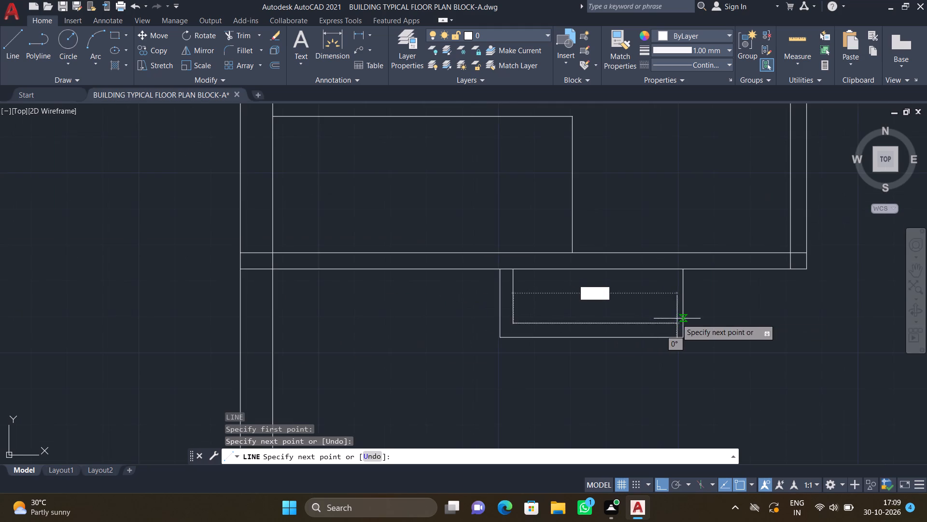
scroll(674, 321, "up", 2)
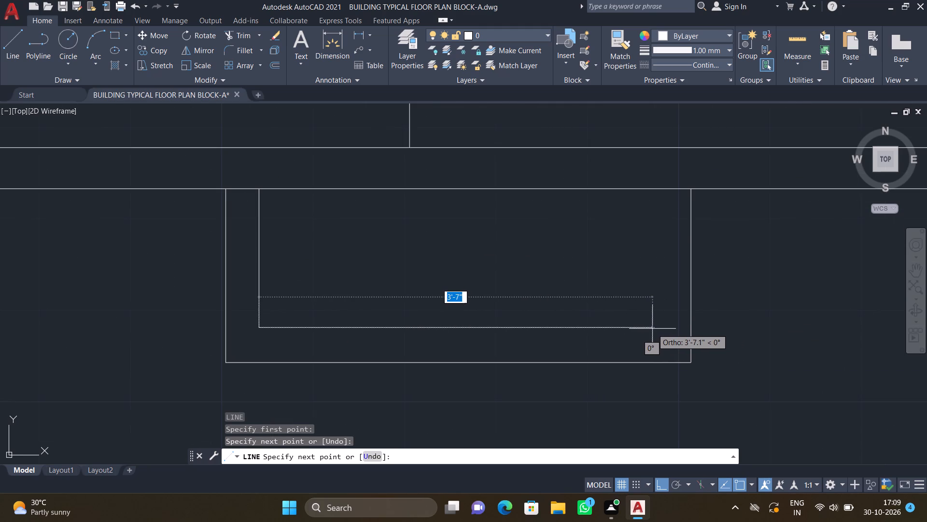
left_click(652, 329)
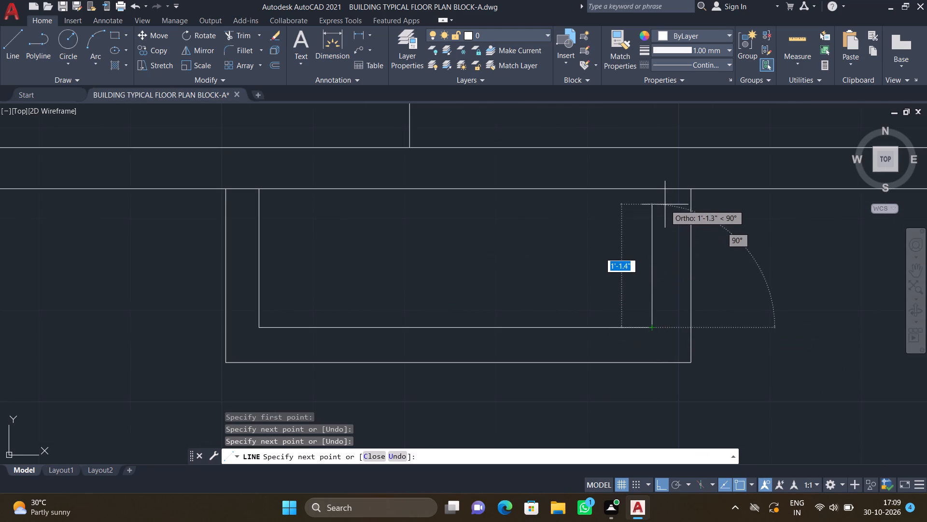
scroll(650, 192, "up", 2)
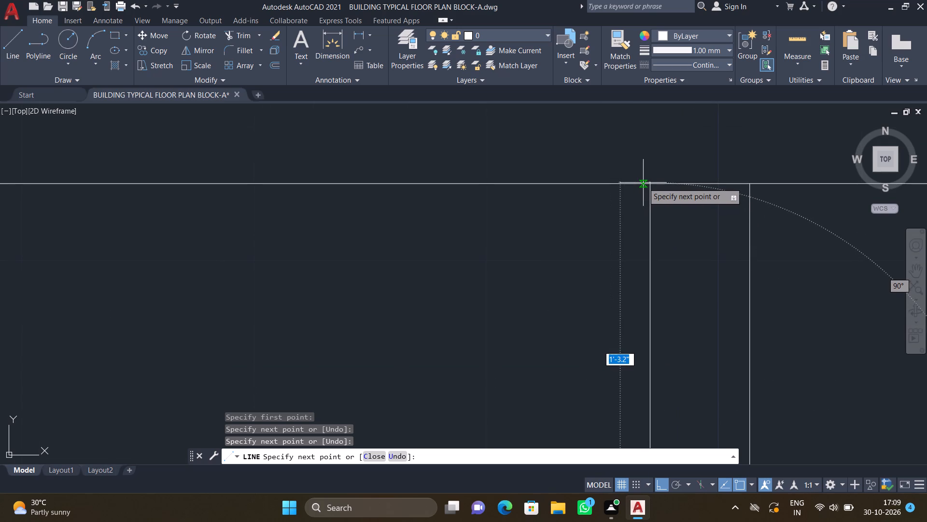
left_click(653, 184)
key("Return")
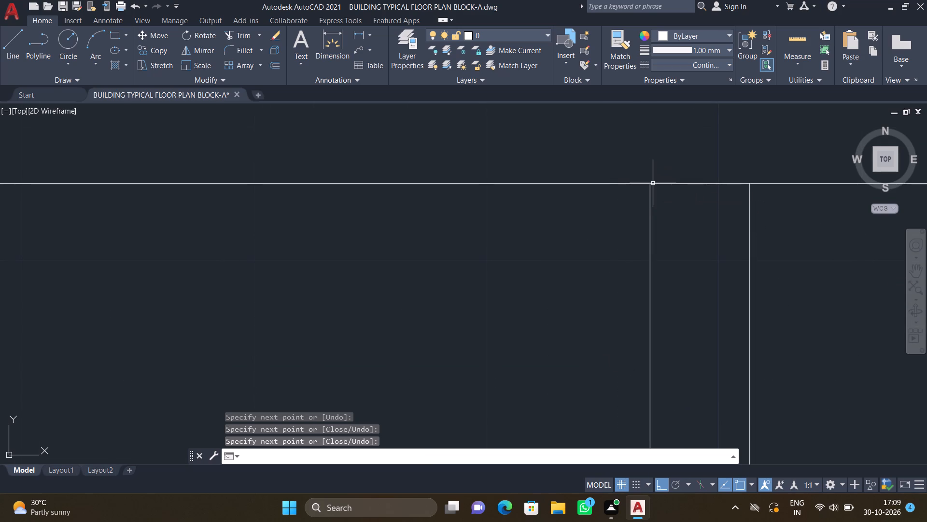
Draw a horizontal line across the lower-left room from wall to wall, about 13'-6" long and 3'-7" above the bottom wall's inner face.
scroll(654, 183, "down", 4)
scroll(585, 214, "down", 2)
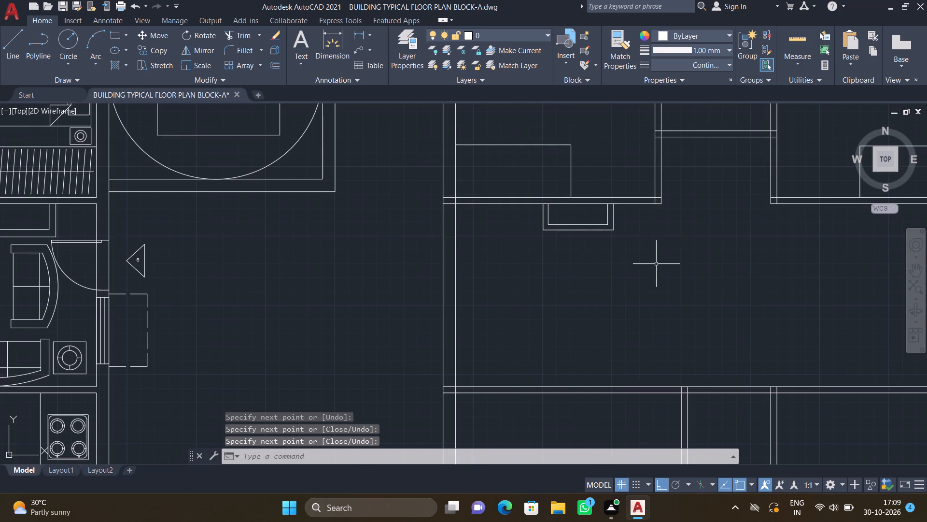
scroll(637, 271, "down", 3)
middle_click_drag(569, 326, 505, 203)
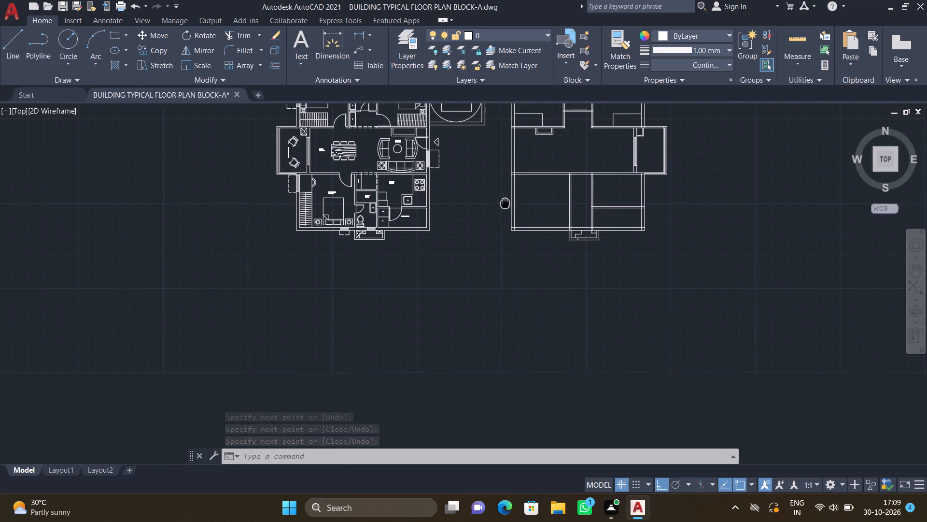
scroll(535, 219, "up", 2)
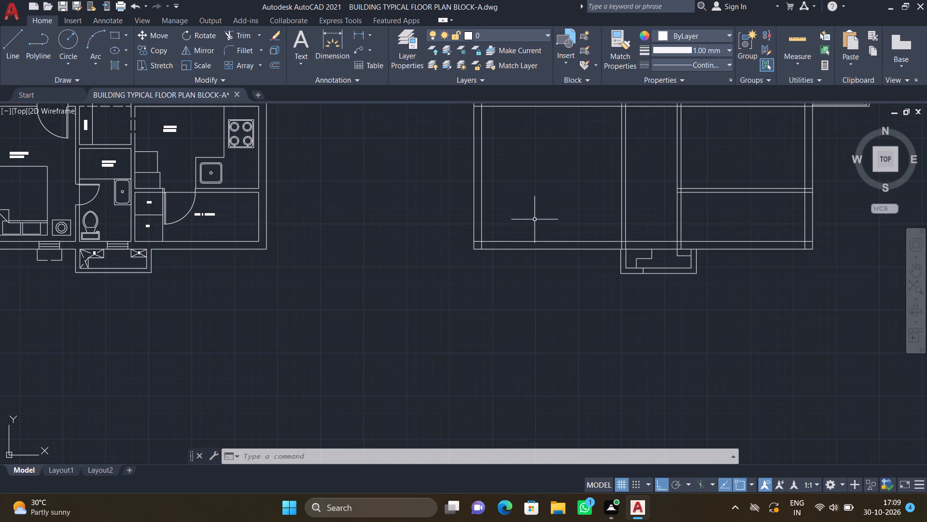
key("l")
scroll(534, 219, "up", 1)
key("Return")
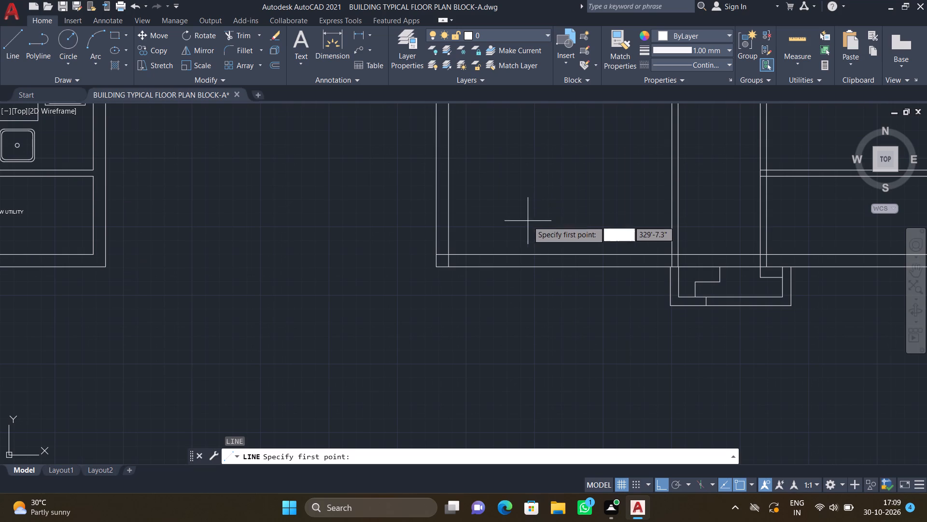
scroll(450, 201, "up", 2)
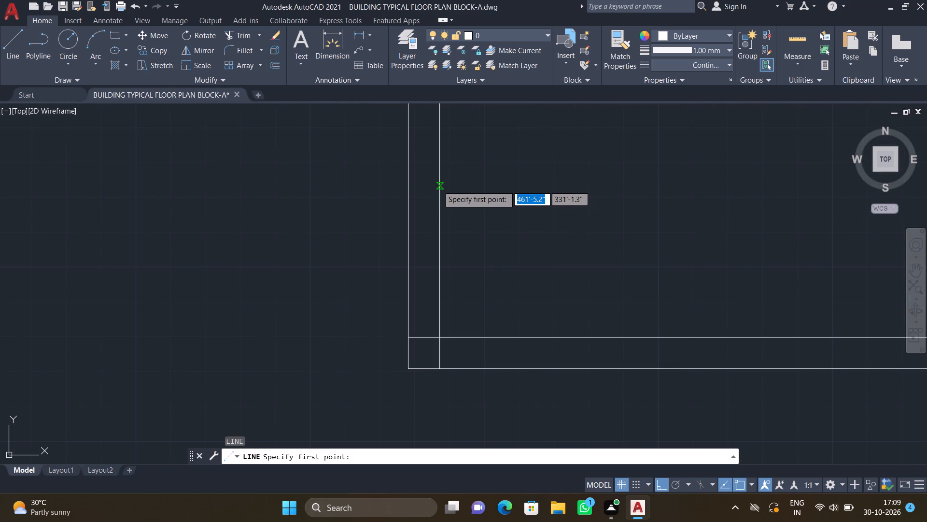
left_click(438, 186)
scroll(561, 188, "down", 2)
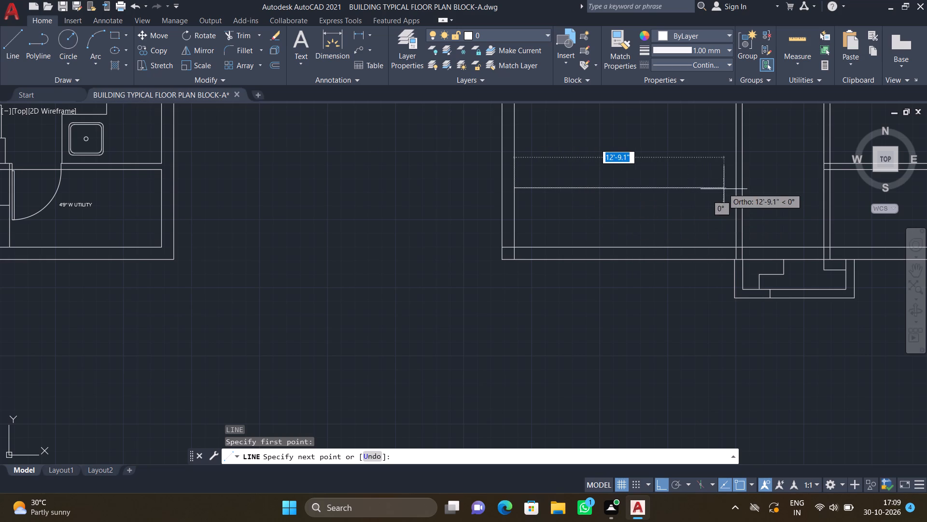
scroll(724, 191, "up", 2)
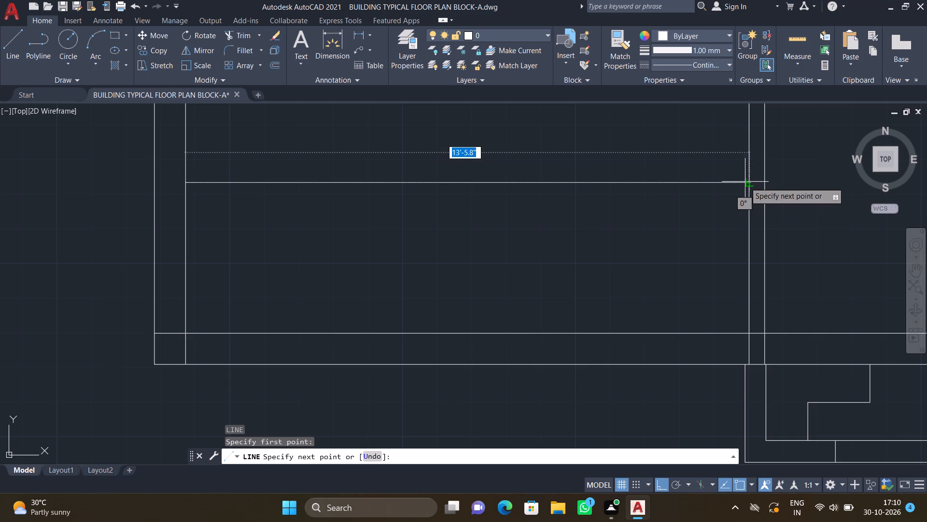
left_click(747, 182)
key("Return")
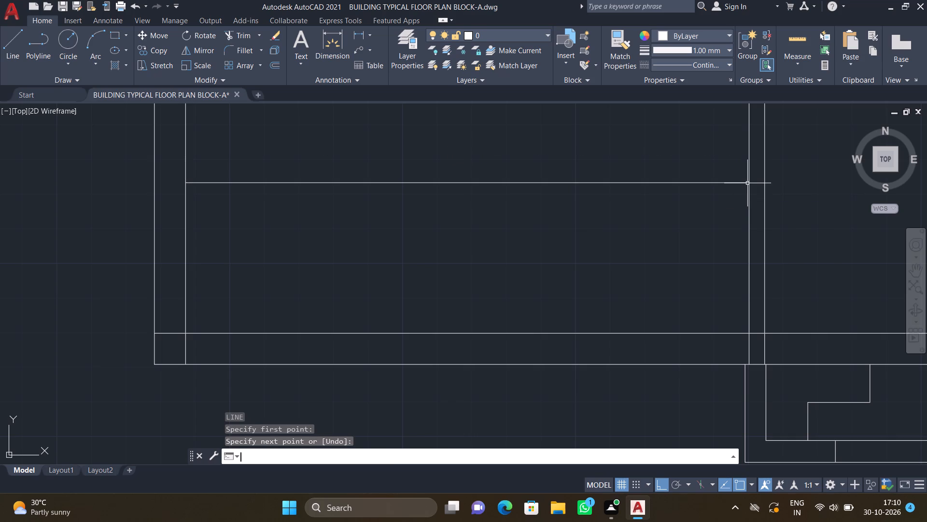
Draw a vertical divider about 3'-7" long from the lower-left room's horizontal line to the bottom wall, about 7'-1" from the left wall.
key("l")
key("Return")
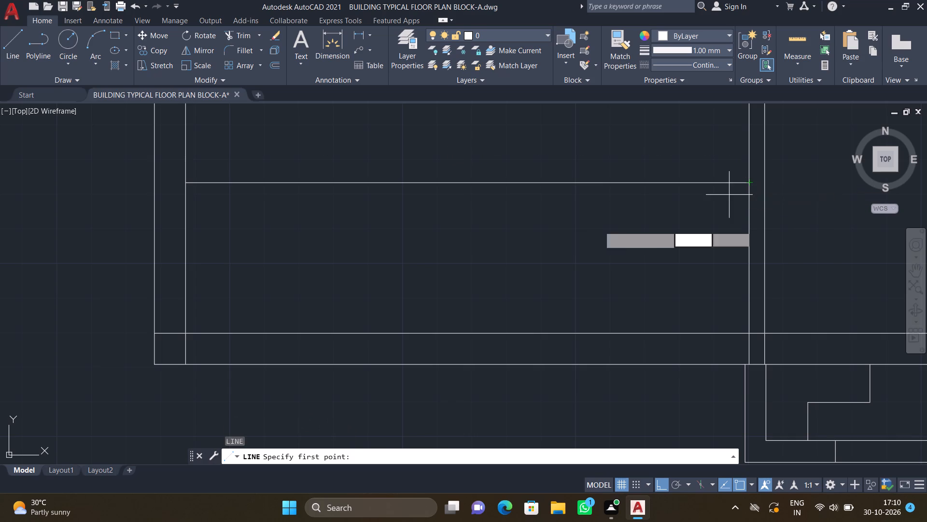
left_click(482, 183)
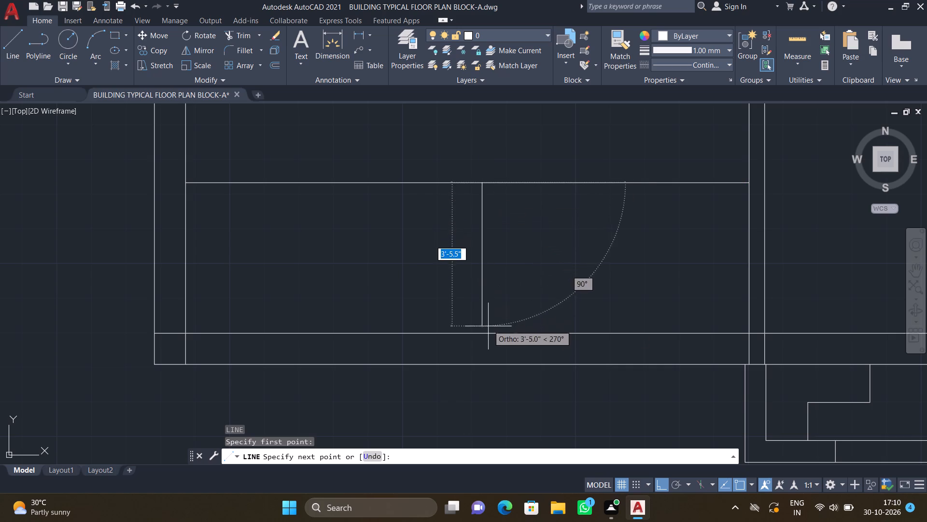
left_click(482, 333)
key("Return")
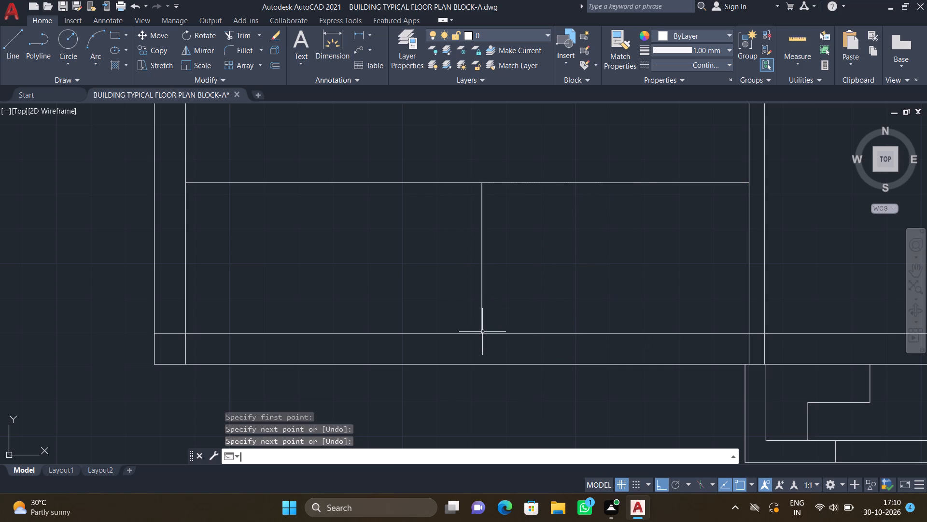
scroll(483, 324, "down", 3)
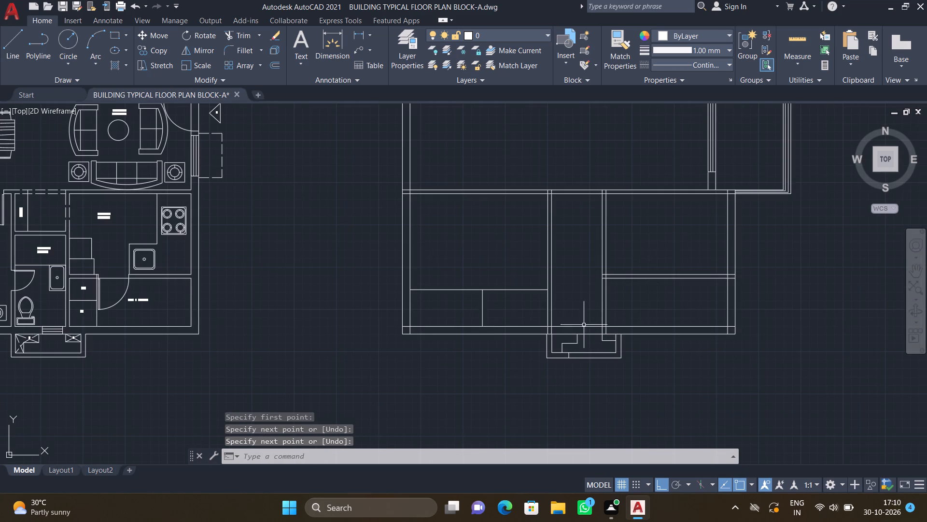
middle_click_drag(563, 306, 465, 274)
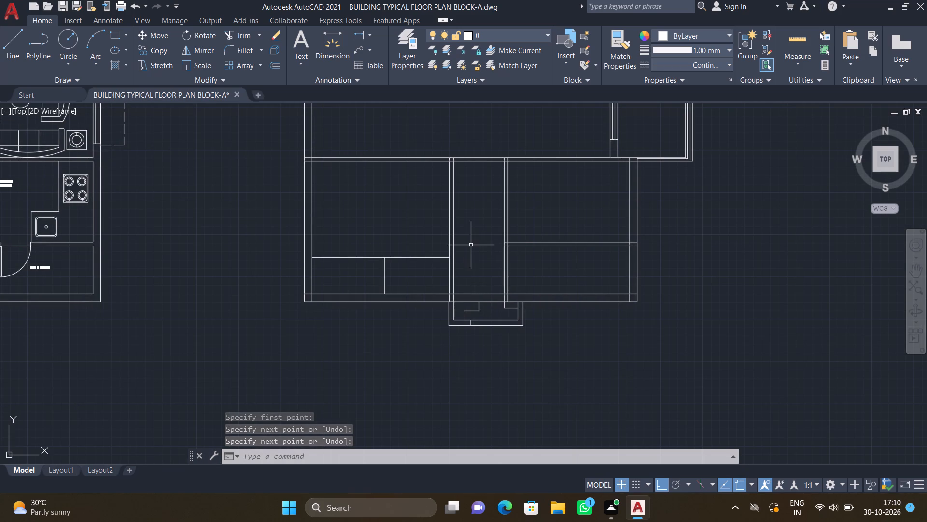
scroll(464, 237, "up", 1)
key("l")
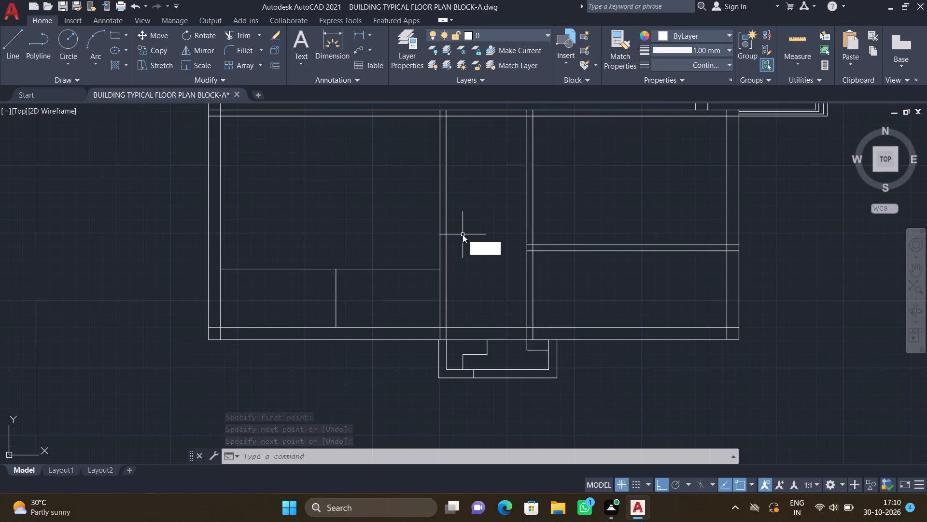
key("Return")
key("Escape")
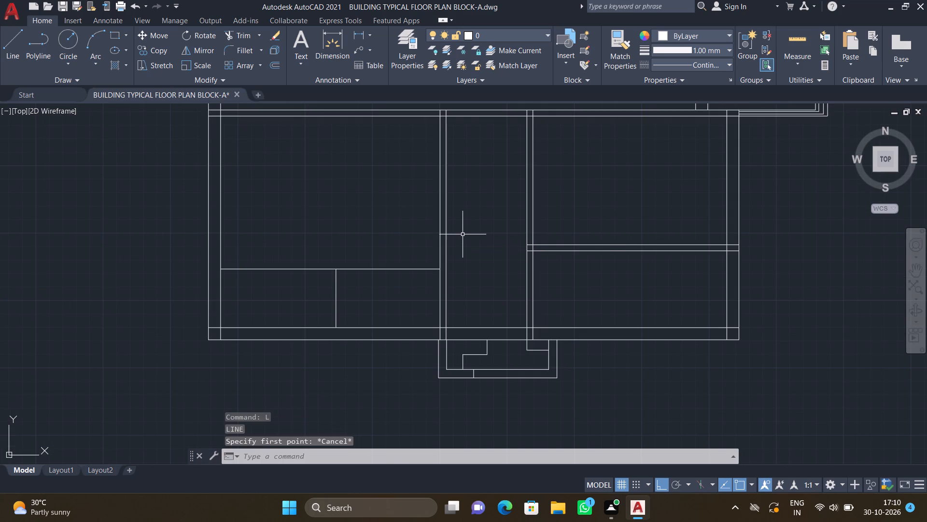
Offset the bottom wall's inner line 9' upward into the lower rooms.
key("o")
key("Return")
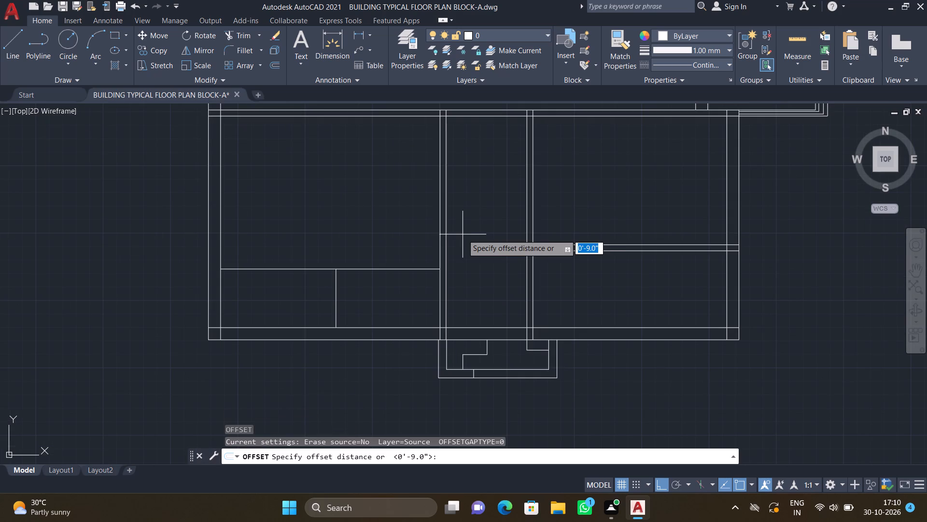
type("9'")
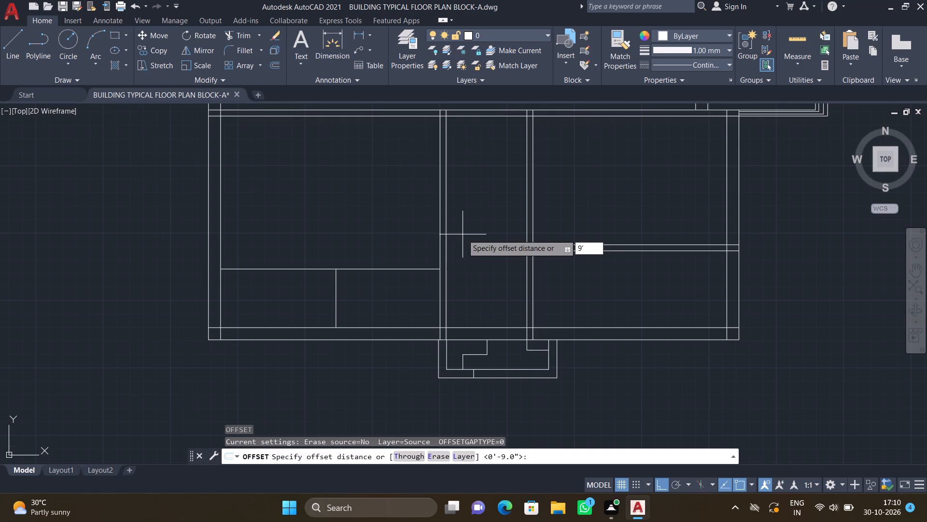
key("Return")
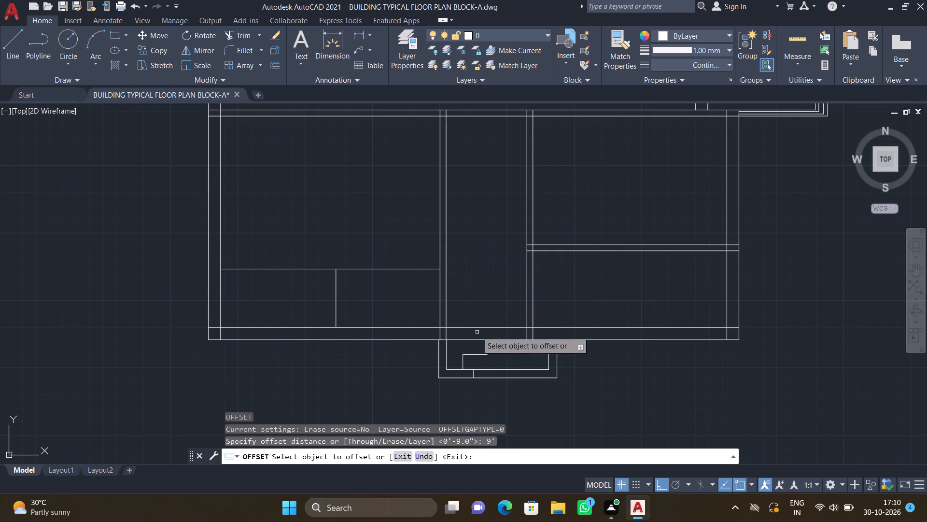
left_click(479, 326)
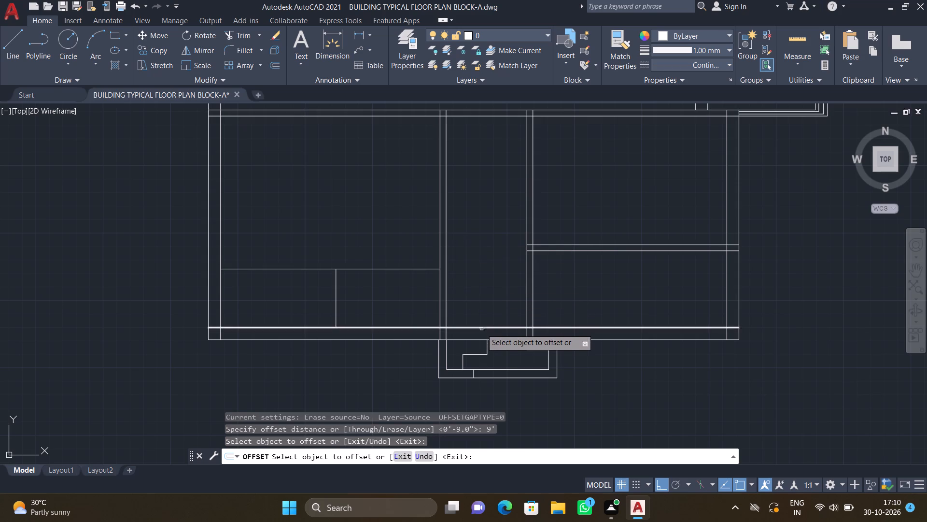
left_click(482, 327)
left_click(467, 188)
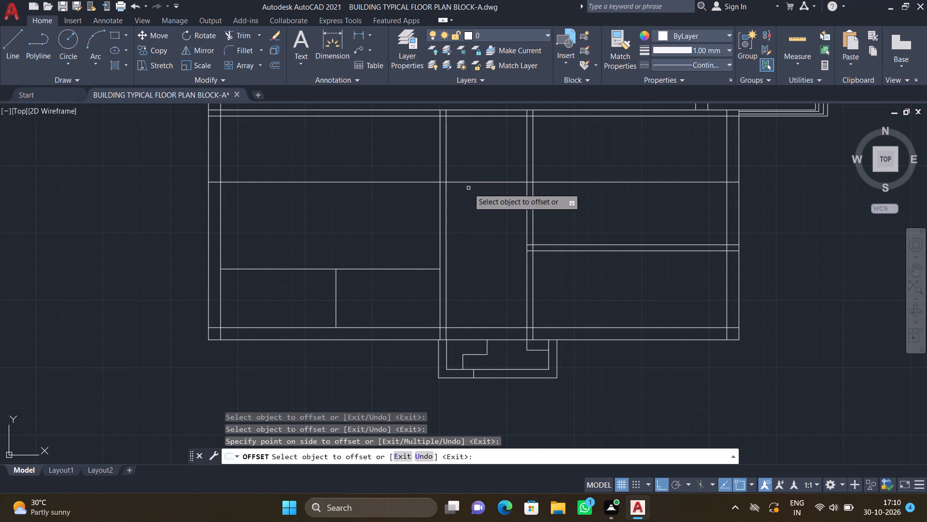
key("Return")
Trim the 9' offset line out of both side rooms and the outer walls, keeping only the part across the narrow middle room.
type("TR")
key("Return")
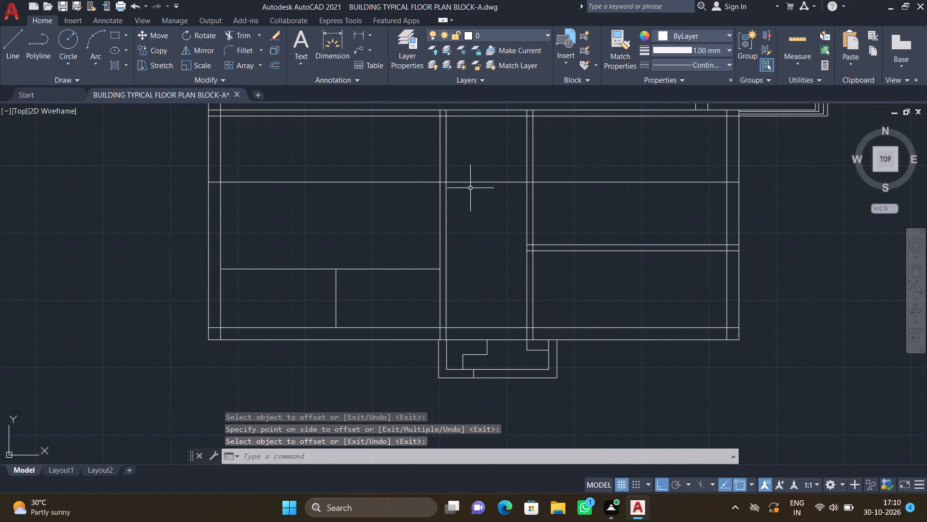
left_click_drag(368, 170, 377, 195)
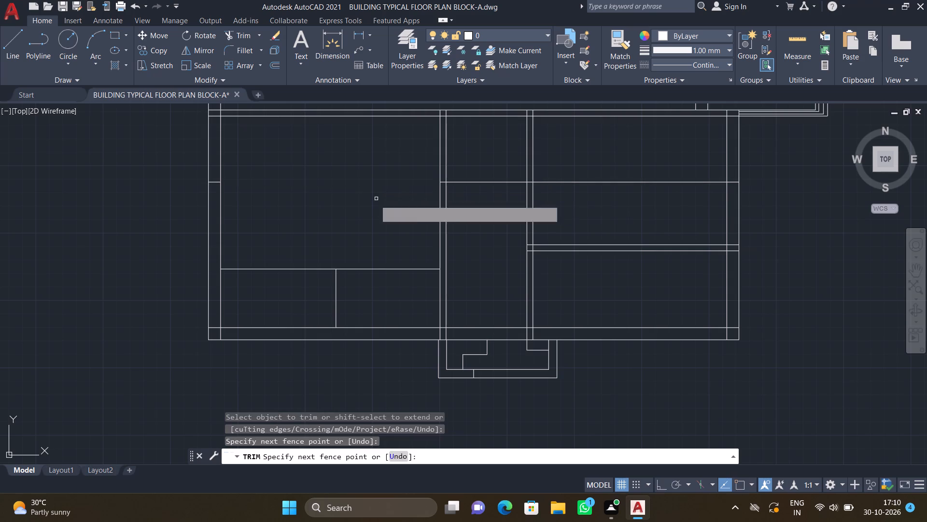
scroll(209, 185, "up", 1)
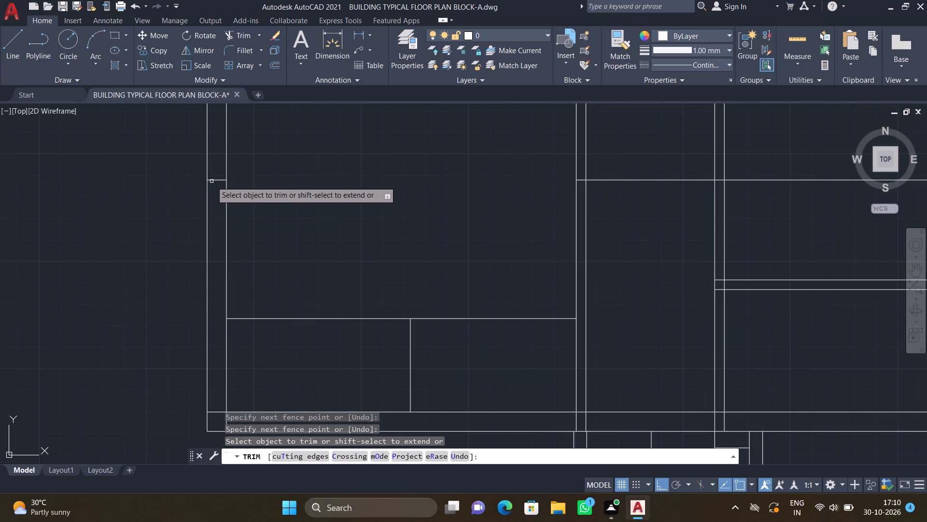
left_click(213, 180)
scroll(290, 188, "down", 2)
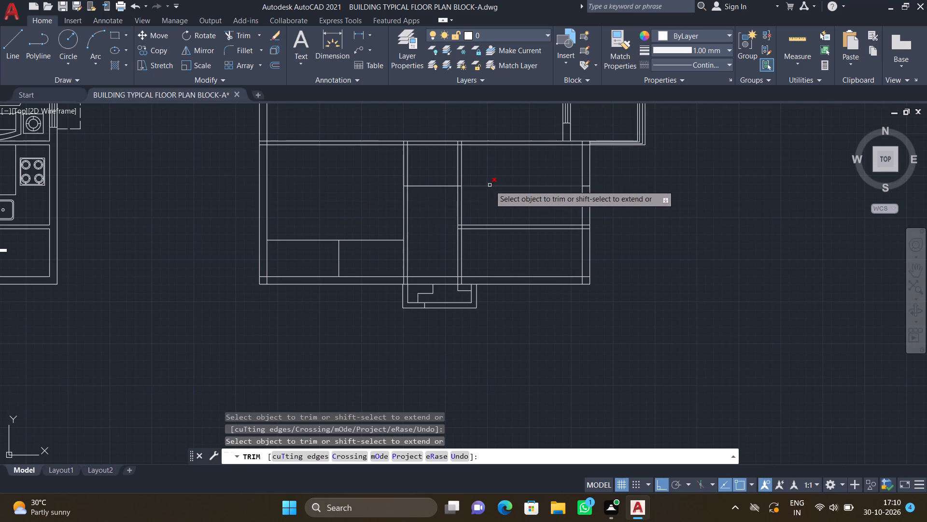
scroll(489, 184, "up", 2)
left_click_drag(490, 182, 495, 190)
scroll(495, 196, "down", 1)
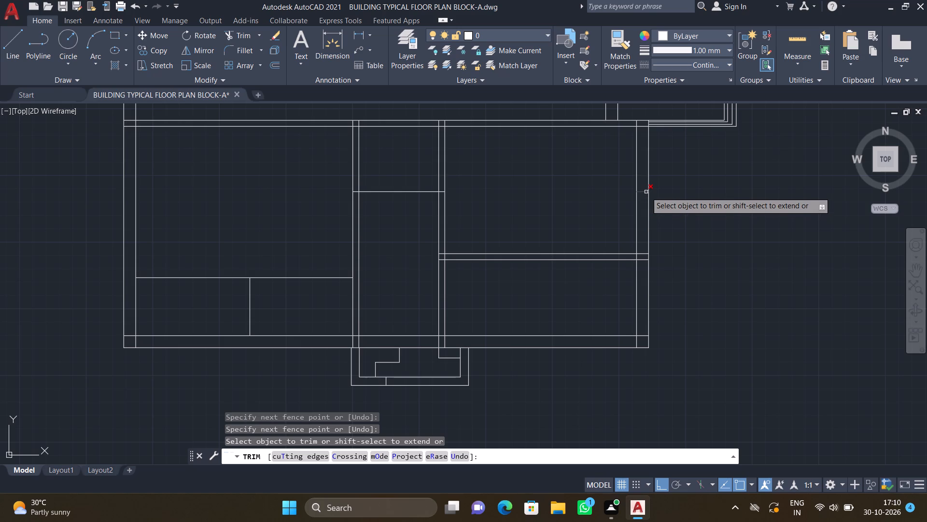
scroll(645, 190, "up", 1)
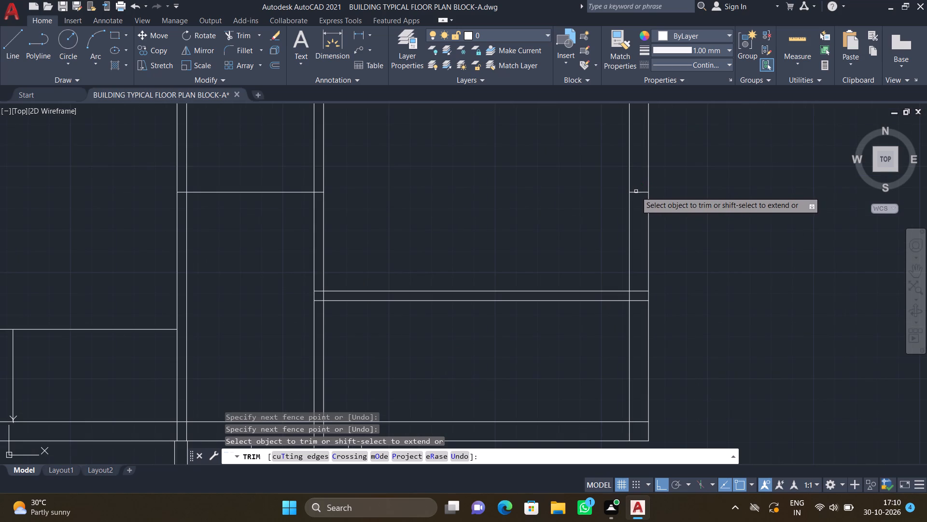
left_click(636, 191)
scroll(466, 246, "down", 2)
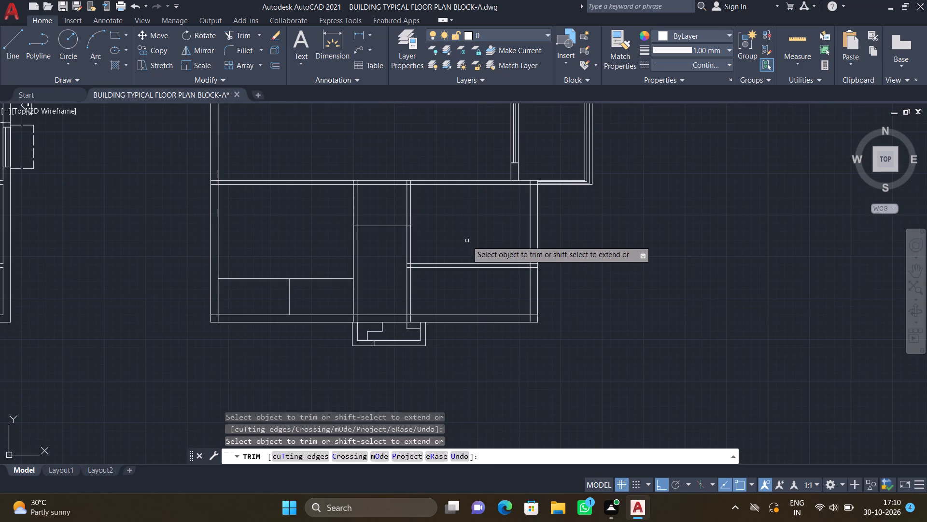
key("Return")
Offset the middle room's remaining cross line 4.5" upward to form a partition wall.
key("o")
key("Return")
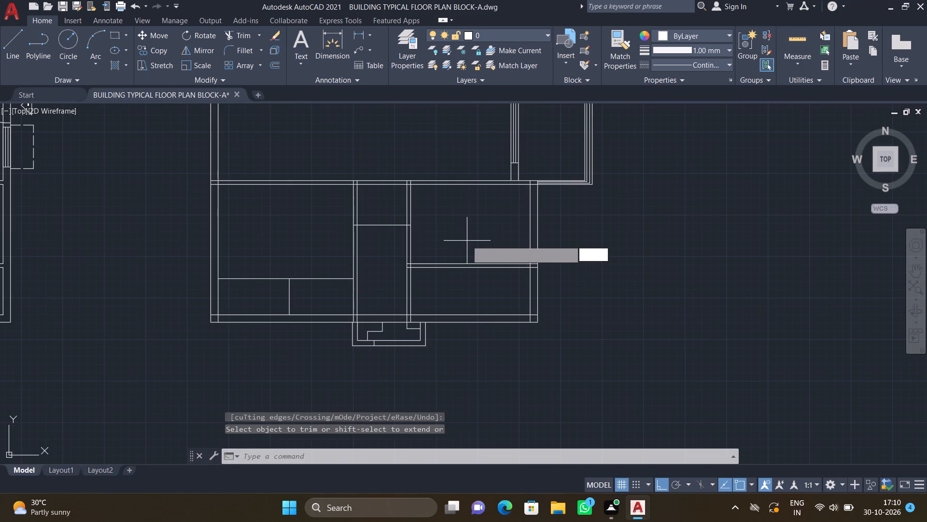
type("4.5\"")
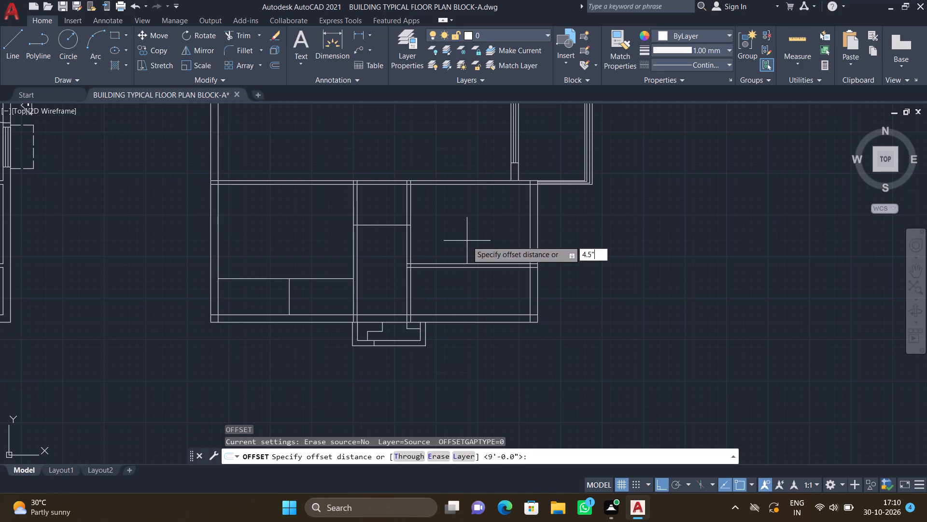
key("Return")
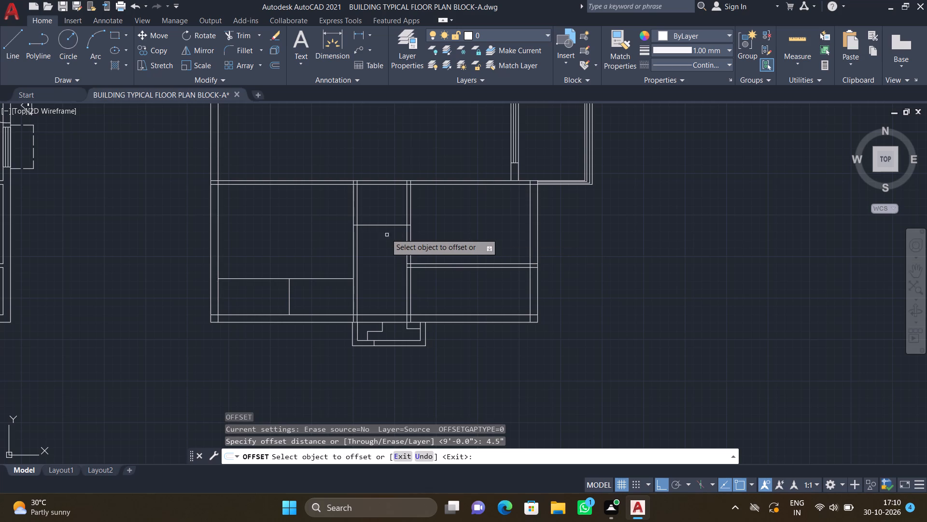
left_click(385, 224)
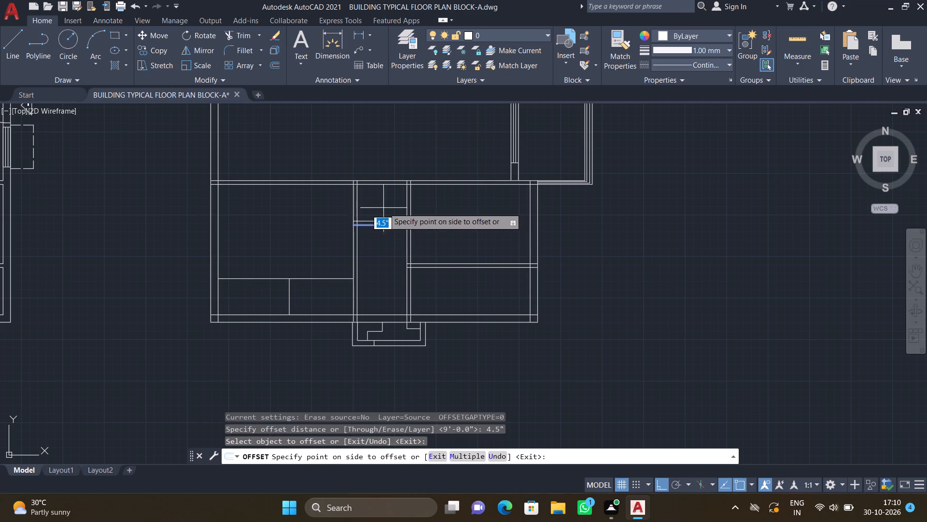
left_click(384, 208)
key("Return")
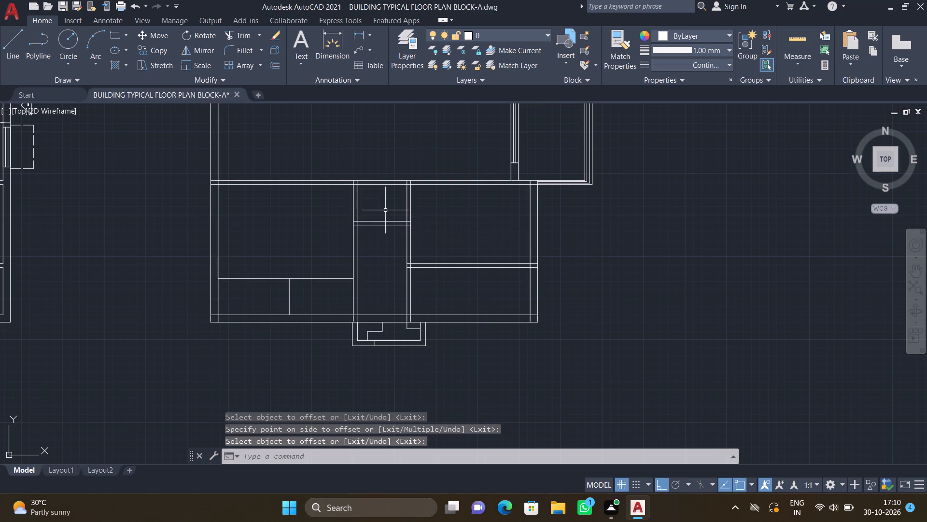
Draw a horizontal line across the middle room from wall to wall, about 5' long and 2'-11" below the new partition.
scroll(356, 218, "down", 2)
scroll(365, 234, "up", 3)
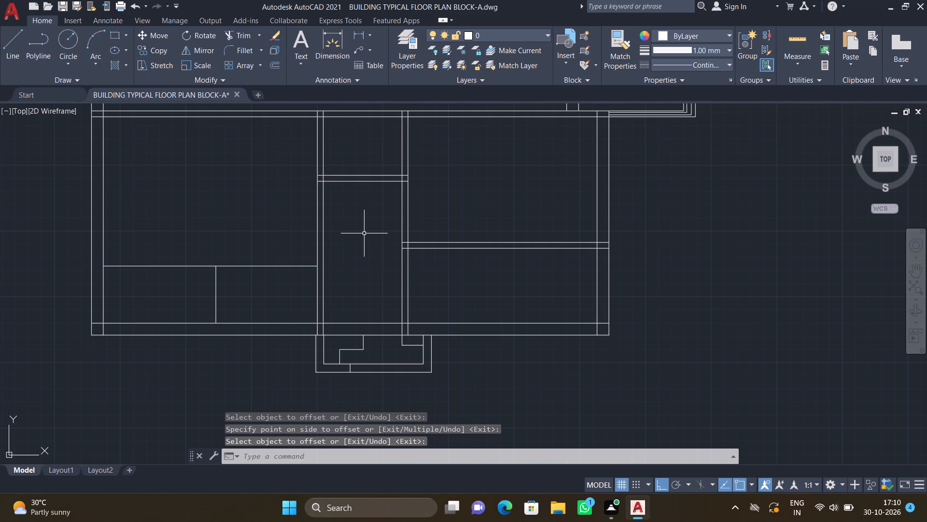
key("l")
key("Return")
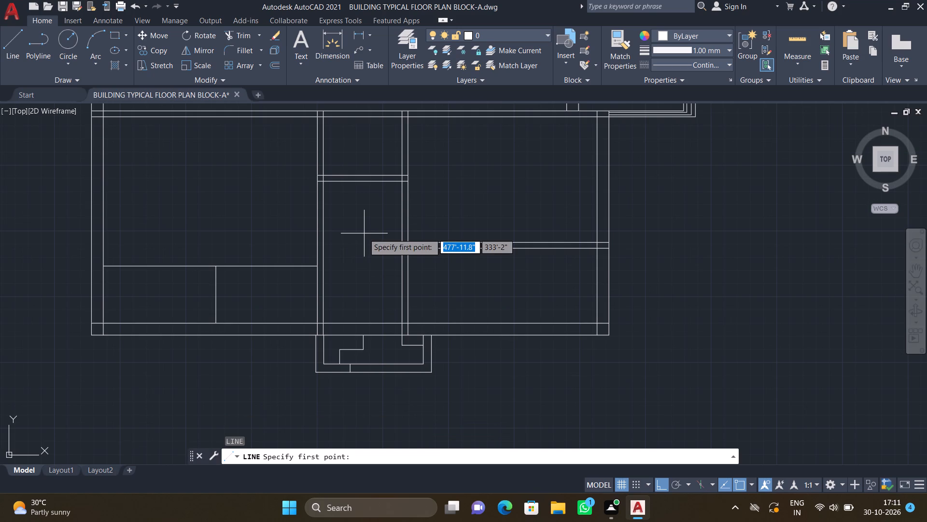
scroll(325, 225, "up", 1)
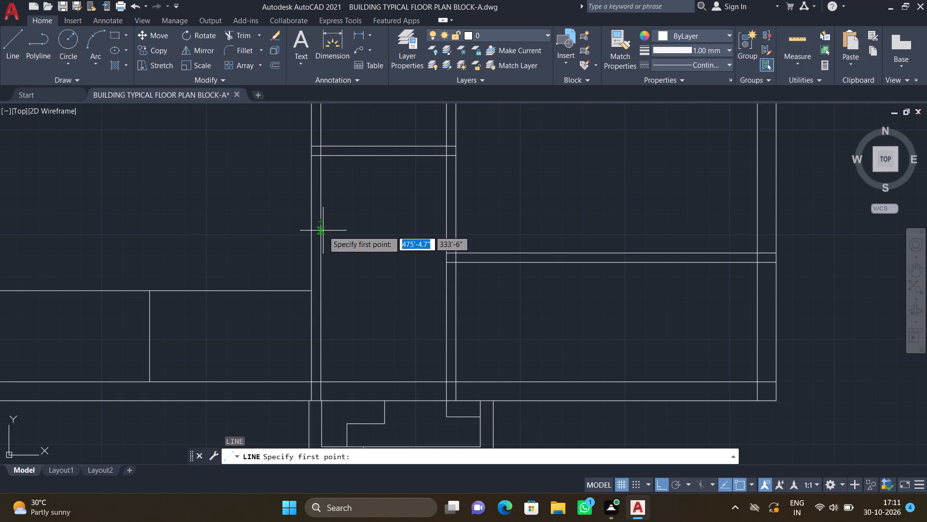
left_click(323, 229)
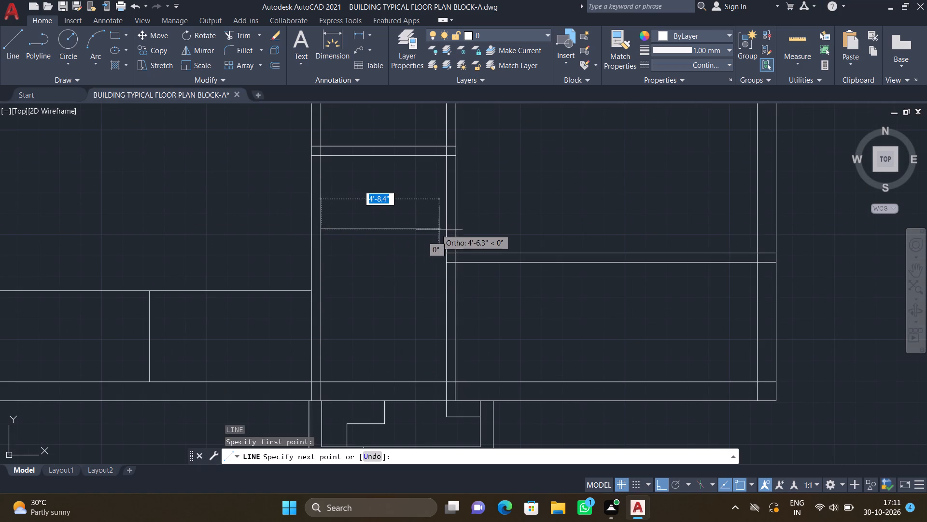
scroll(439, 230, "up", 2)
left_click(453, 223)
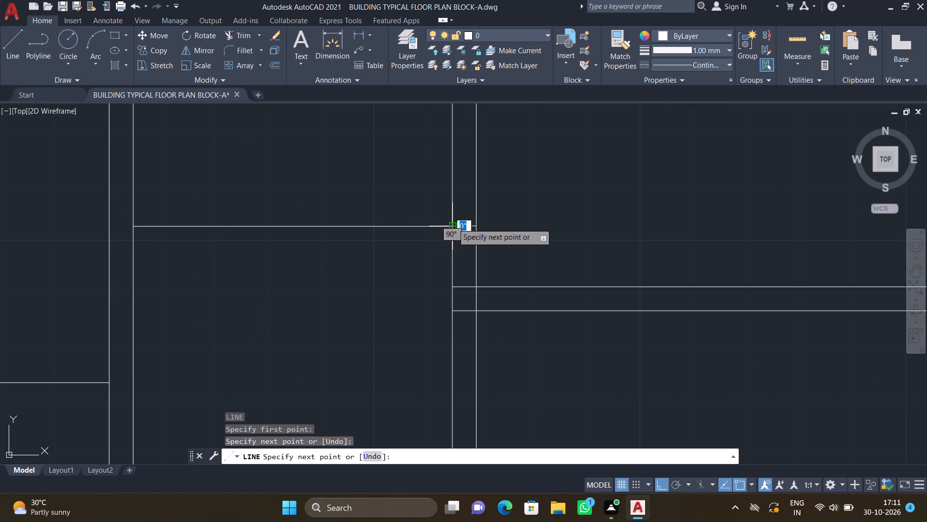
key("Return")
Draw an L-shaped outline in the upper-right room, about 2'-6" out from its left wall and 5'-5" down to the partition below.
scroll(443, 245, "down", 3)
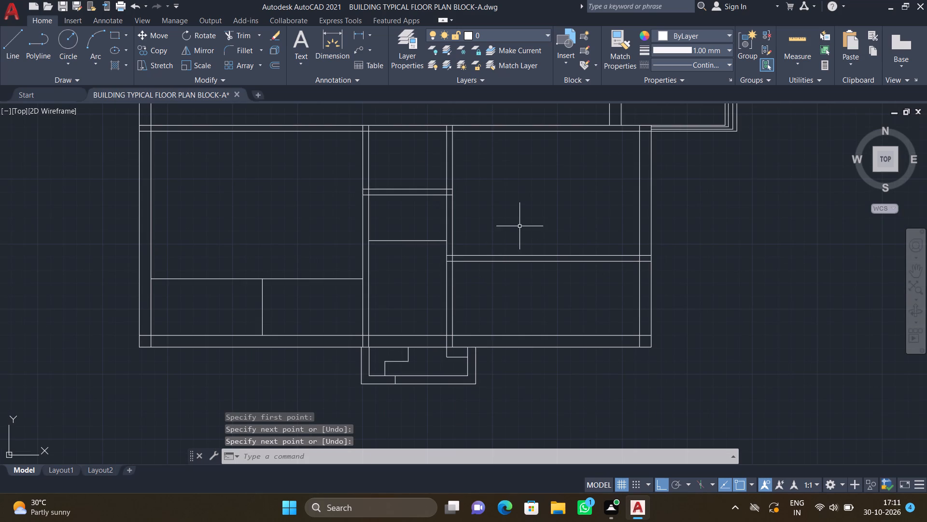
scroll(486, 138, "up", 1)
key("l")
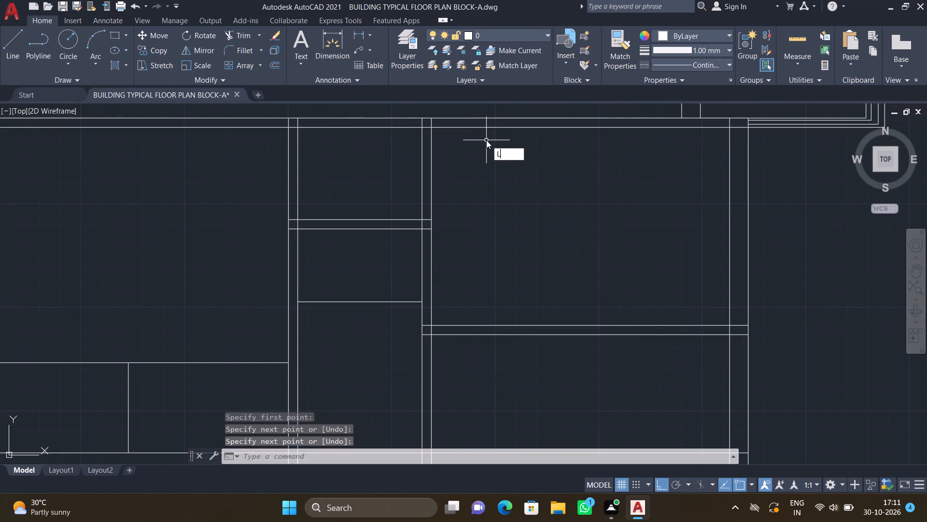
key("Return")
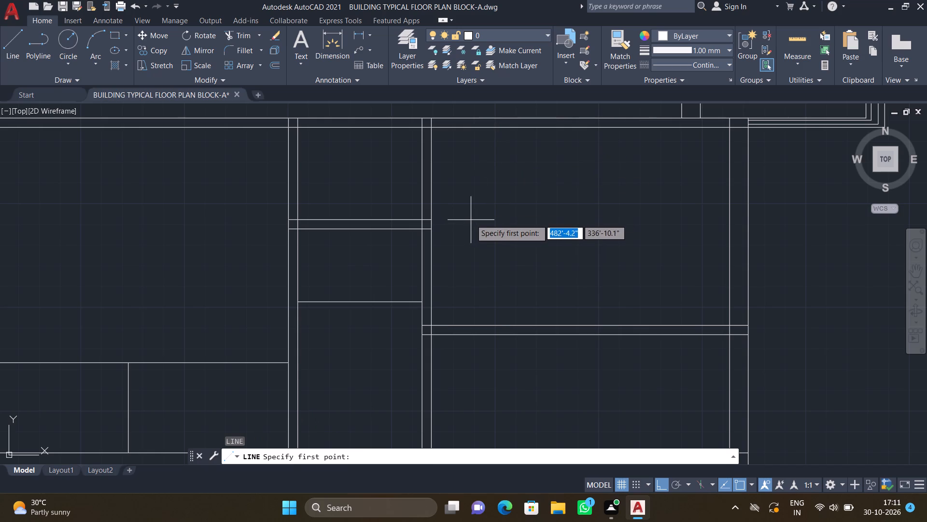
left_click(432, 190)
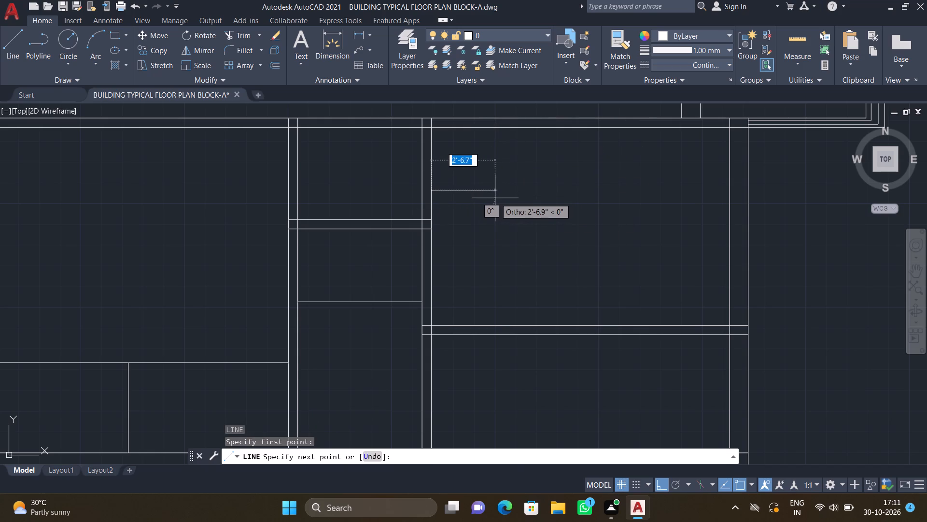
left_click_drag(493, 197, 496, 204)
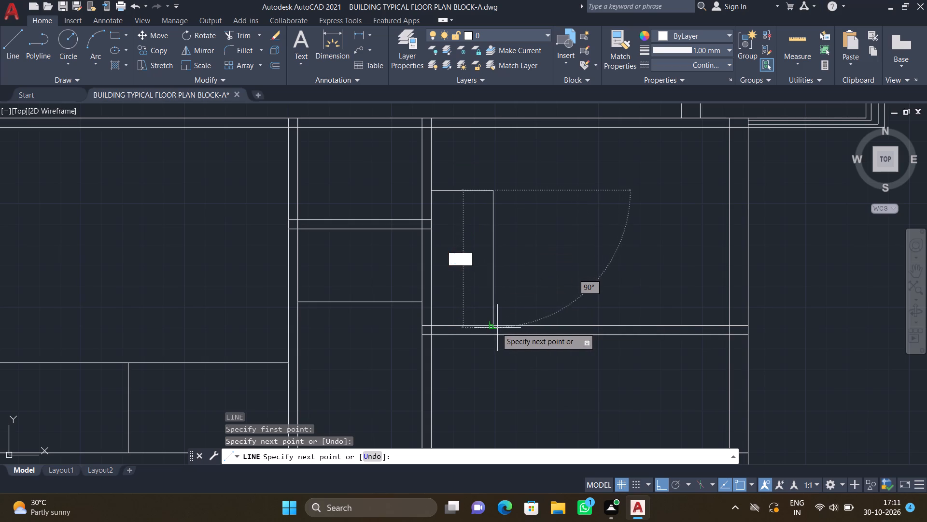
left_click(492, 323)
key("Return")
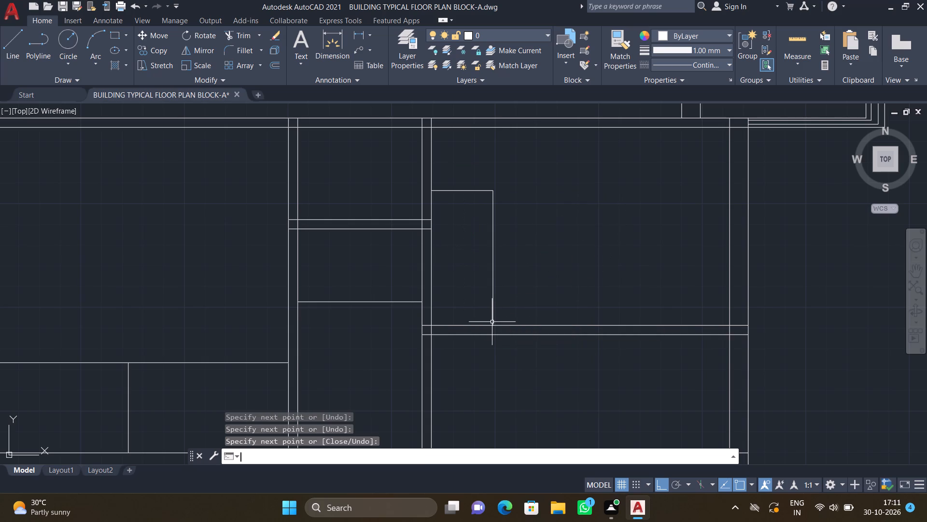
From the L-shaped outline's upper corner, draw a line about 4.5" to the right and about 2'-6" up to the top wall.
key("l")
key("Return")
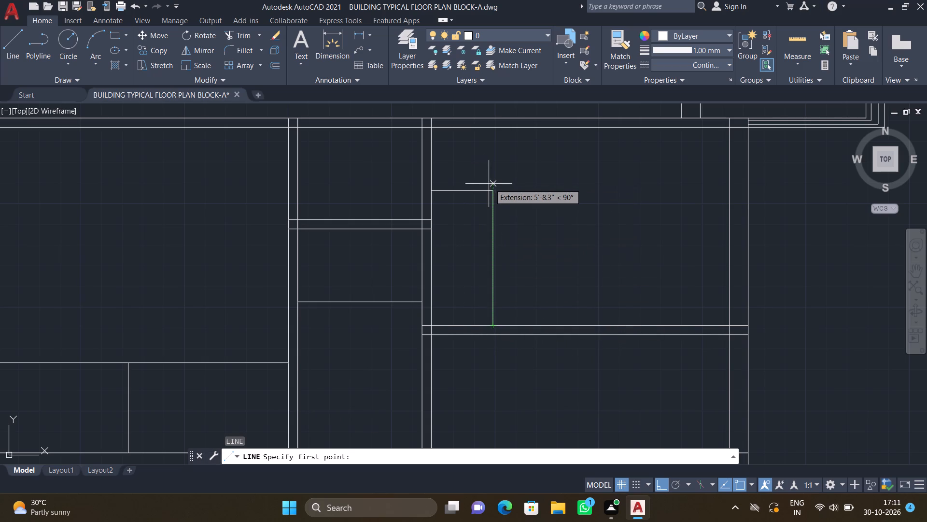
scroll(489, 184, "up", 2)
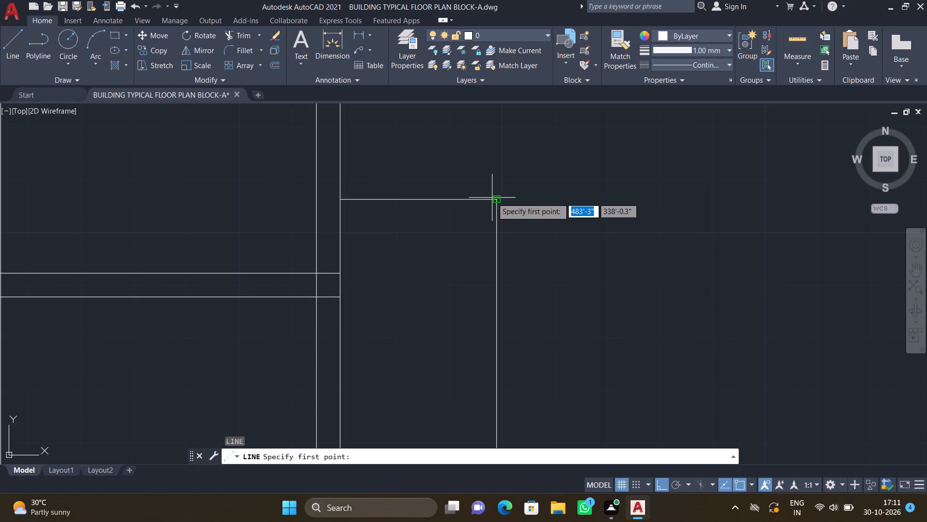
left_click(496, 201)
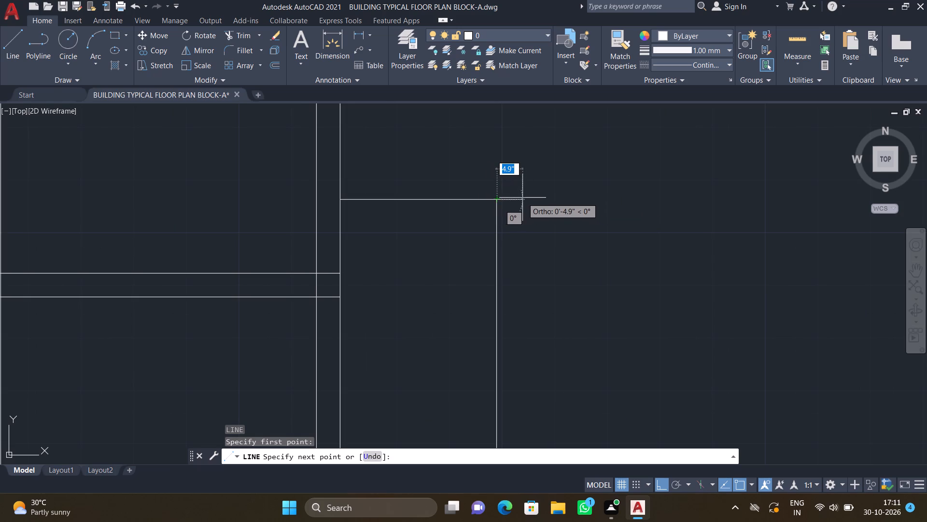
left_click(520, 197)
scroll(521, 167, "down", 2)
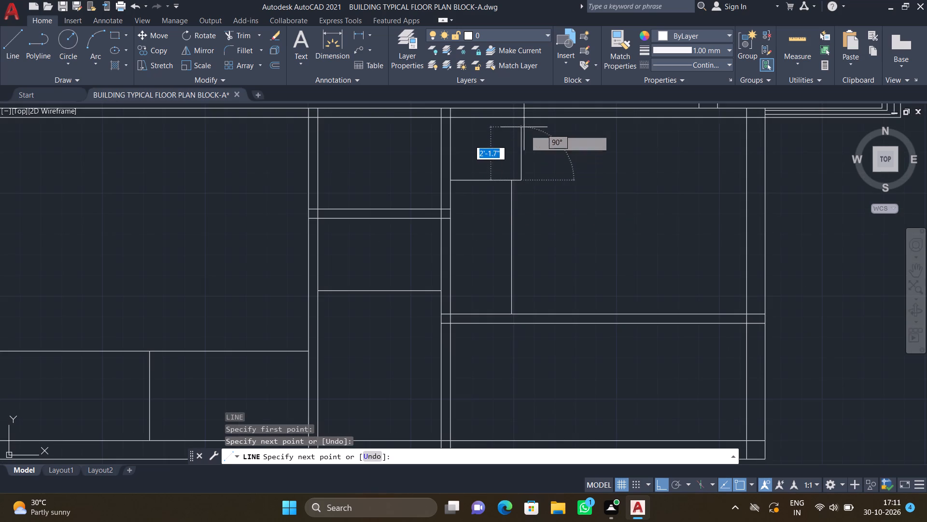
scroll(520, 121, "up", 2)
left_click(519, 114)
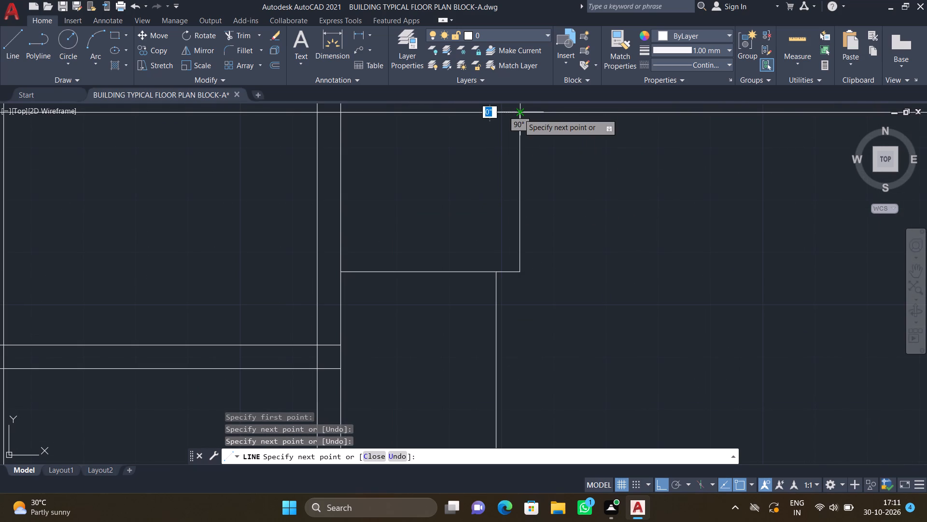
key("Return")
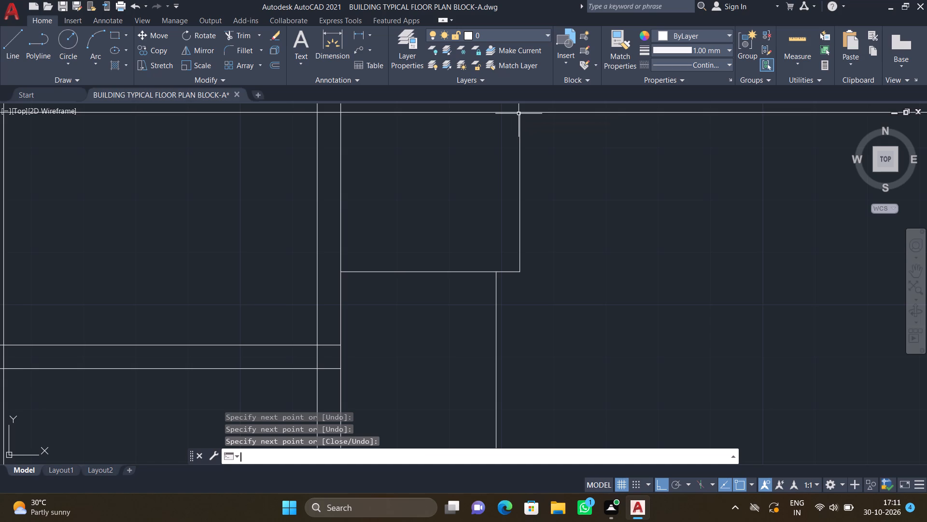
scroll(511, 152, "down", 3)
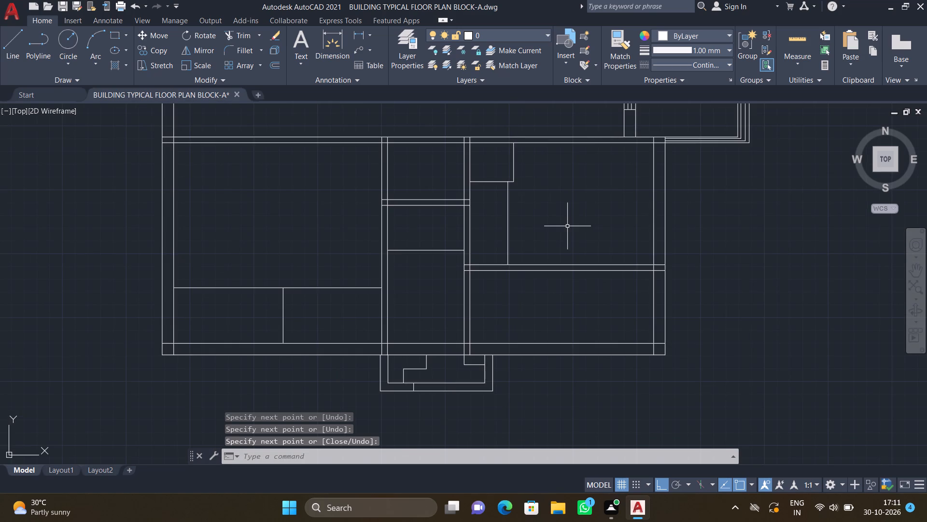
Draw a stepped outline in the upper-right room, going up from the partition, right, and about 5' up to the top wall.
scroll(561, 242, "up", 2)
key("l")
key("Return")
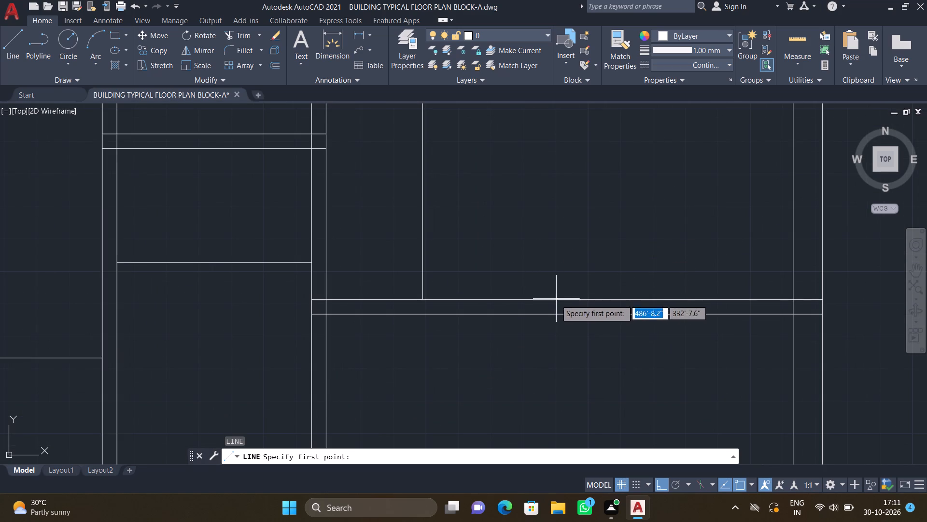
left_click(541, 298)
scroll(550, 222, "down", 2)
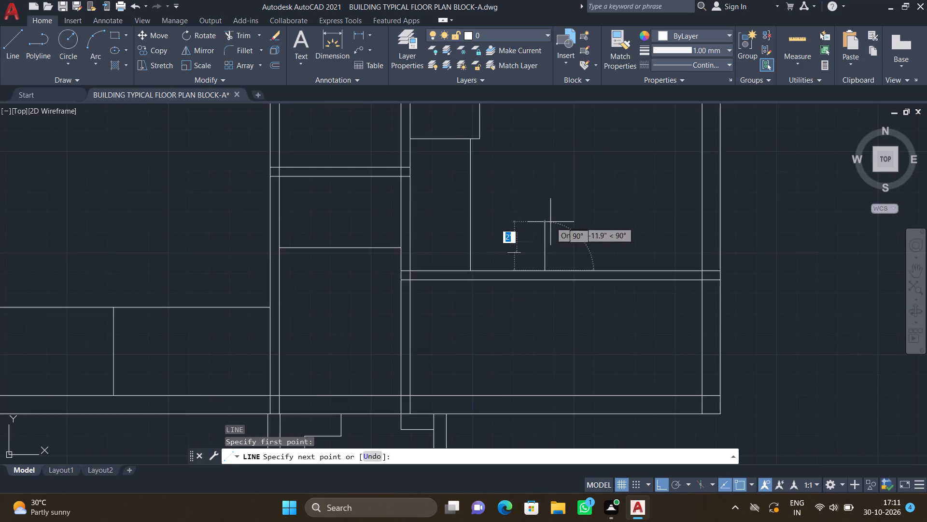
scroll(564, 227, "up", 1)
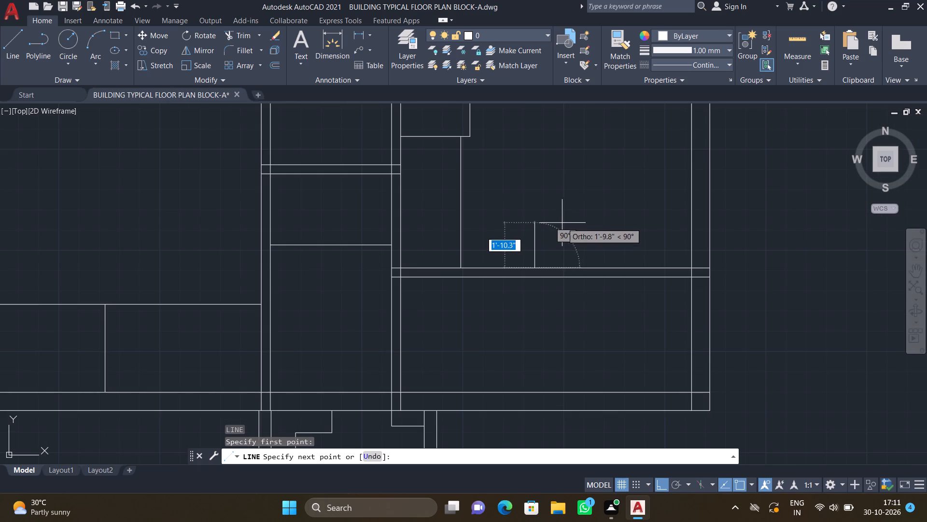
left_click(541, 196)
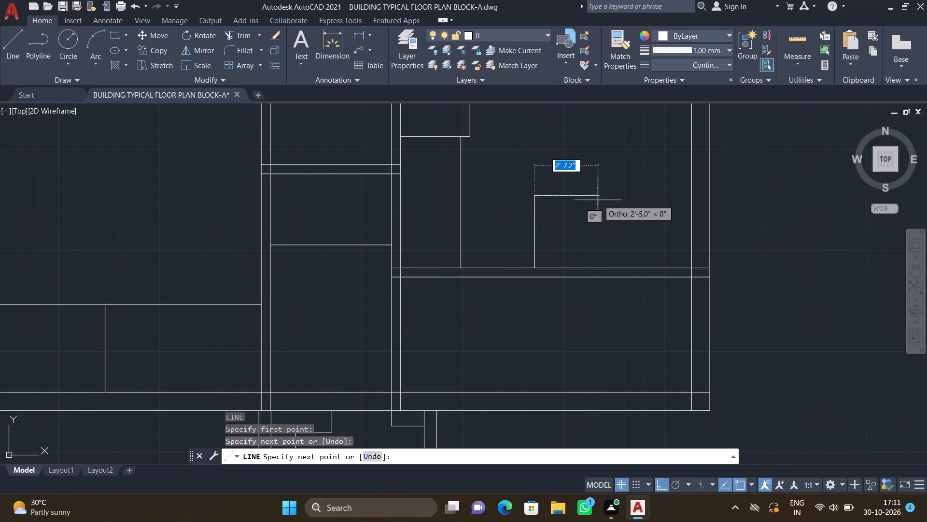
left_click(615, 195)
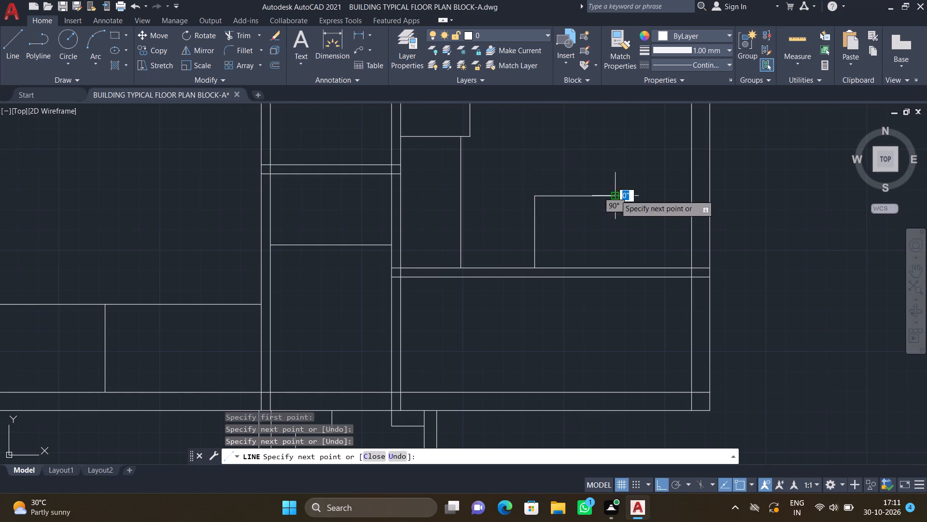
scroll(628, 155, "down", 1)
scroll(621, 111, "up", 1)
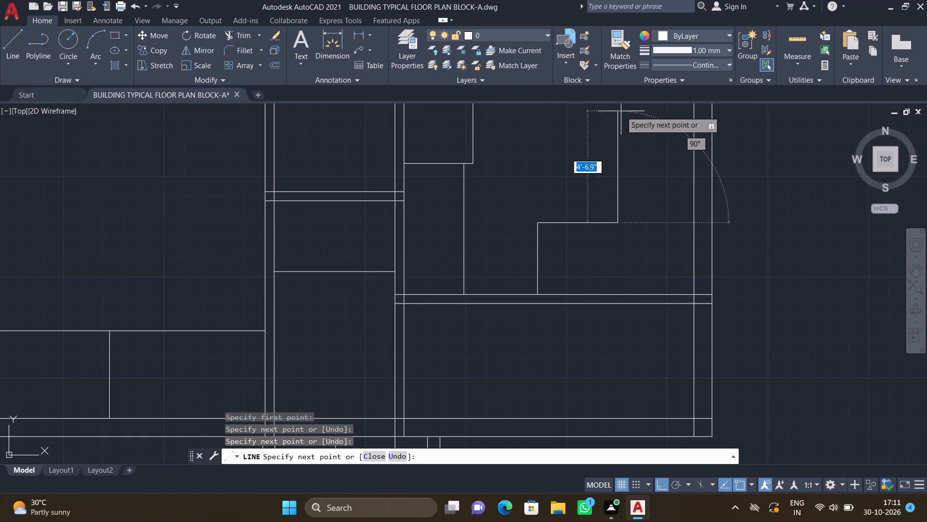
scroll(618, 104, "down", 1)
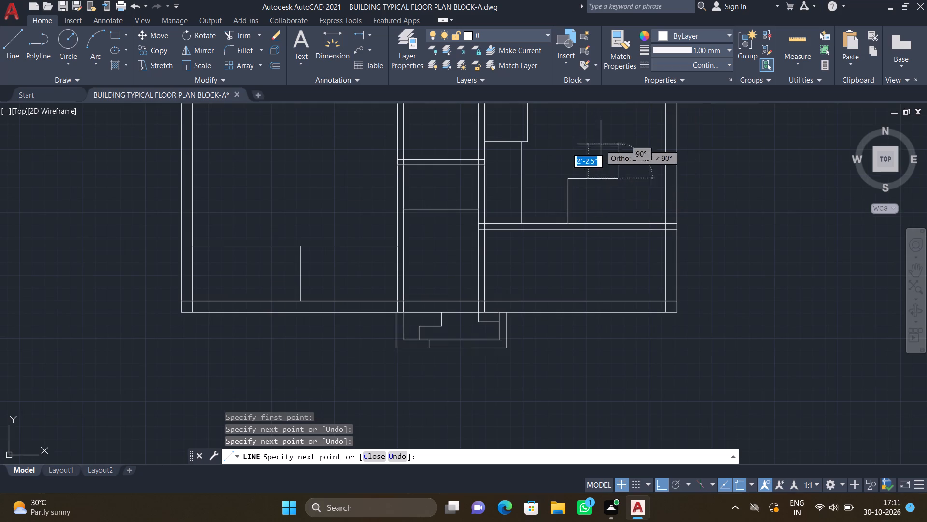
scroll(604, 136, "down", 1)
scroll(611, 113, "up", 2)
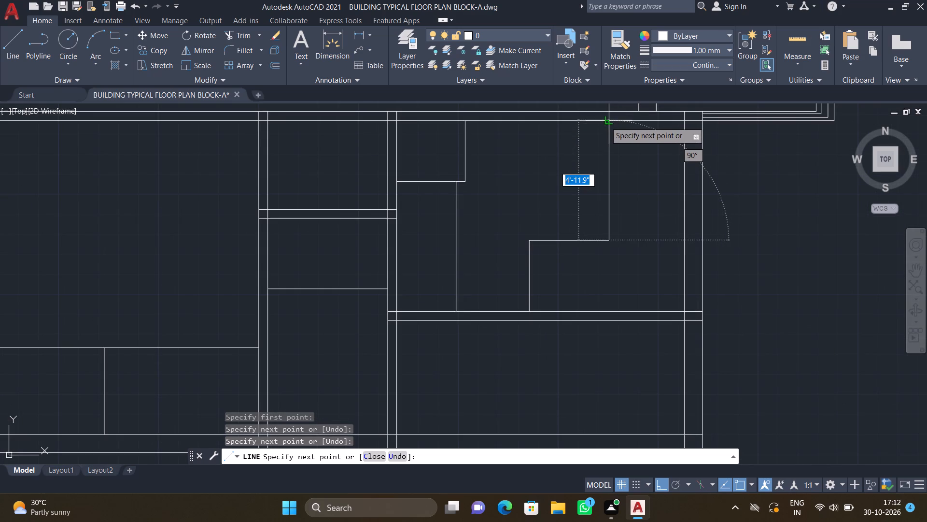
left_click(605, 122)
key("Return")
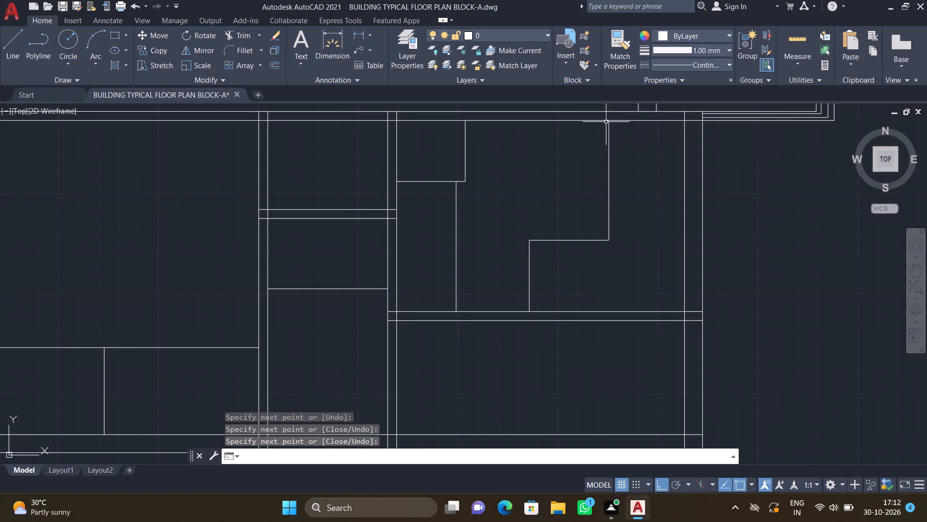
Draw a vertical line in the lower-right room from the partition to the bottom wall, about 2'-11" out from the room's left wall.
scroll(576, 166, "down", 3)
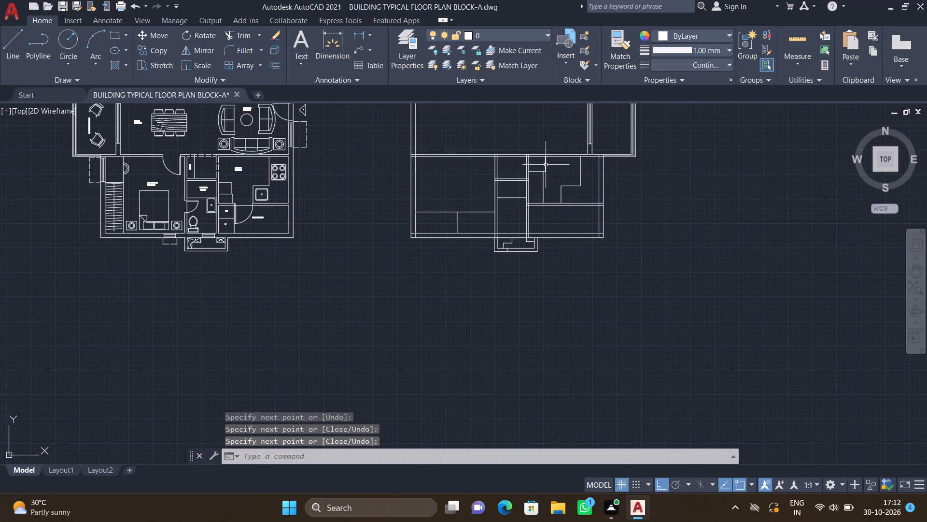
middle_click_drag(583, 284, 581, 277)
scroll(546, 225, "down", 3)
scroll(520, 172, "up", 3)
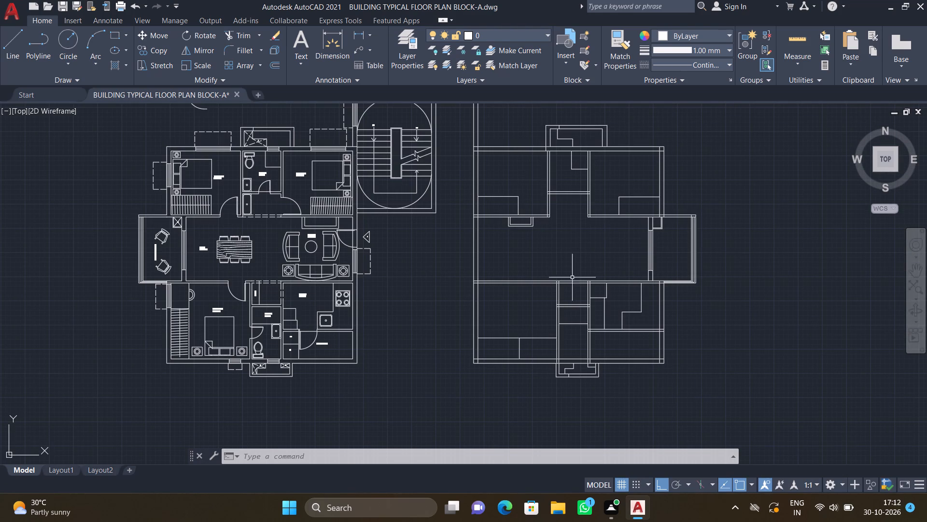
scroll(602, 354, "up", 3)
key("l")
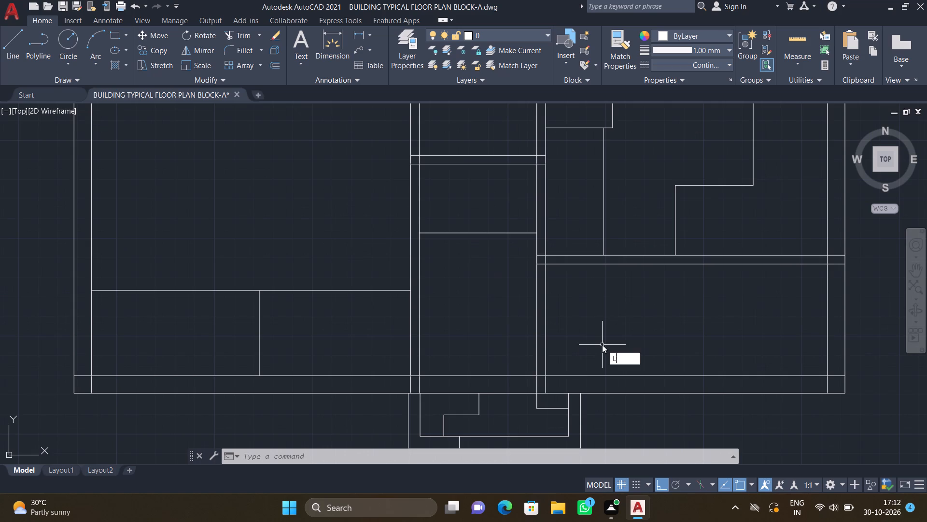
key("Return")
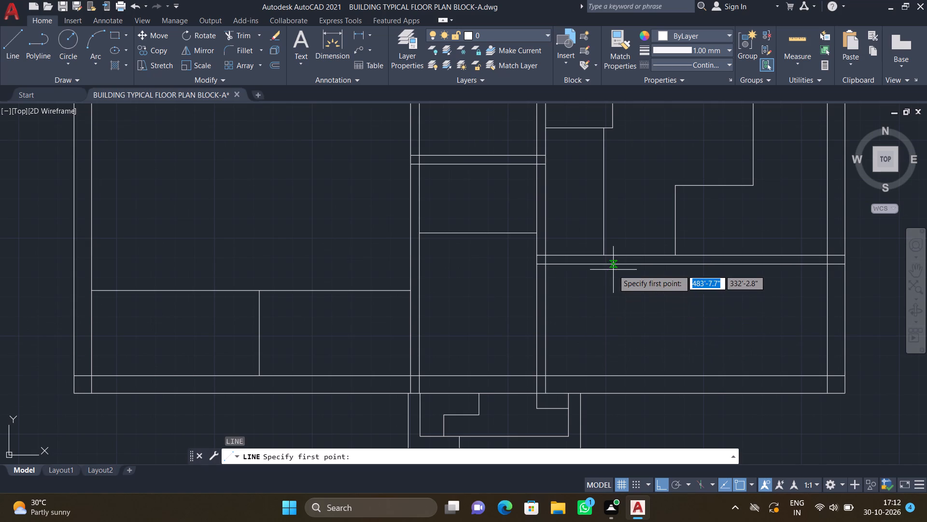
scroll(613, 270, "up", 1)
left_click(611, 260)
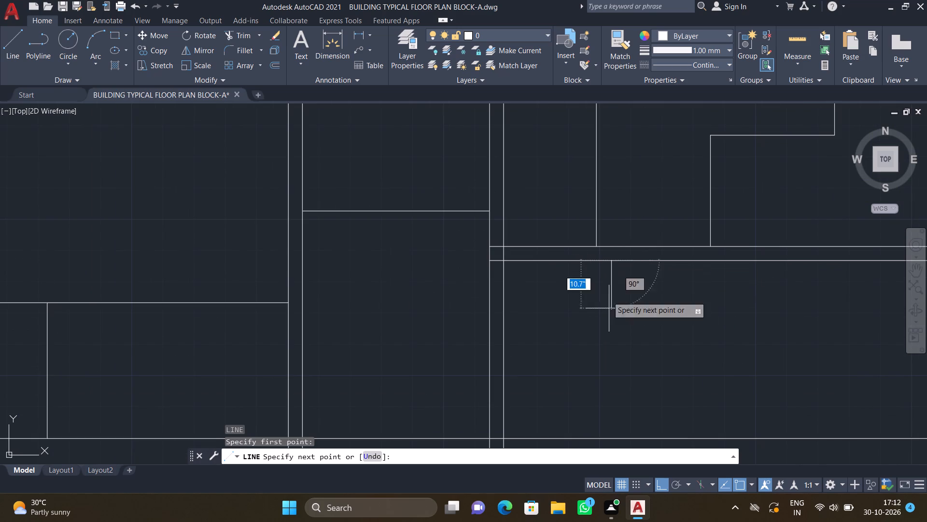
scroll(612, 380, "down", 1)
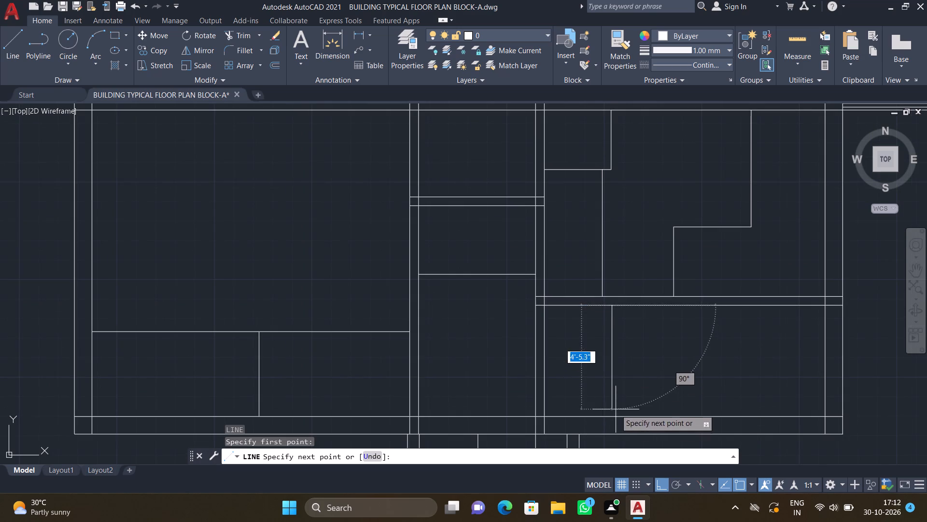
scroll(616, 409, "up", 2)
left_click(604, 424)
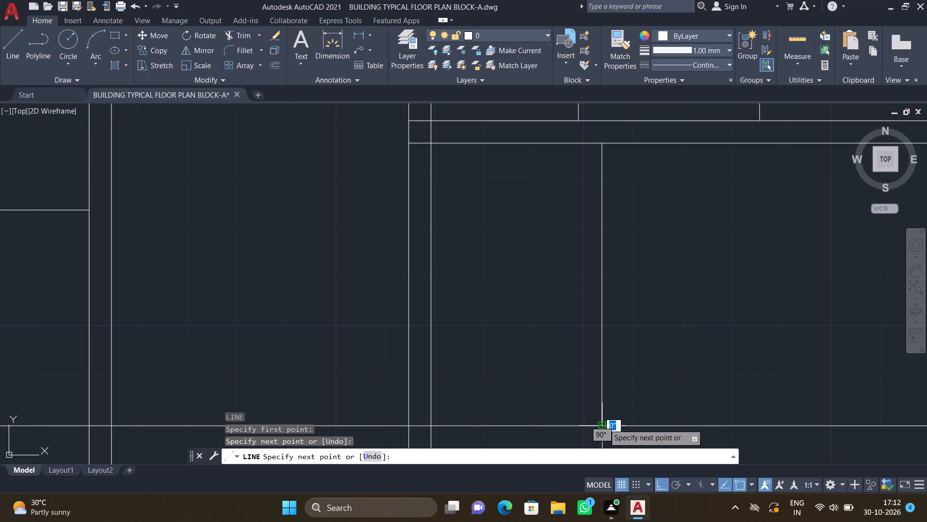
key("Return")
Draw a horizontal line about 2'-11" long from the new vertical line's midpoint to the room's left wall.
key("l")
key("Return")
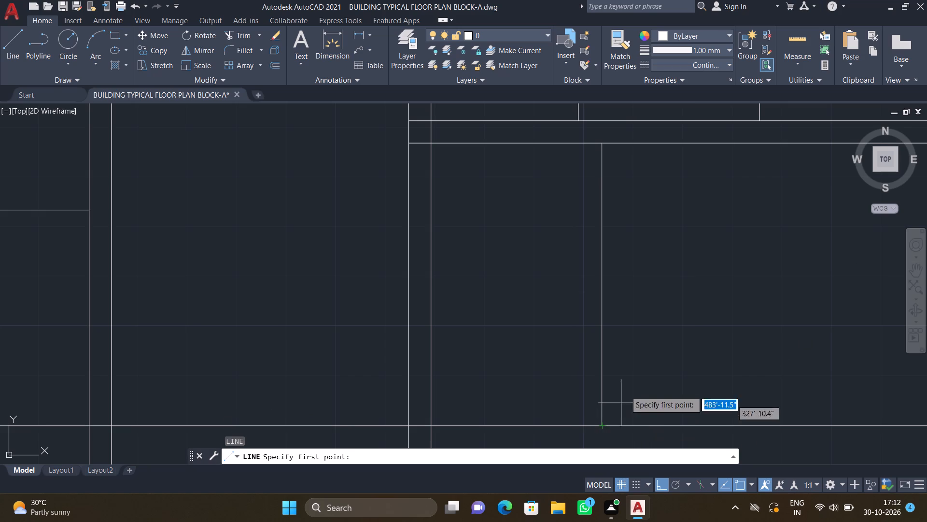
left_click(601, 282)
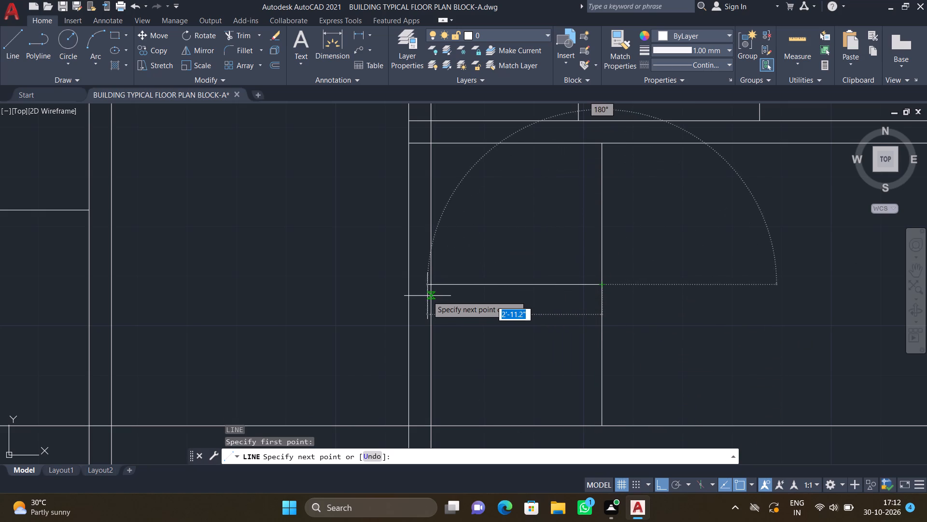
scroll(427, 295, "up", 2)
left_click(429, 270)
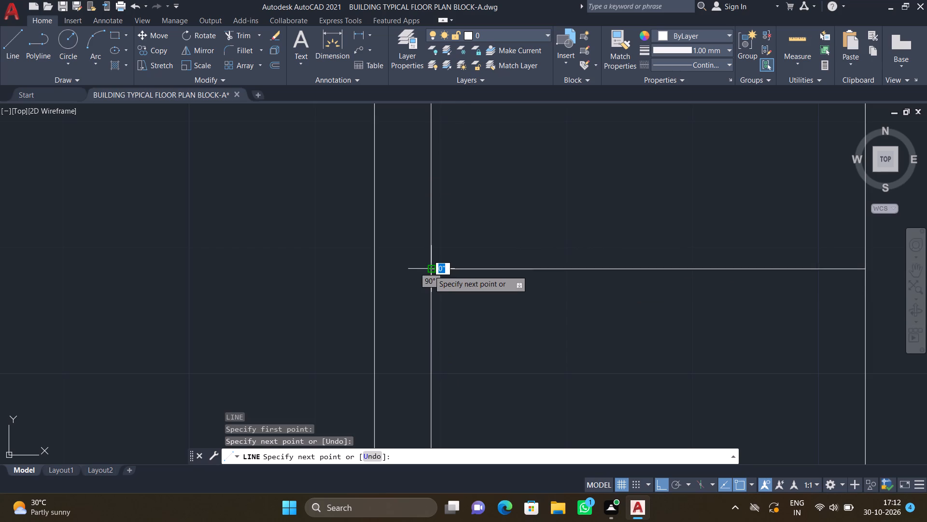
key("Return")
scroll(432, 270, "down", 2)
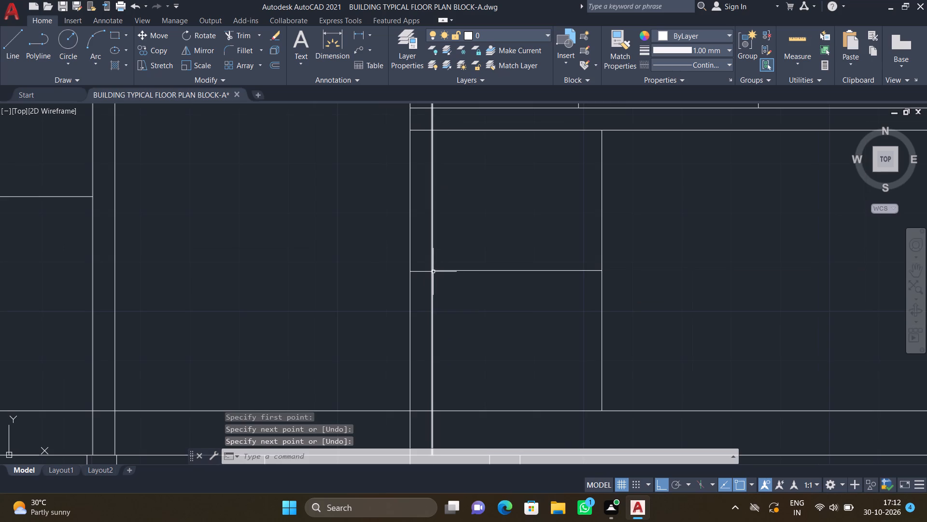
scroll(434, 269, "down", 3)
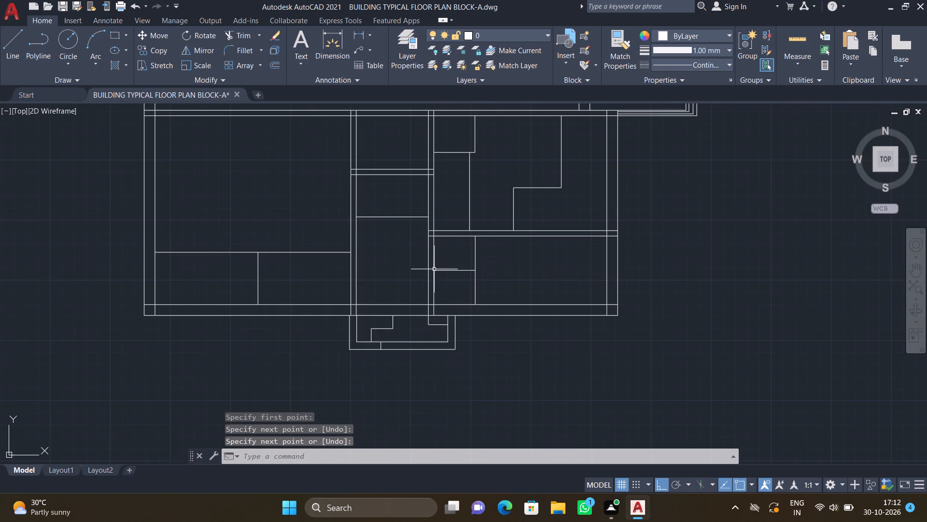
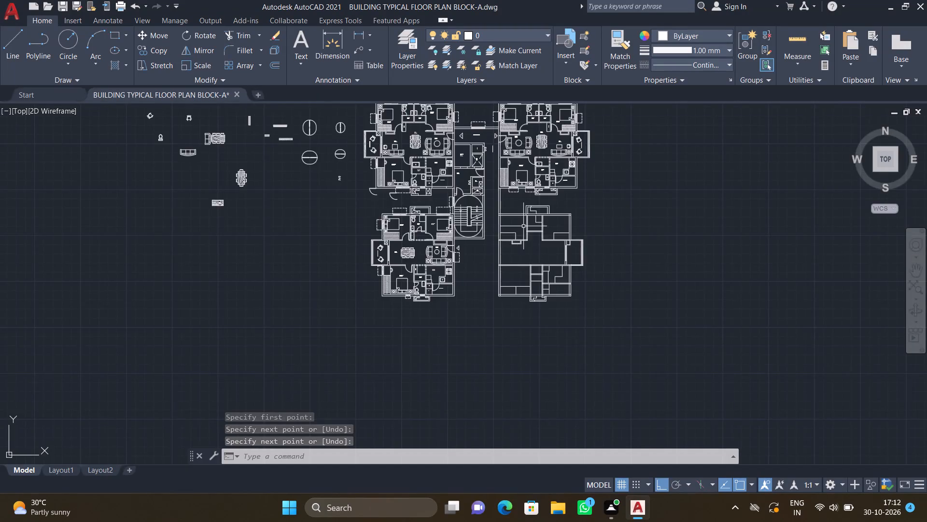
With ortho off, draw a slightly slanted line about 2'-9" long near the left edge of the unfurnished flat's upper-left bedroom wardrobe.
scroll(518, 223, "up", 2)
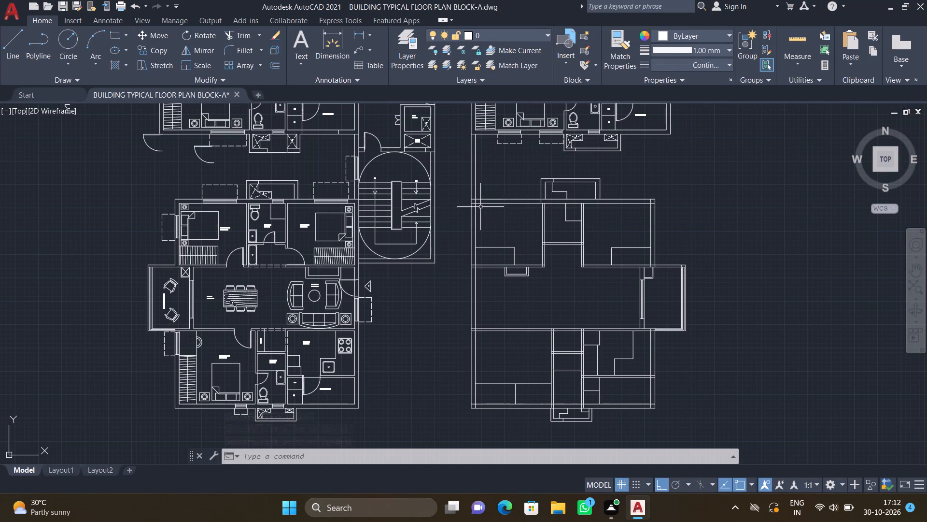
scroll(479, 207, "up", 2)
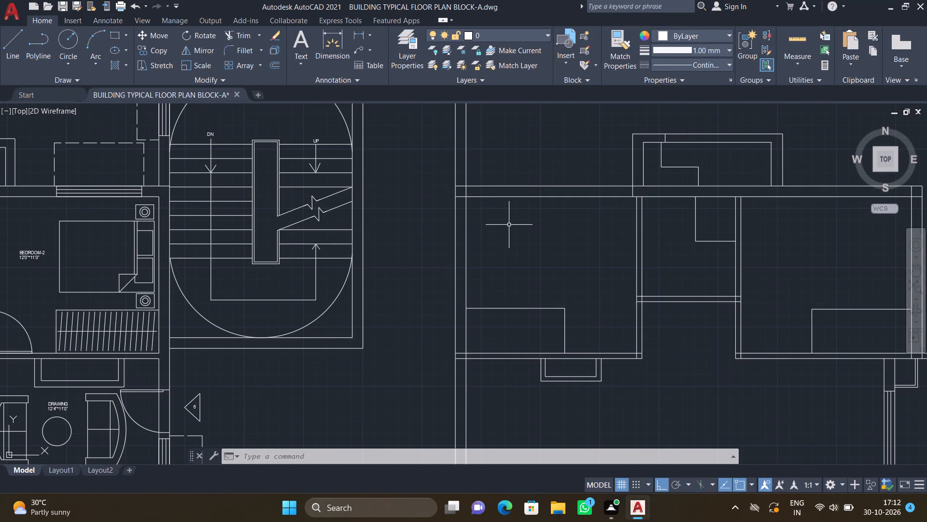
key("l")
key("Return")
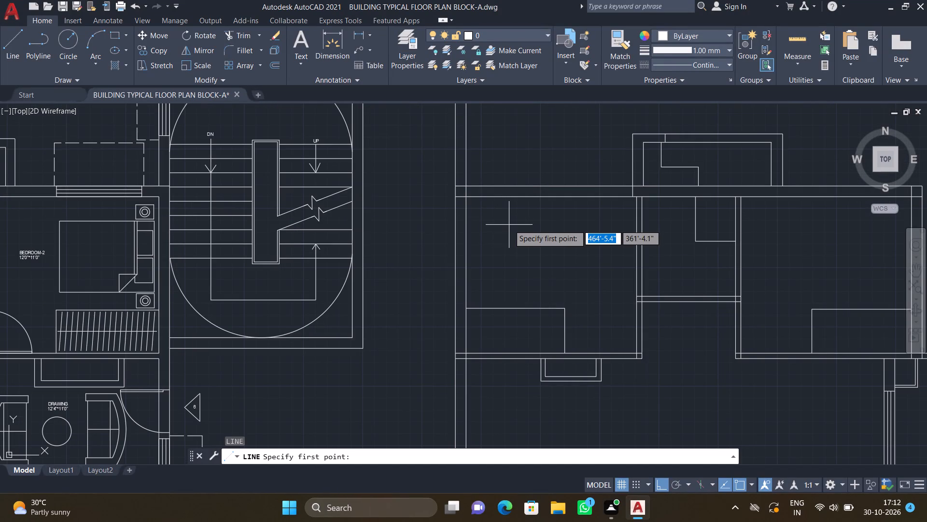
scroll(554, 270, "down", 1)
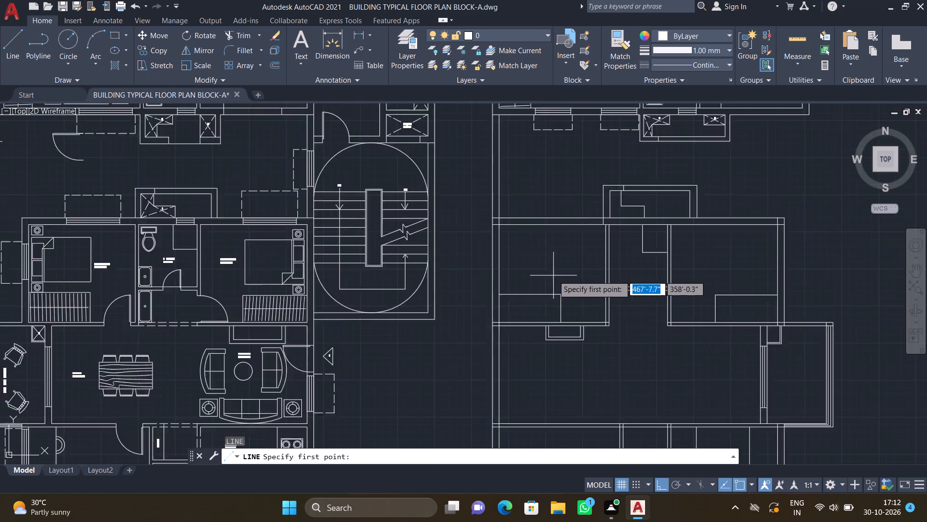
scroll(553, 276, "down", 1)
scroll(639, 368, "down", 1)
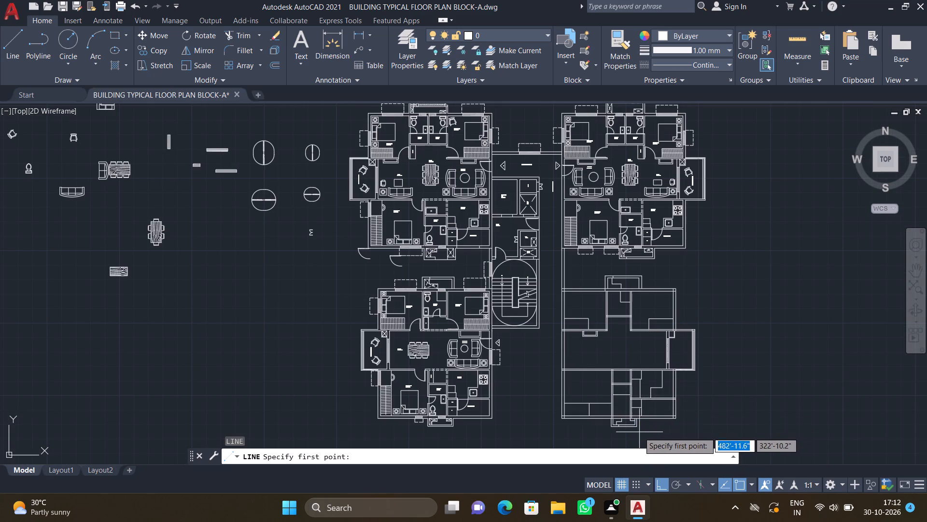
scroll(568, 322, "up", 3)
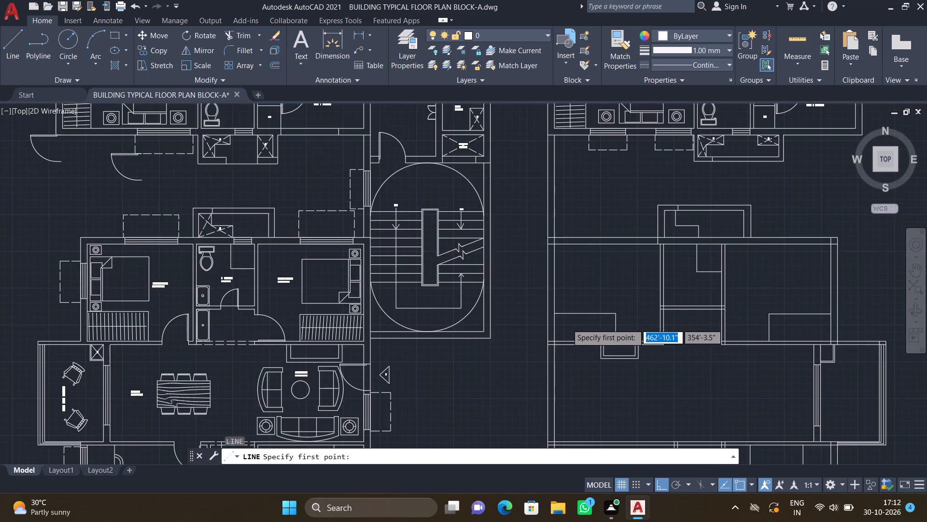
key("F8")
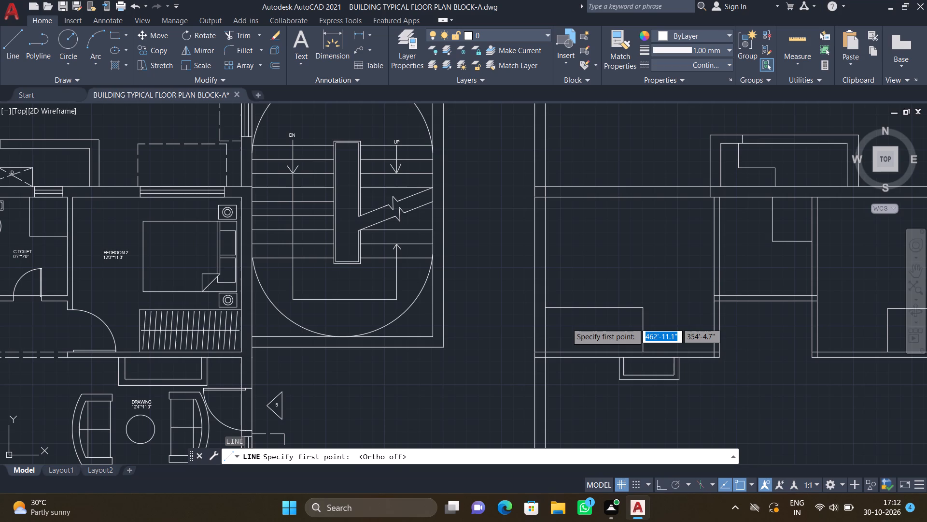
scroll(570, 336, "up", 2)
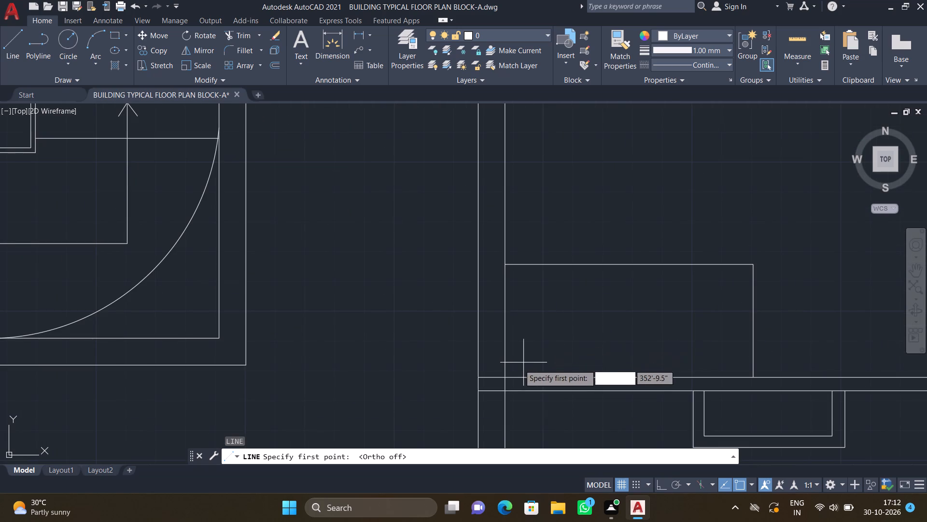
scroll(512, 369, "up", 1)
left_click(512, 370)
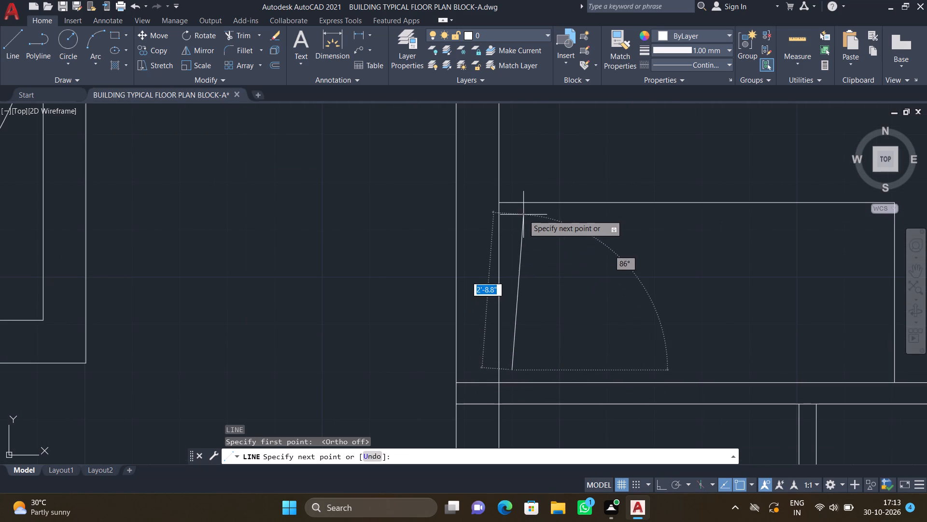
scroll(523, 215, "up", 2)
left_click(507, 199)
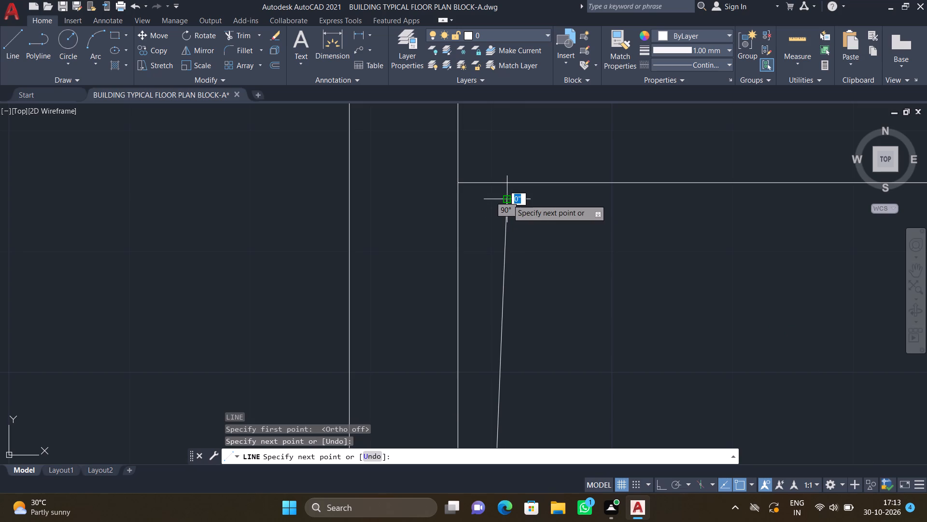
key("Return")
With ortho on, copy the slanted line across the wardrobe as a 15-item array spaced about 5.4" apart.
scroll(523, 218, "down", 2)
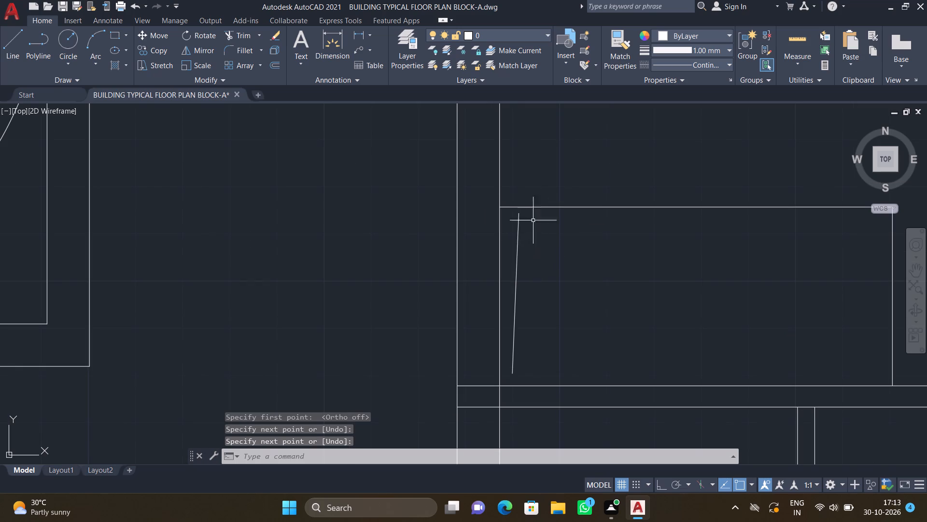
middle_click_drag(533, 287, 506, 255)
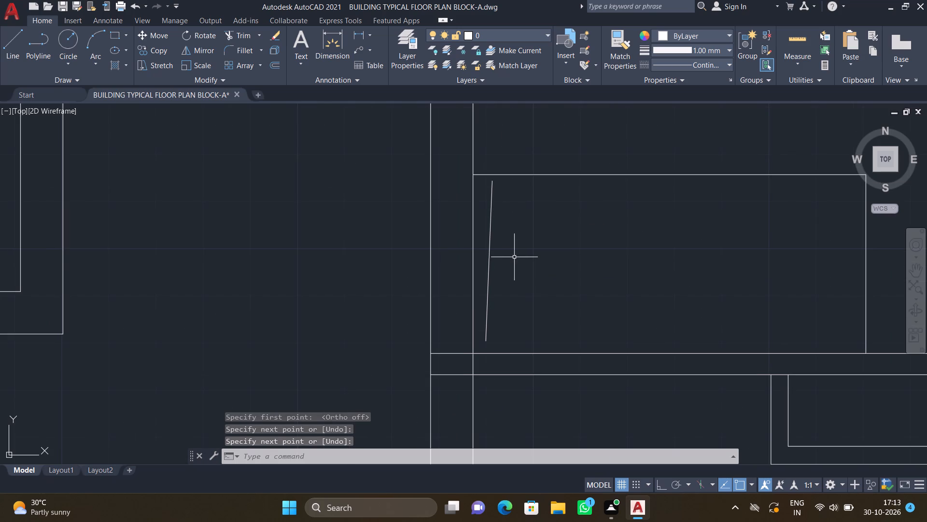
key("F8")
type("CO")
key("Return")
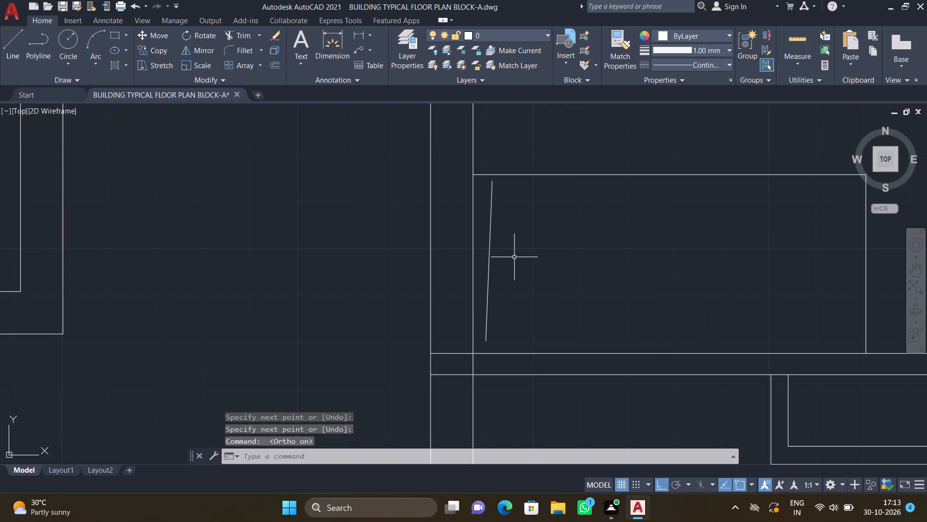
left_click(489, 241)
key("Return")
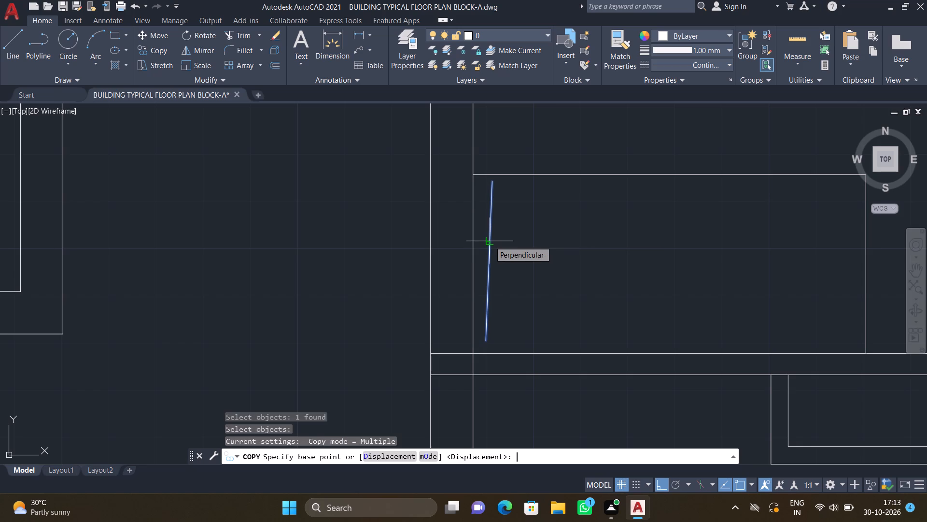
left_click(490, 257)
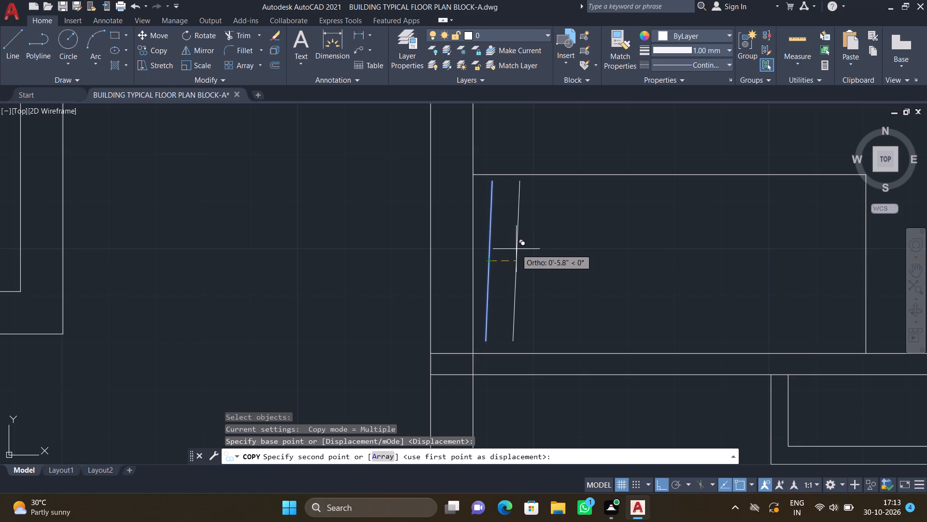
key("a")
key("Return")
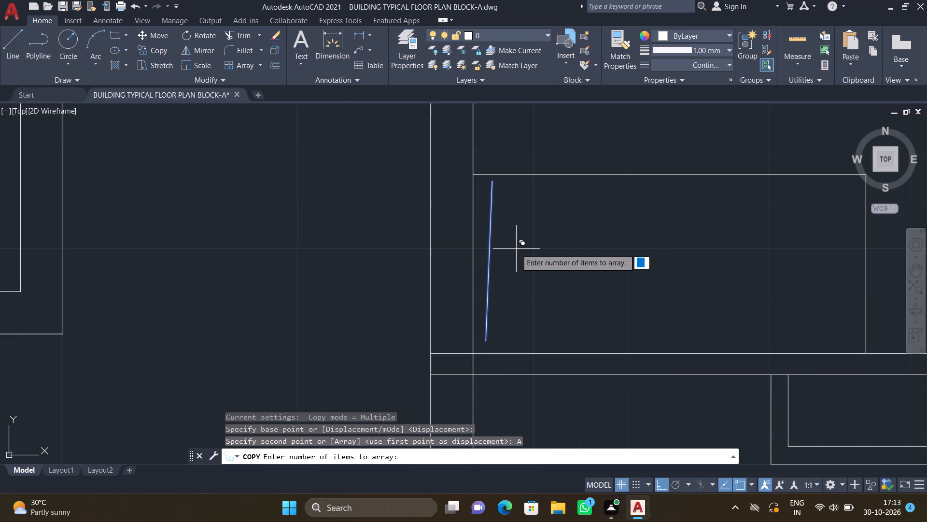
type("15")
key("Return")
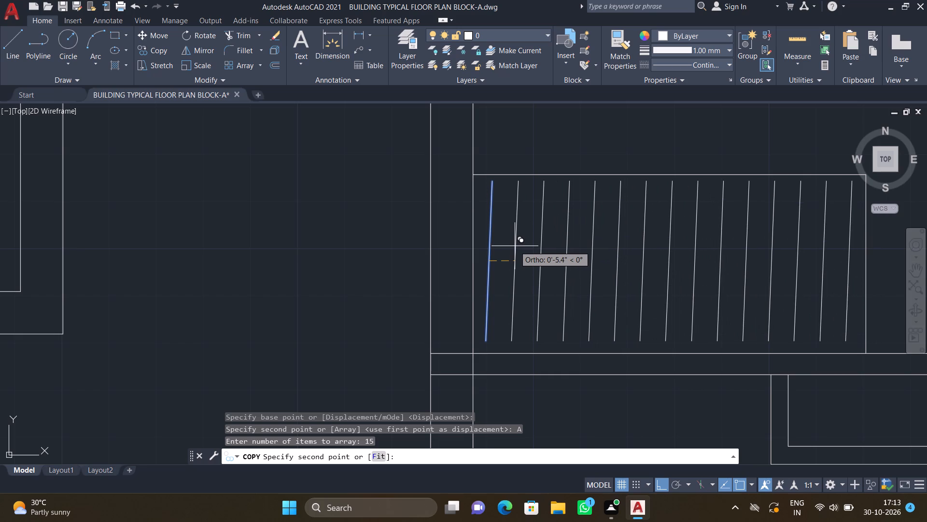
left_click(515, 246)
key("Return")
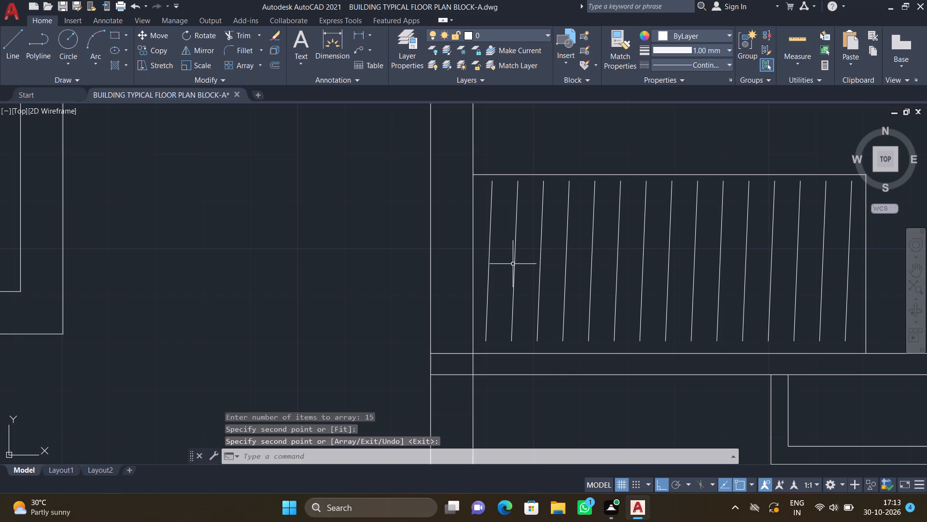
Draw a horizontal line about 7' long through the middle of the slanted lines, ending just inside the wardrobe's sides.
key("l")
key("Return")
scroll(490, 260, "up", 1)
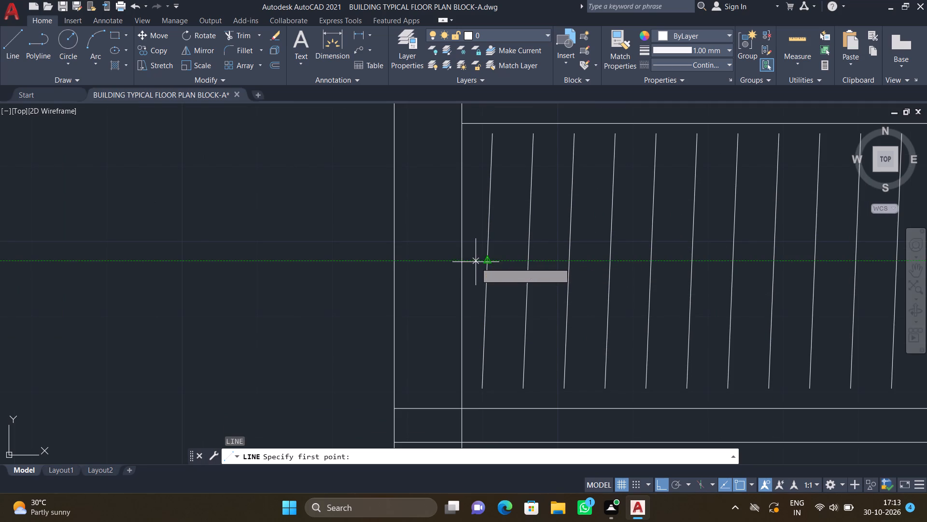
left_click(472, 260)
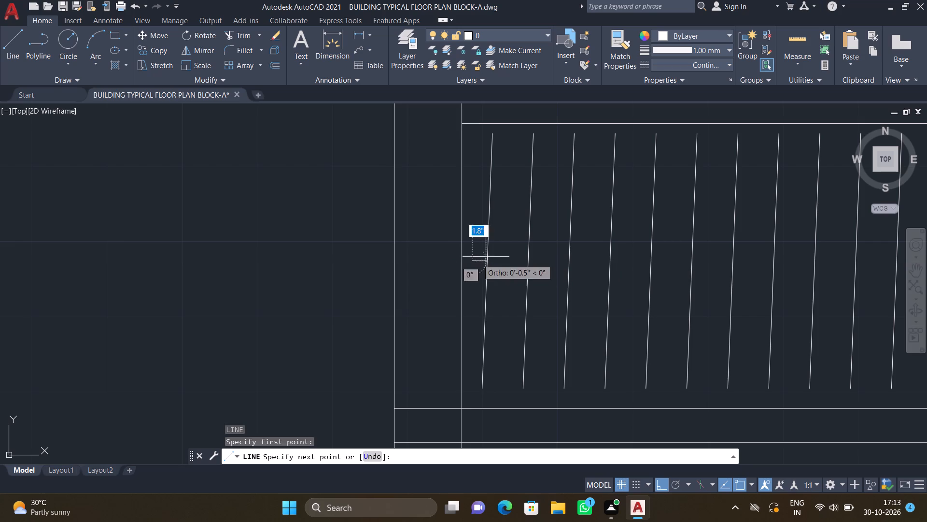
scroll(559, 252, "down", 2)
middle_click_drag(689, 246, 592, 264)
scroll(652, 276, "up", 1)
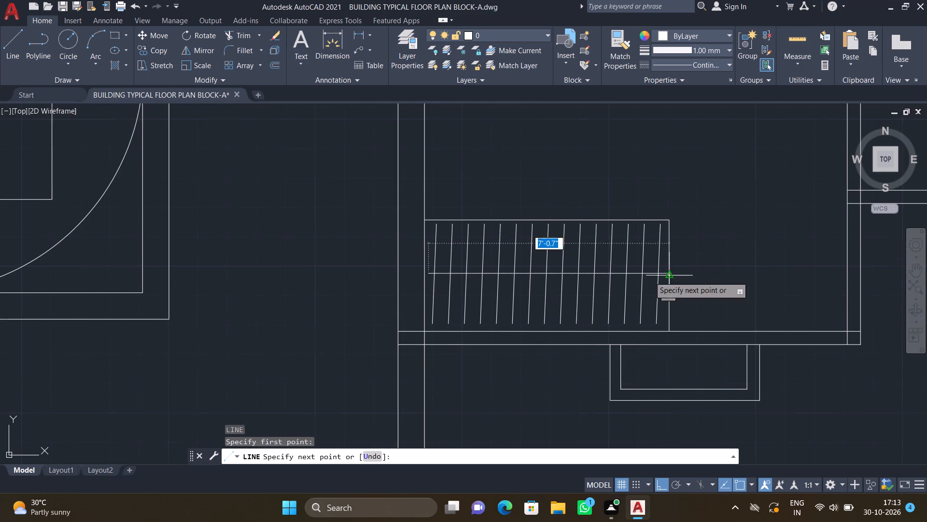
scroll(646, 276, "up", 3)
left_click(683, 261)
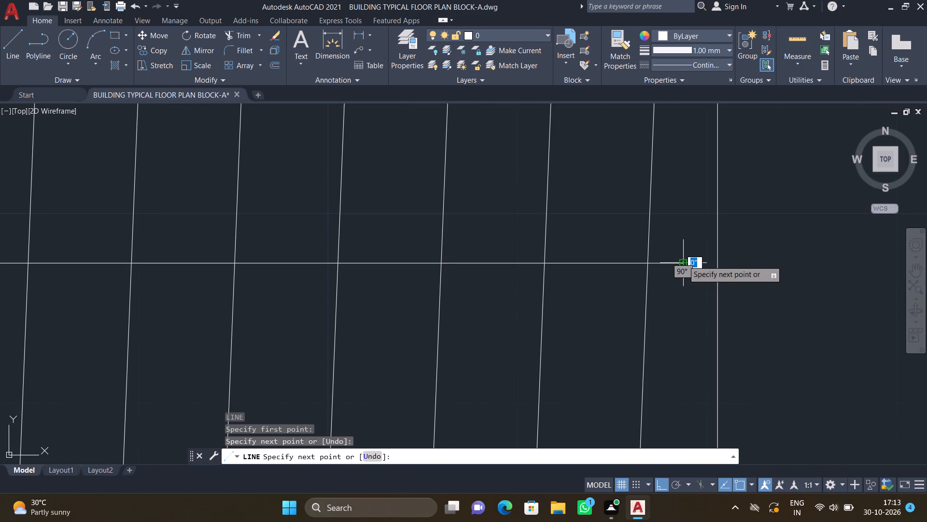
key("Return")
With ortho off, draw a slanted line about 2'-8" long just inside the left edge of the upper-right bedroom wardrobe, leaning the opposite way.
scroll(628, 278, "down", 8)
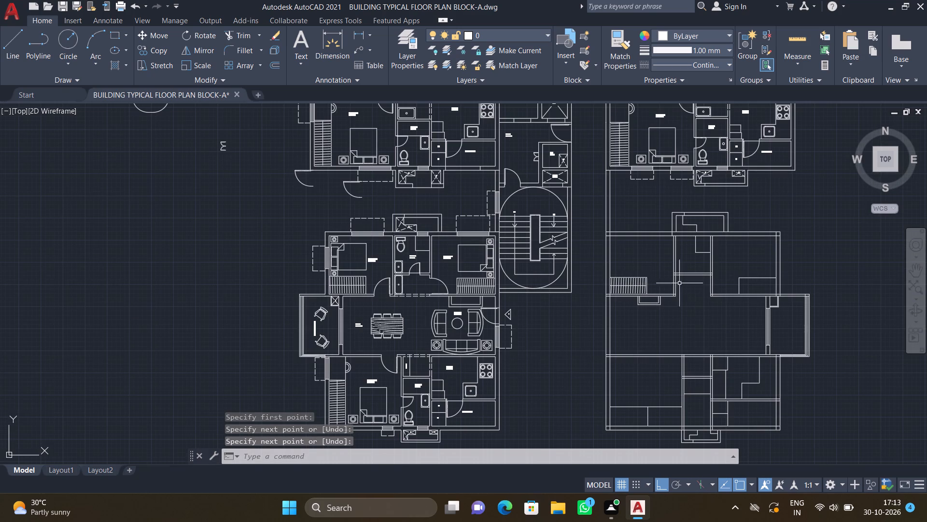
scroll(757, 290, "up", 4)
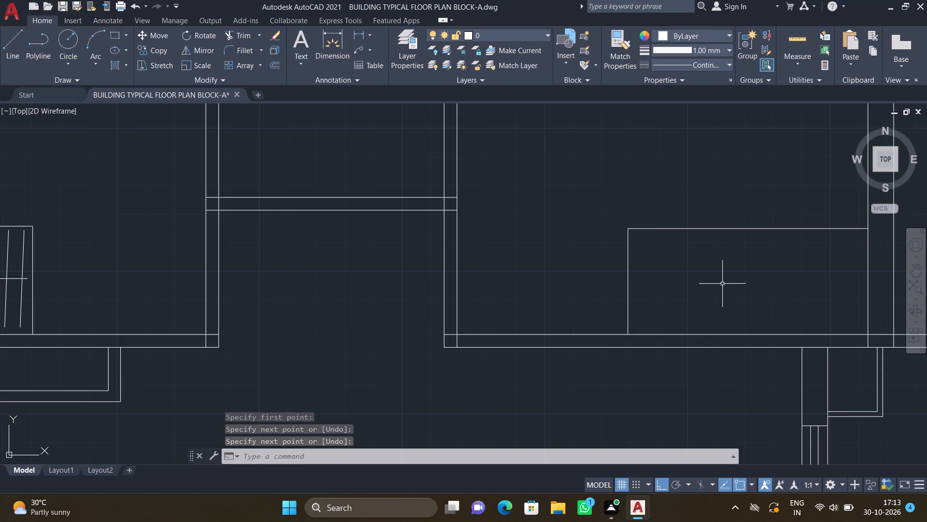
key("F8")
key("l")
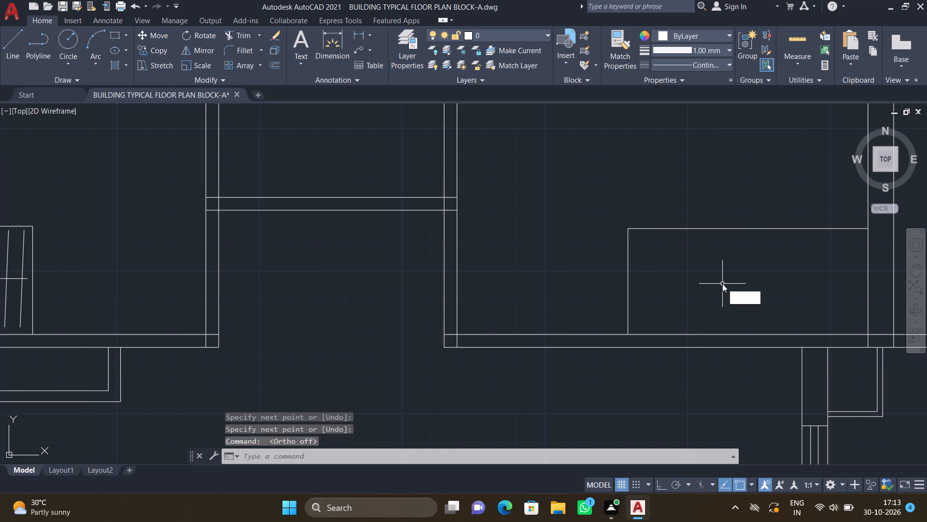
key("Return")
scroll(634, 244, "up", 2)
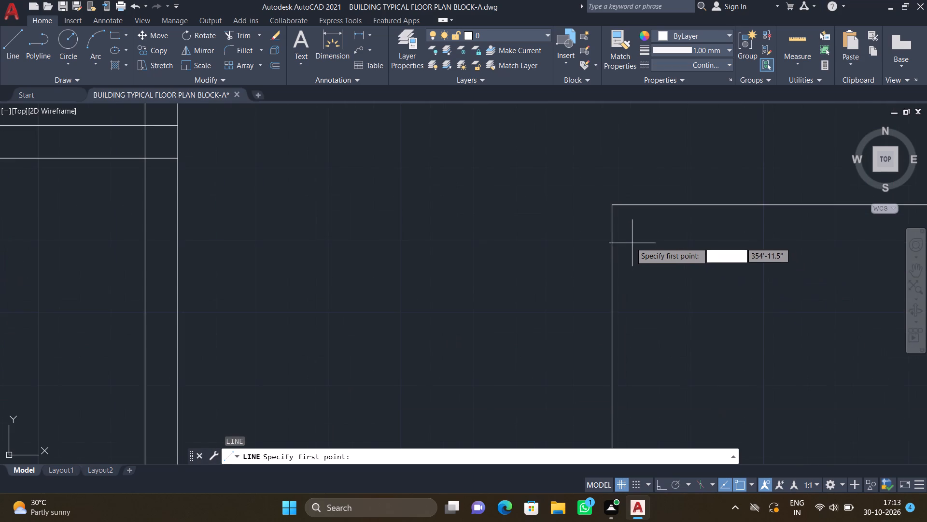
left_click(629, 222)
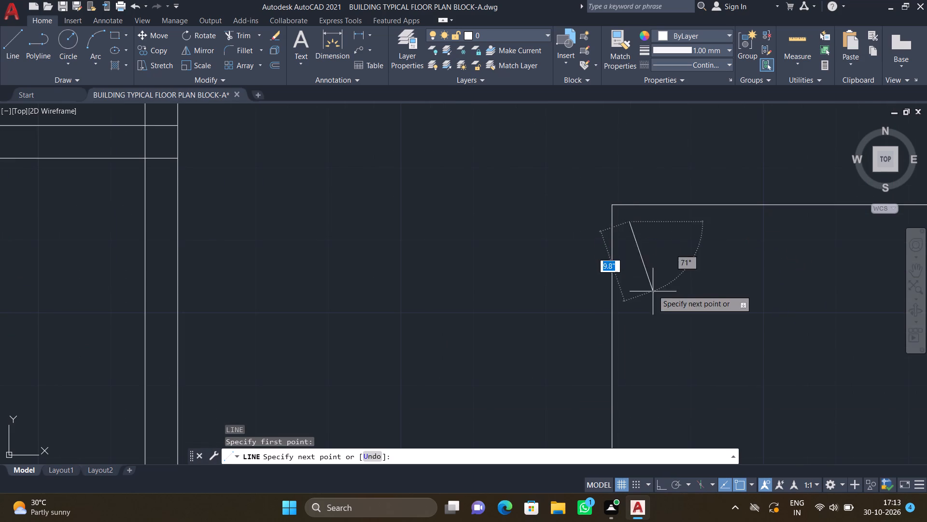
scroll(654, 307, "down", 2)
scroll(648, 359, "up", 2)
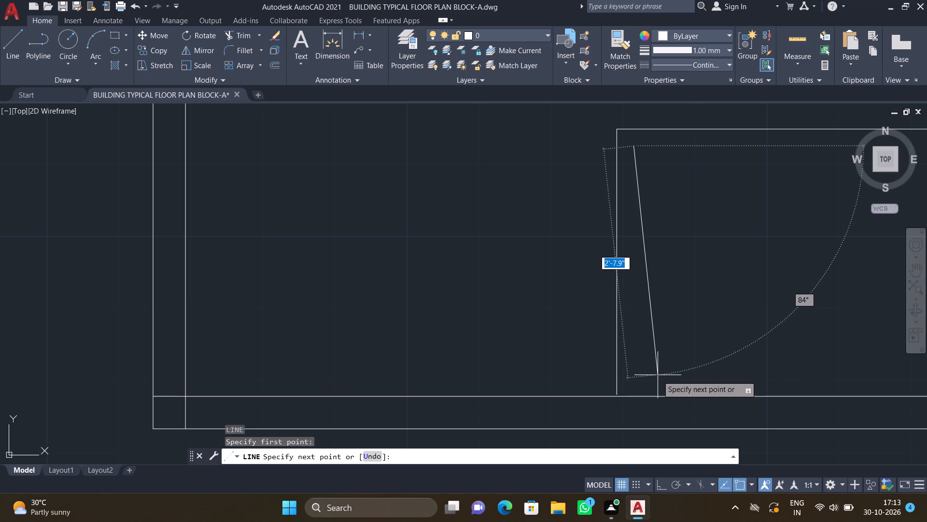
left_click(652, 377)
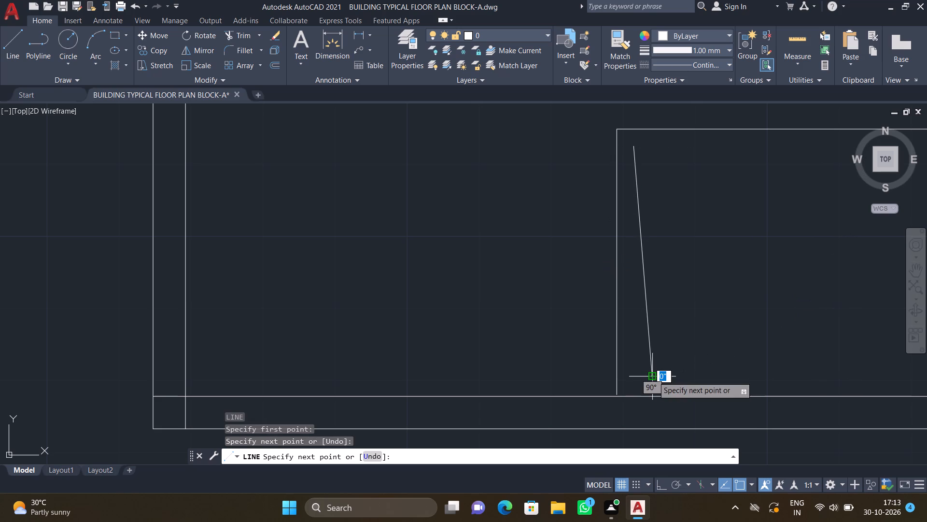
key("Return")
With ortho on, copy the slanted line across the upper-right bedroom wardrobe as a 15-item array spaced about 5.5" apart.
scroll(666, 360, "down", 3)
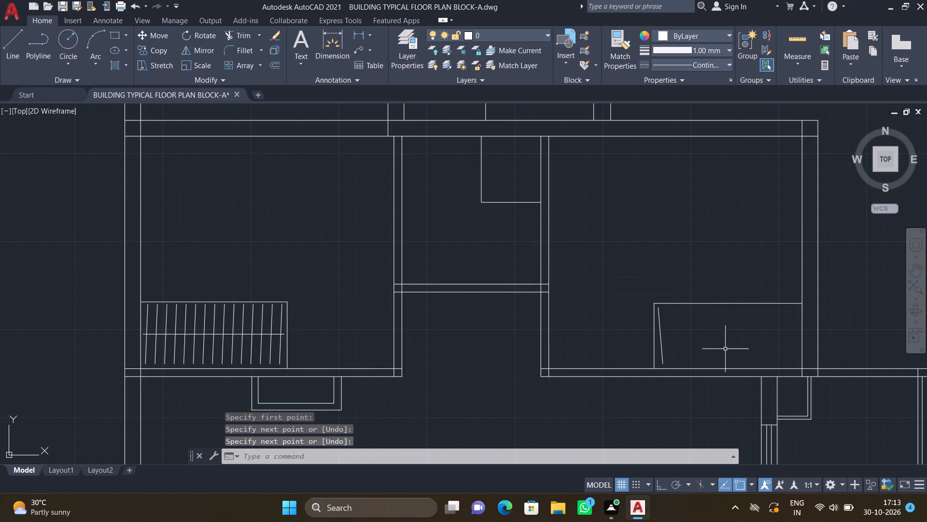
scroll(672, 345, "up", 3)
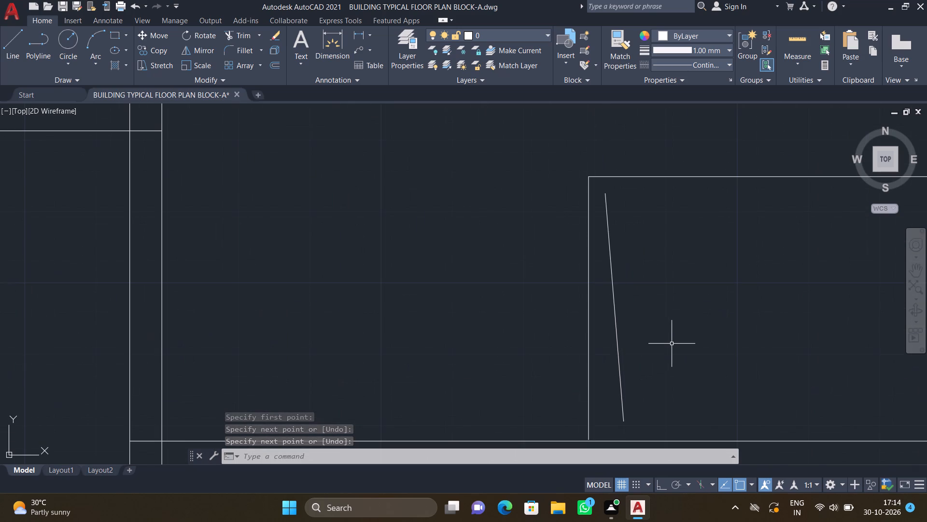
key("F8")
type("CO")
key("Return")
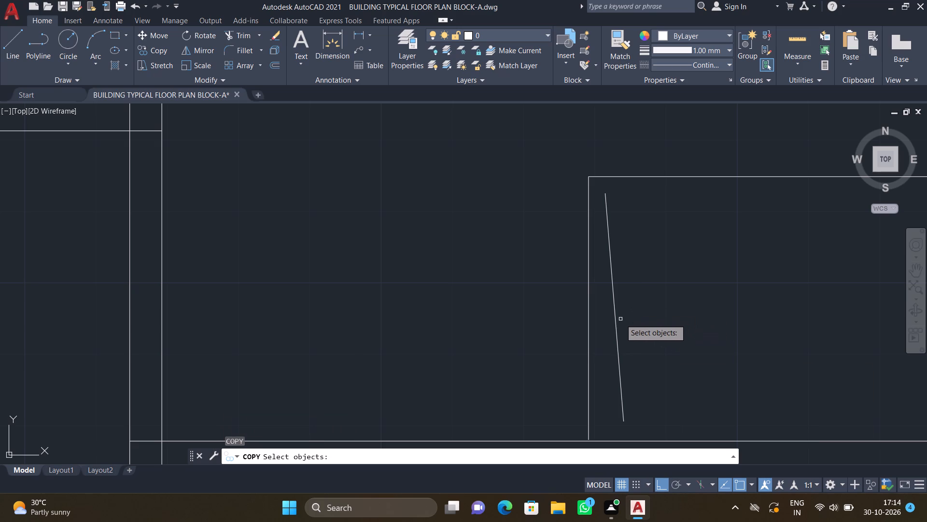
left_click(614, 312)
key("Return")
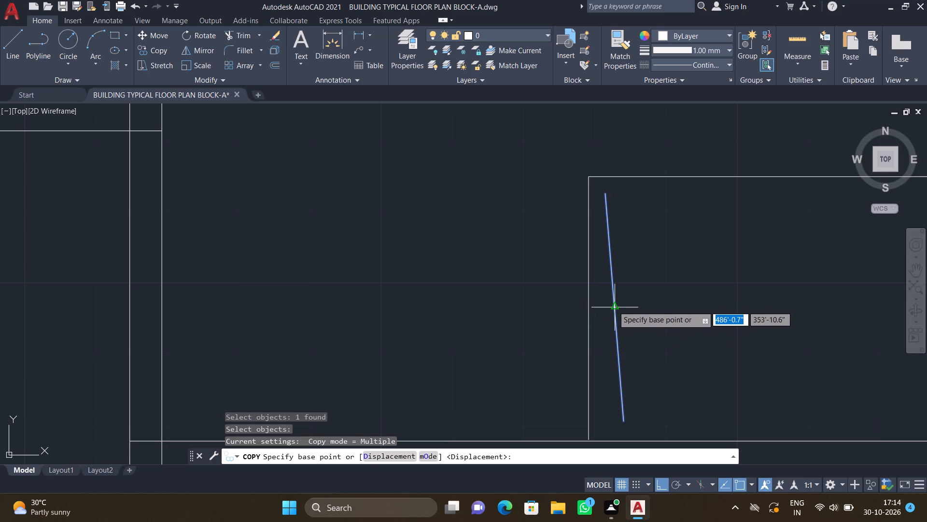
left_click(613, 306)
scroll(637, 313, "down", 2)
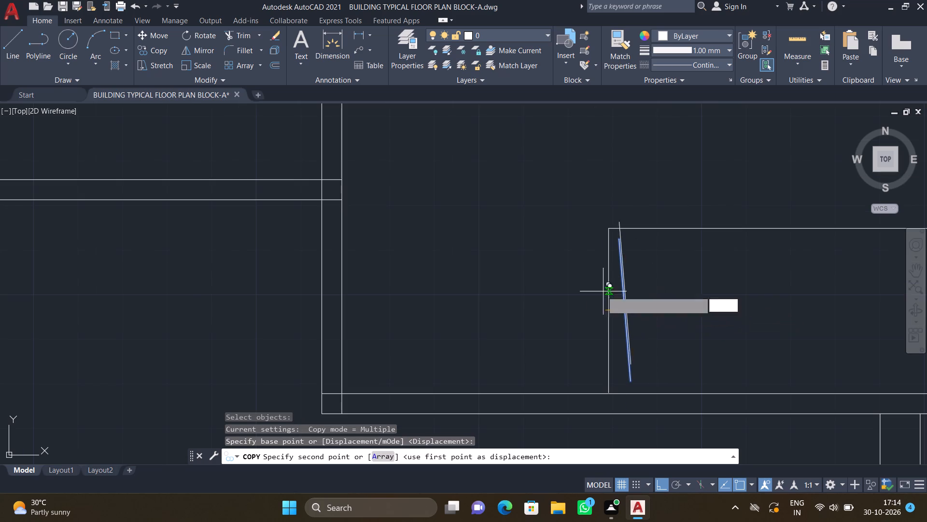
middle_click(590, 289)
scroll(597, 290, "down", 1)
key("a")
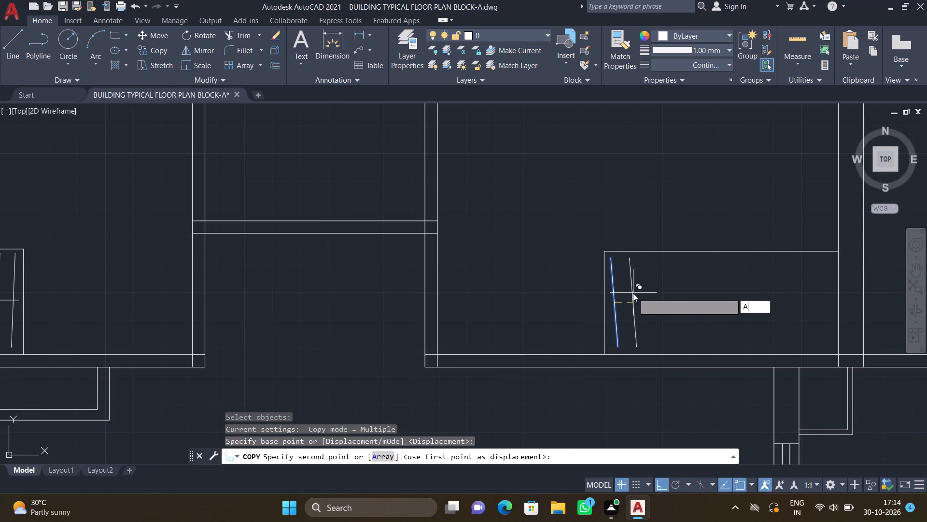
key("Return")
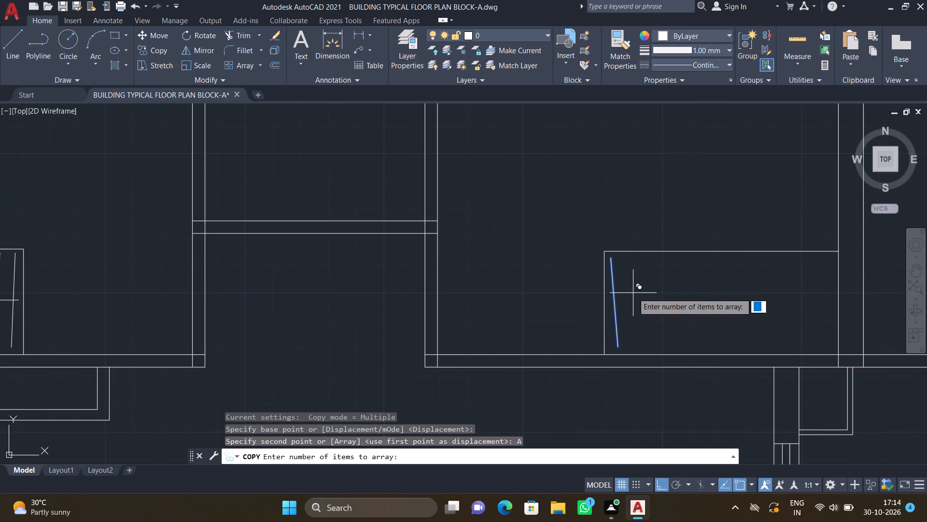
key("1")
key("5")
key("Return")
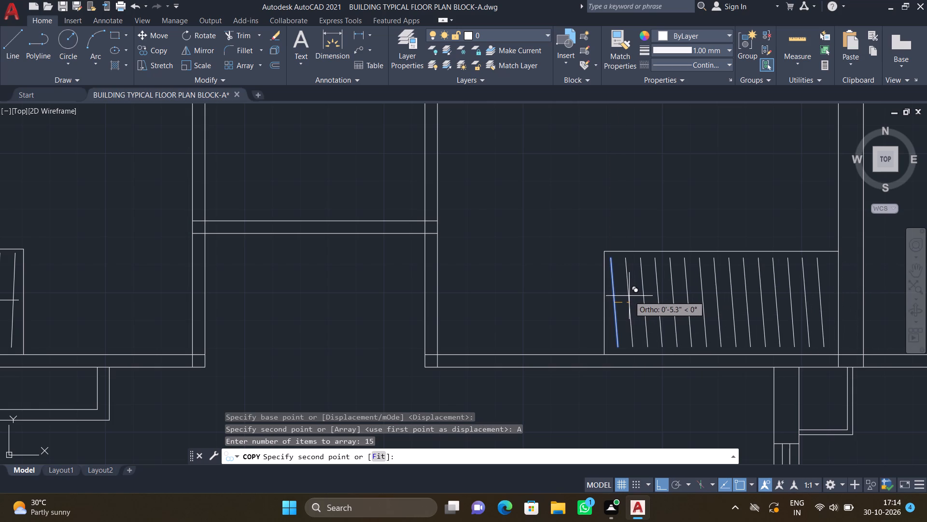
left_click(630, 295)
key("Return")
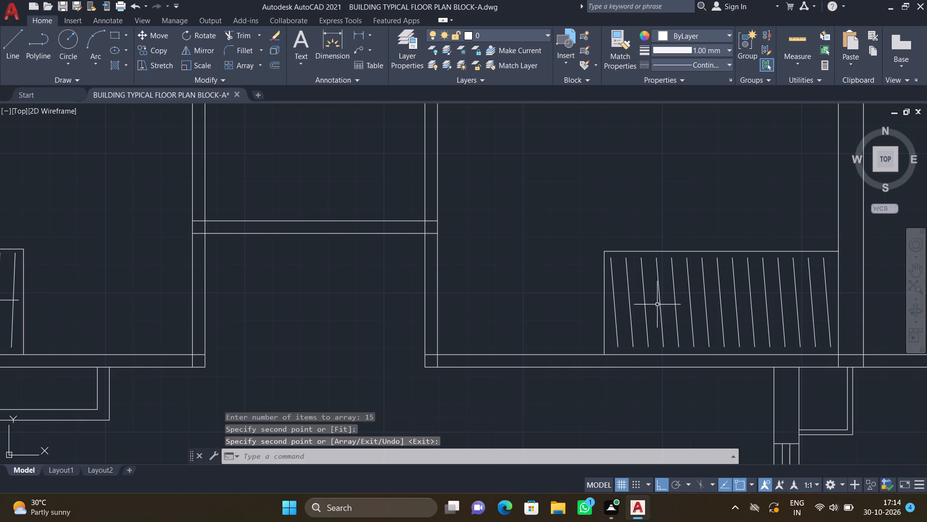
Draw a horizontal line through the middle of the upper-right wardrobe's slanted lines, starting and ending just inside its sides.
scroll(660, 306, "down", 2)
scroll(688, 317, "up", 3)
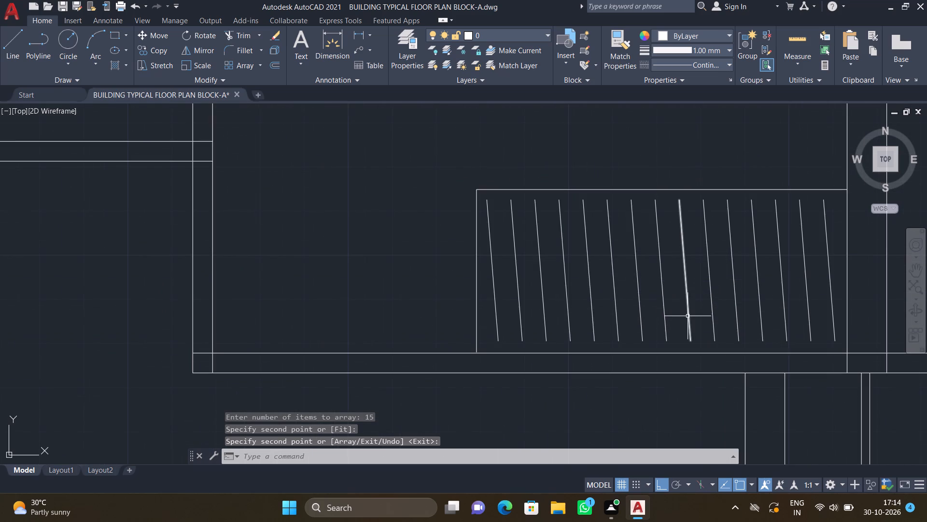
key("l")
key("Return")
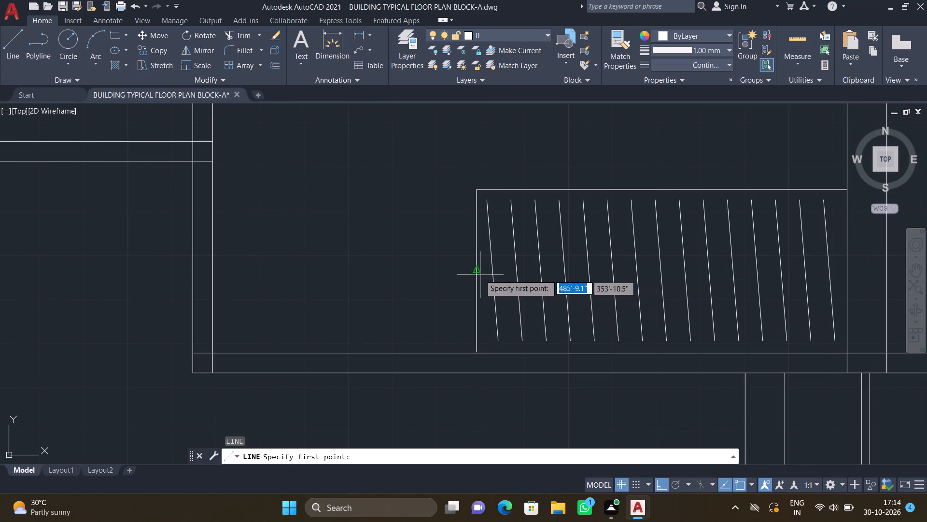
scroll(489, 269, "up", 1)
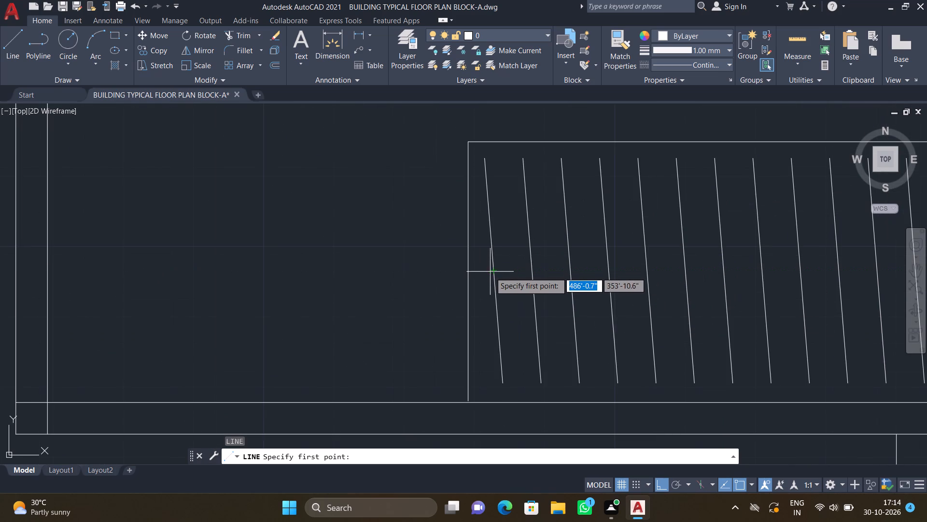
scroll(478, 274, "up", 1)
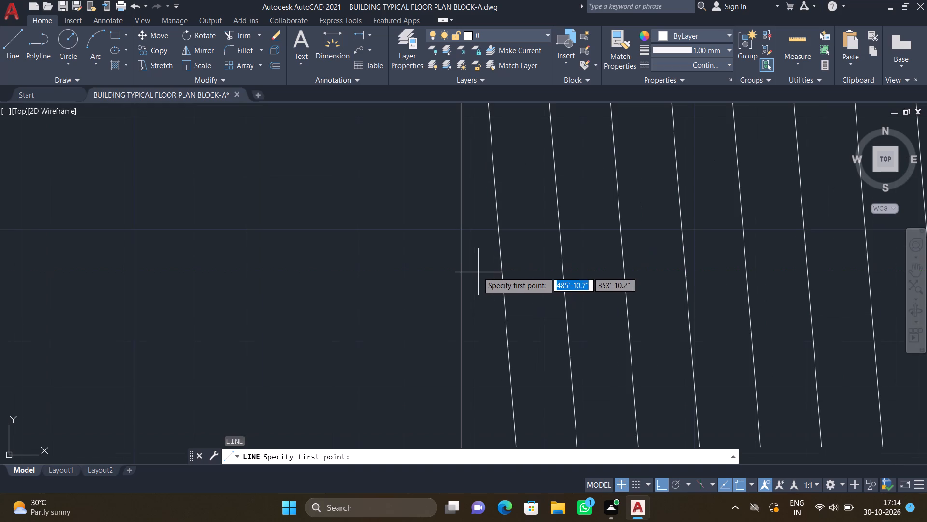
left_click(478, 270)
scroll(574, 267, "down", 3)
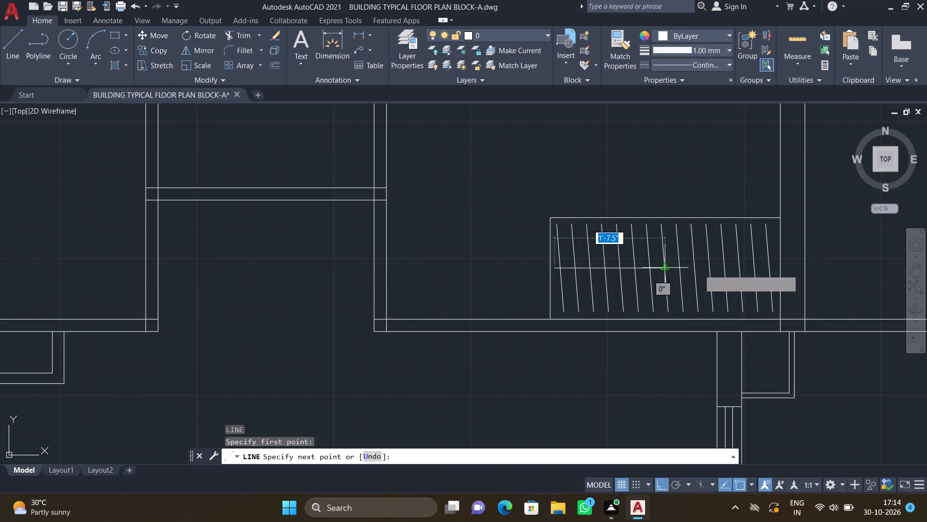
scroll(909, 434, "up", 2)
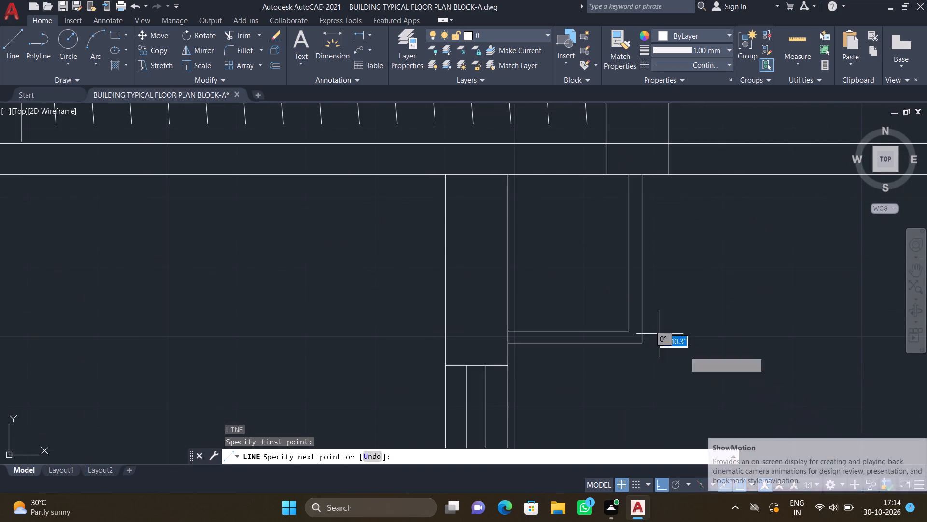
scroll(638, 308, "down", 3)
scroll(627, 230, "up", 5)
left_click(618, 234)
key("Return")
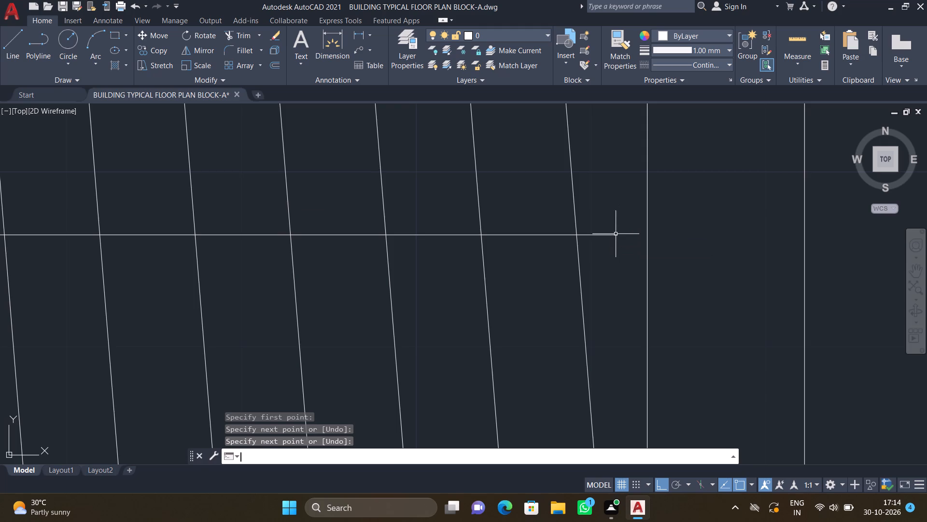
With ortho off, draw a slanted line about 3' long just inside the left edge of the flat's lower-left bedroom wardrobe, its top leaning right.
scroll(601, 242, "down", 5)
scroll(525, 255, "down", 4)
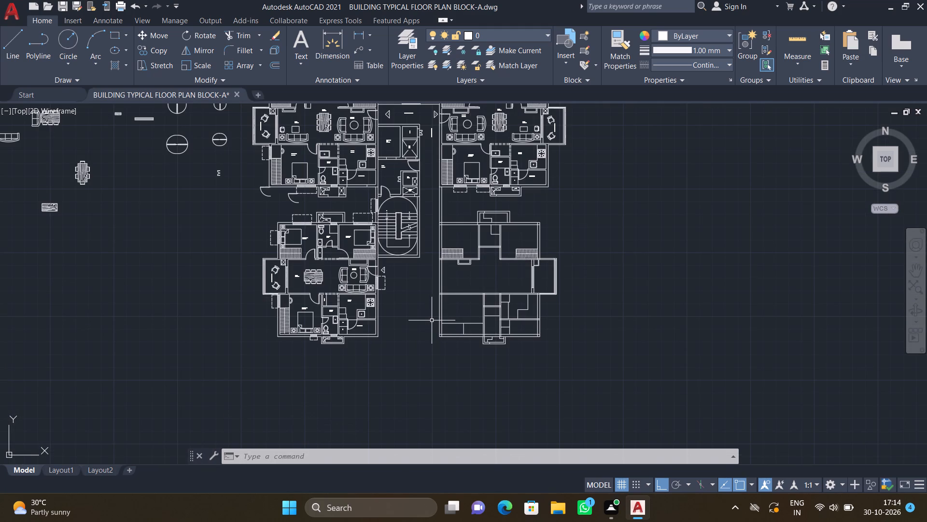
key("l")
key("Return")
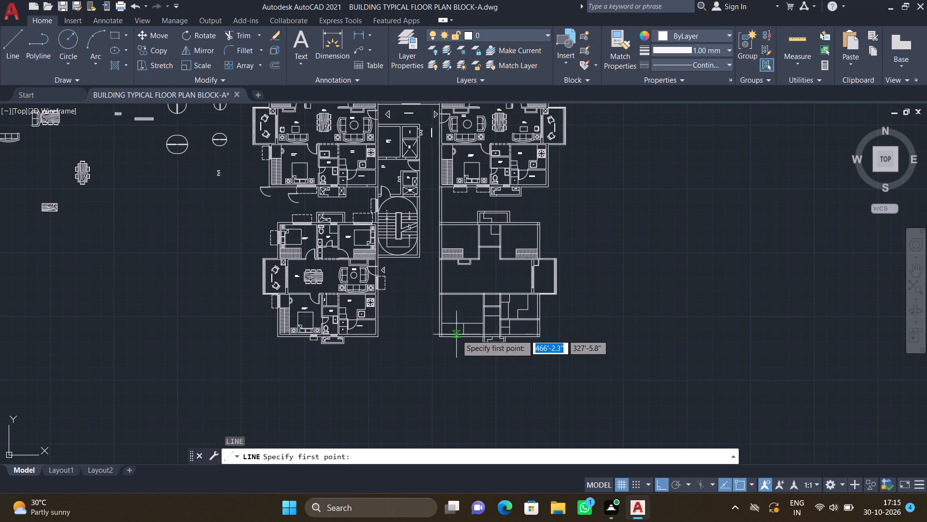
scroll(453, 339, "up", 2)
scroll(408, 323, "up", 2)
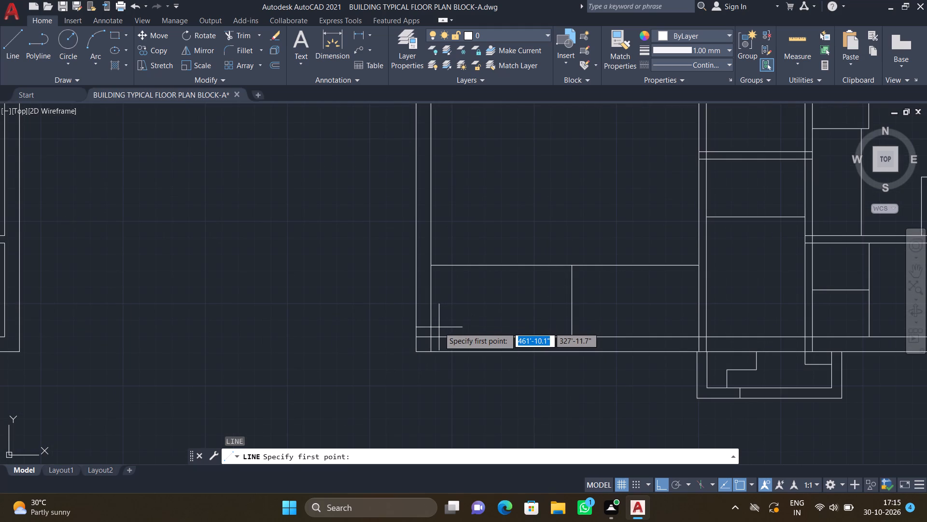
key("F8")
scroll(440, 323, "up", 2)
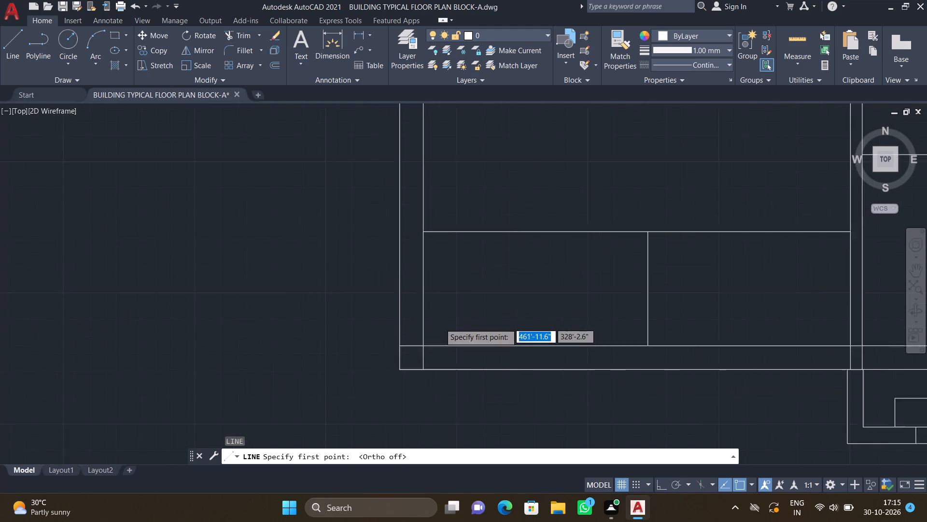
left_click(425, 345)
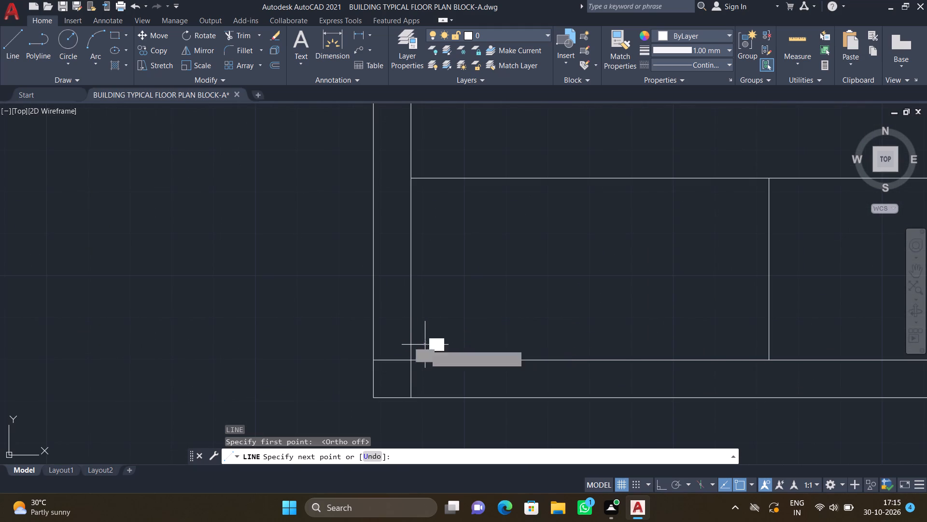
scroll(430, 194, "up", 1)
left_click(436, 193)
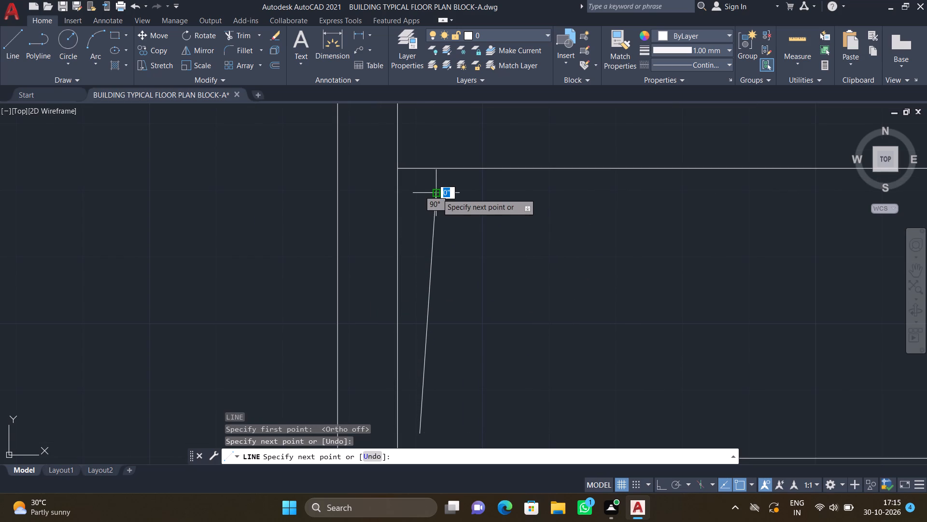
key("Return")
With ortho on, copy the slanted line across the lower-left bedroom wardrobe as a 14-item array spaced about 5.8" apart.
scroll(457, 221, "down", 2)
key("c")
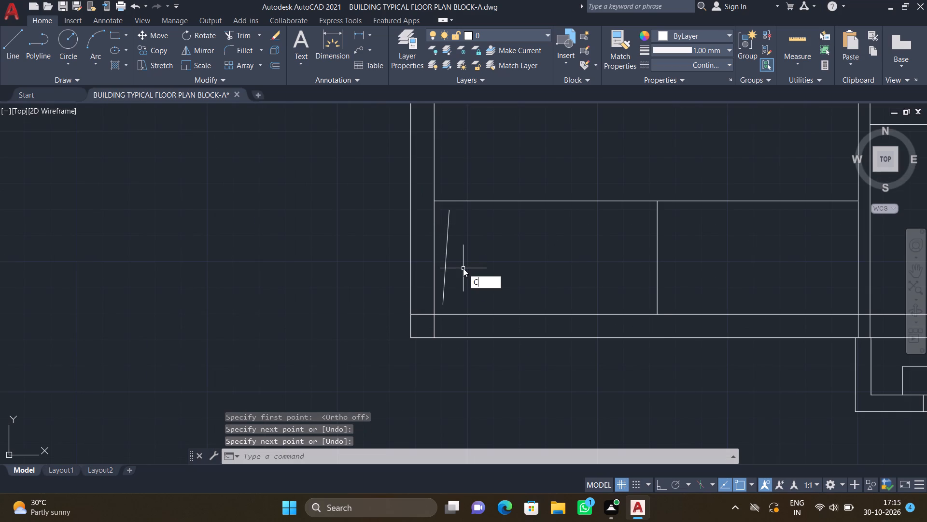
key("o")
key("Return")
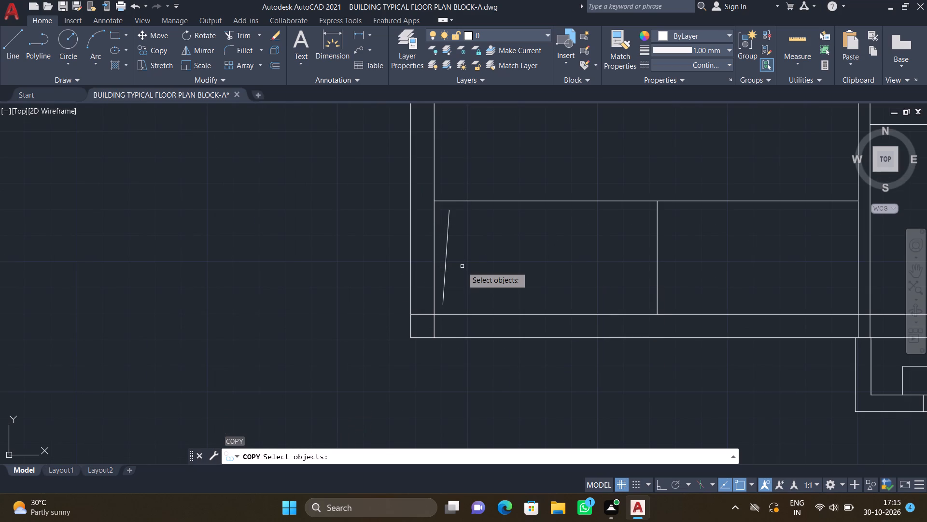
key("F8")
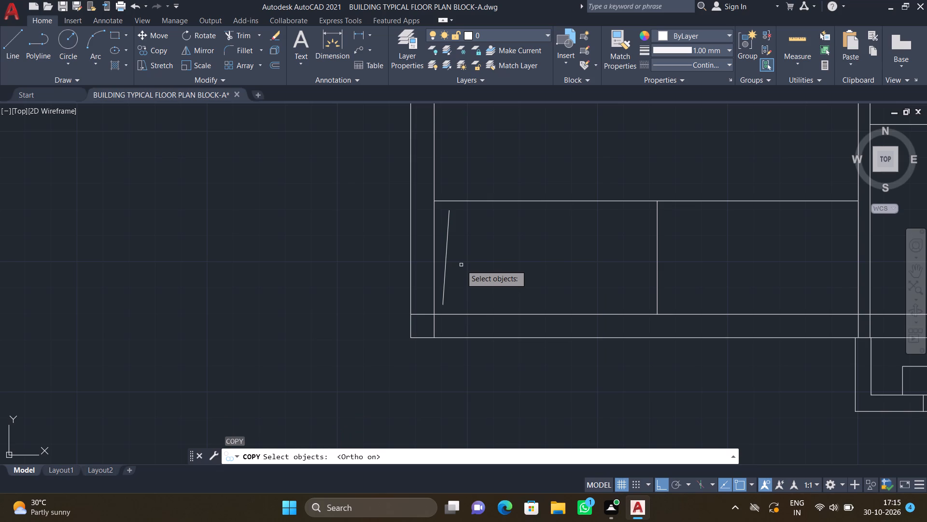
left_click(448, 248)
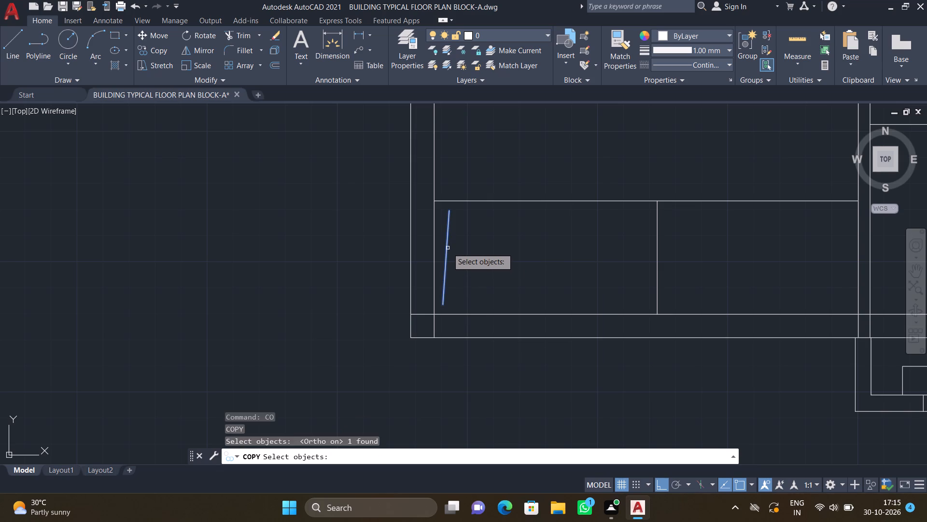
key("Return")
left_click(447, 253)
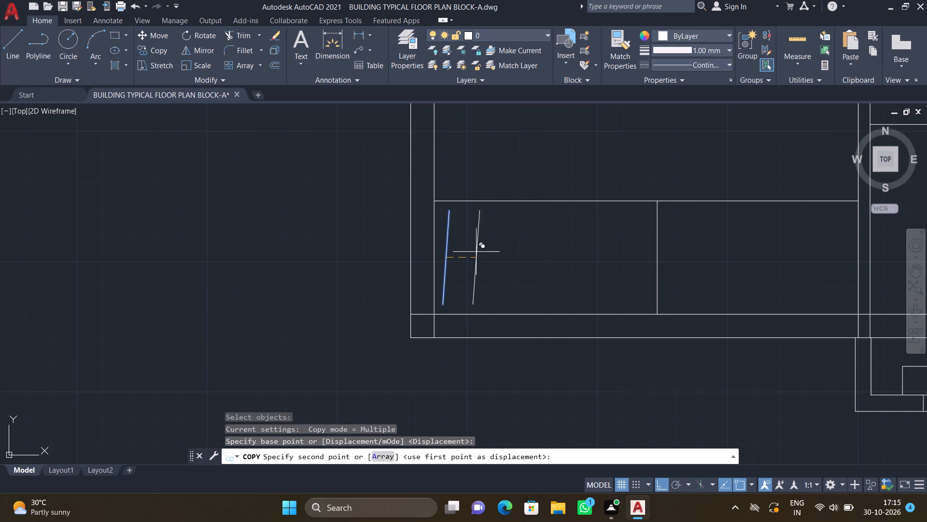
key("a")
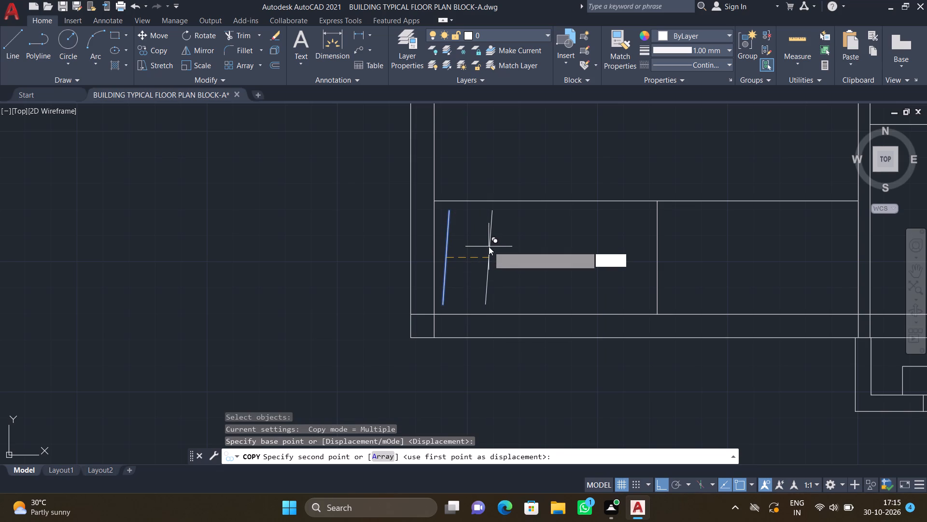
key("Return")
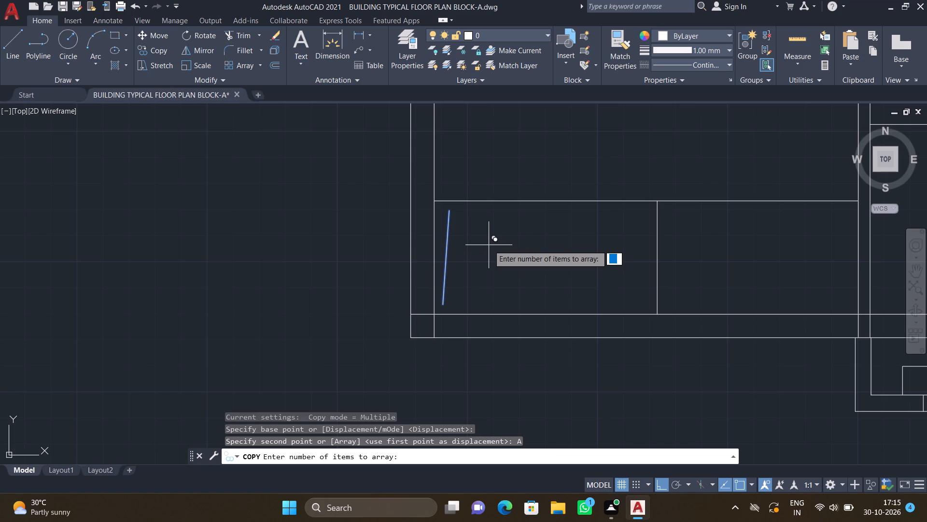
type("14")
key("Return")
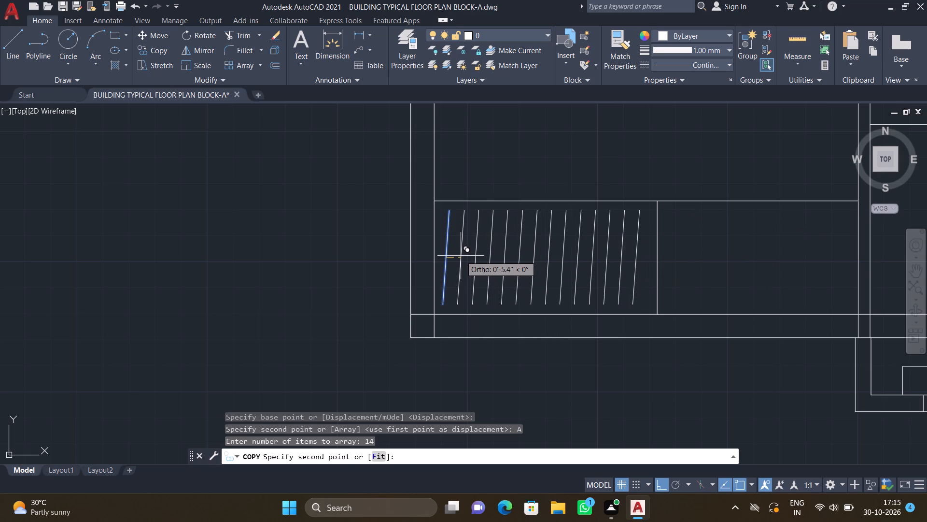
left_click(461, 256)
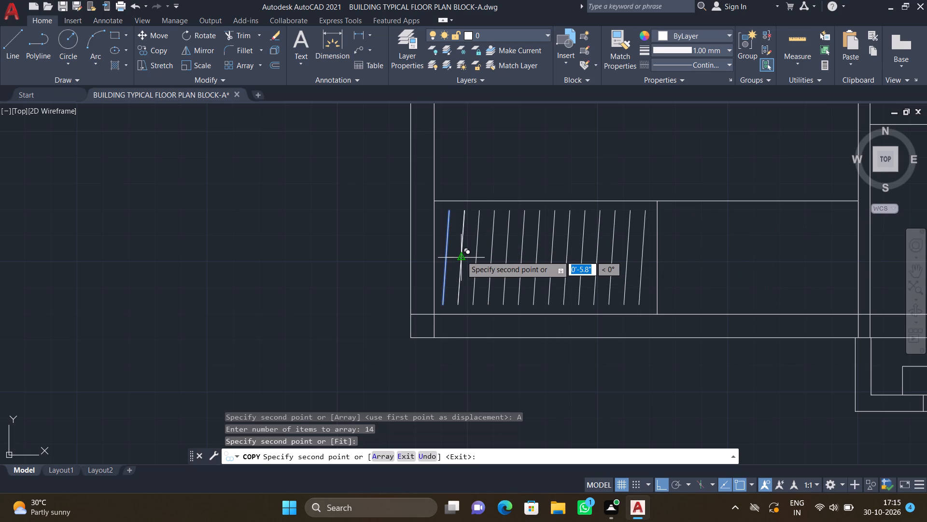
key("Return")
Draw a horizontal line about 6'-9" long through the middle of the lower-left wardrobe's slanted lines, ending just inside its sides.
key("l")
key("Return")
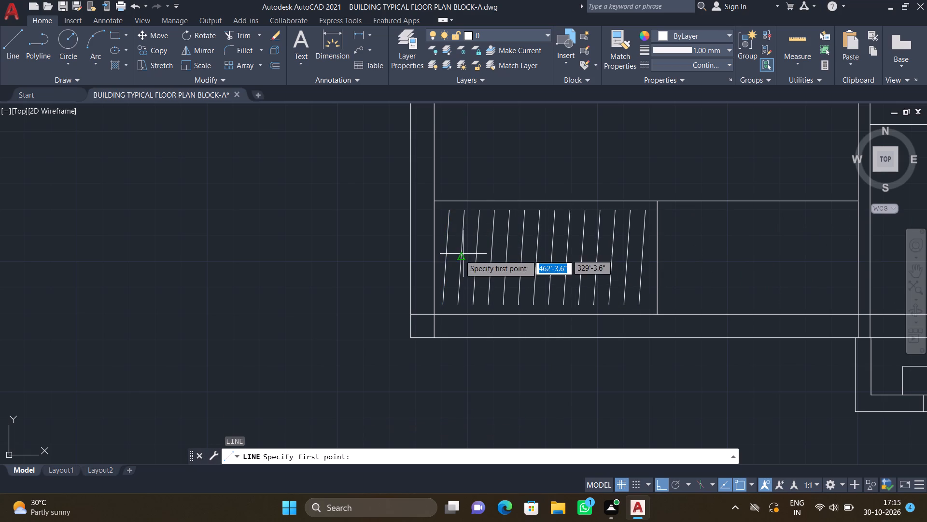
scroll(454, 258, "up", 1)
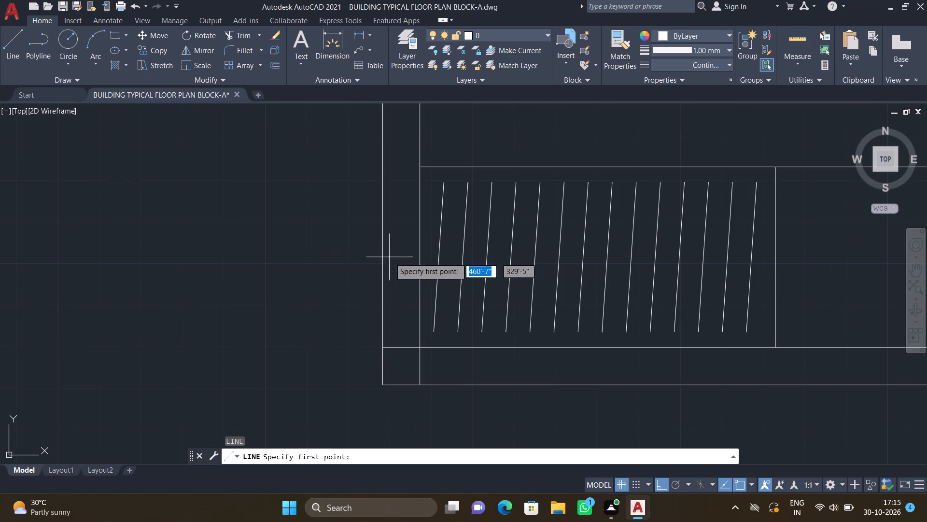
scroll(435, 257, "up", 1)
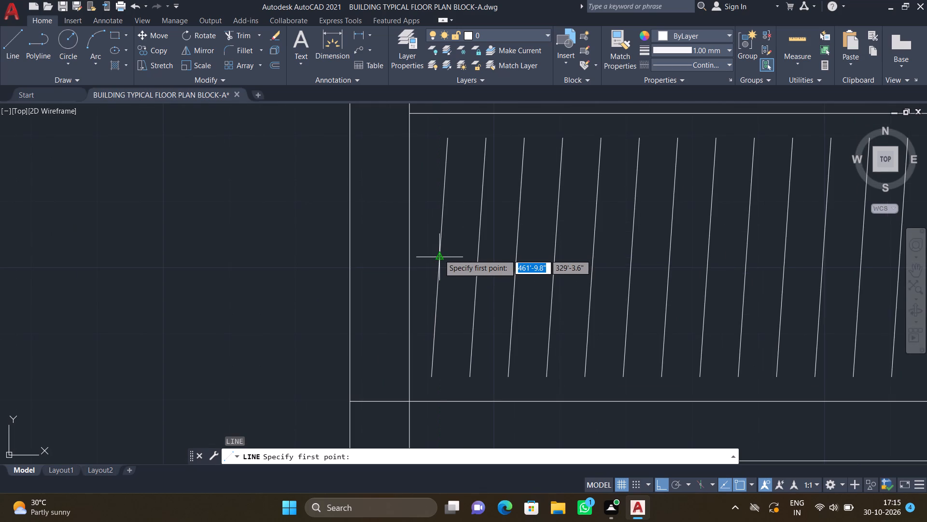
scroll(418, 256, "up", 1)
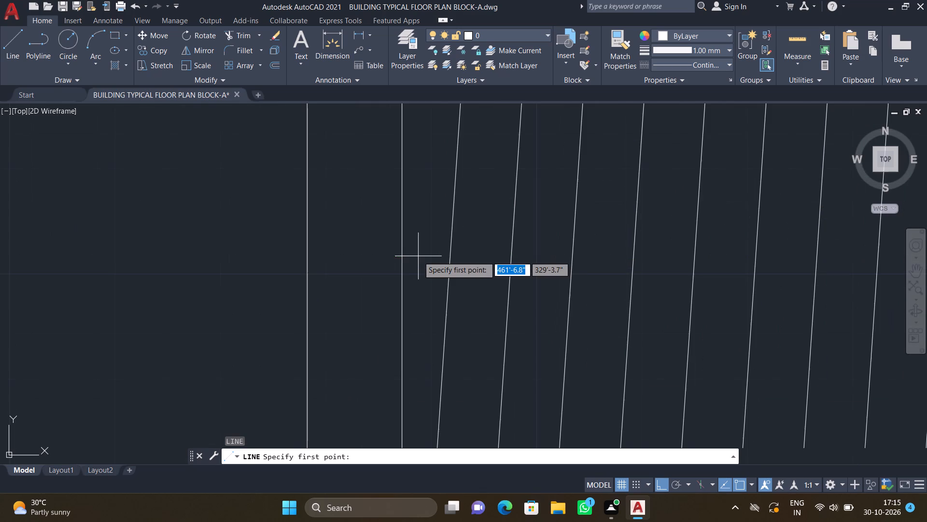
left_click(417, 257)
scroll(585, 245, "down", 3)
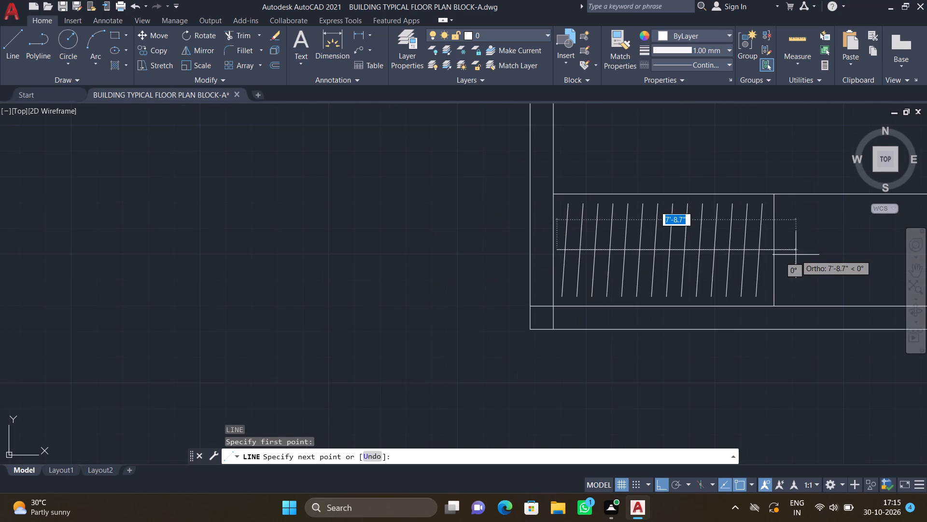
scroll(782, 255, "up", 2)
scroll(741, 241, "up", 1)
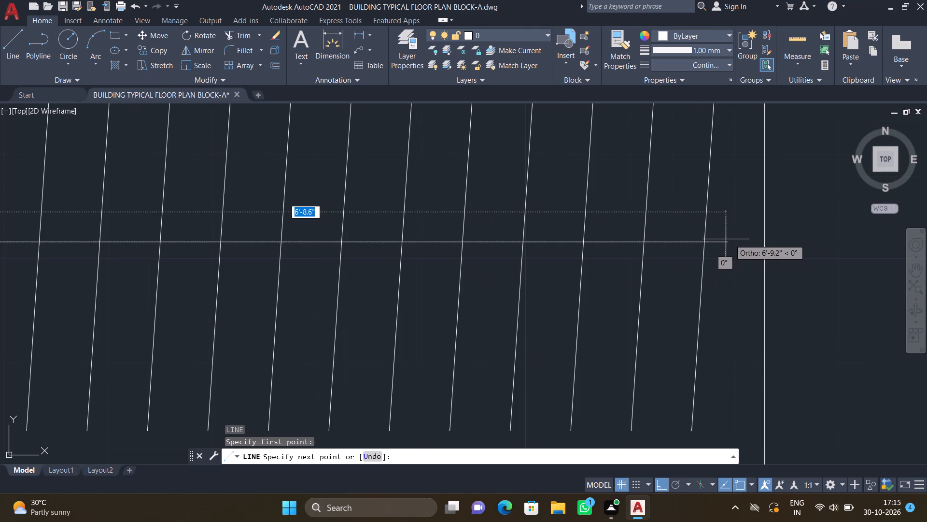
left_click(730, 239)
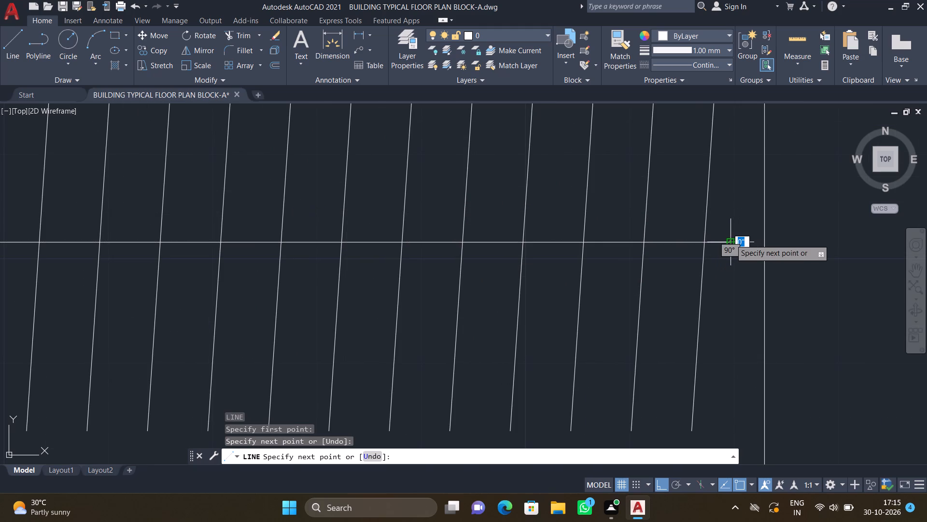
key("Return")
With ortho off, copy the lower of the two long horizontal window symbols beside the plans into the upper-left bedroom's top wall.
scroll(673, 257, "down", 7)
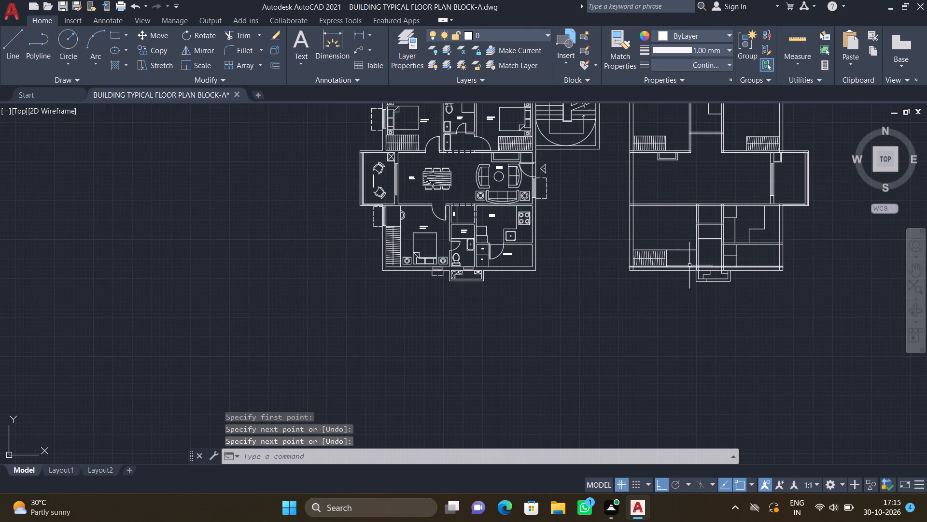
scroll(692, 220, "down", 2)
scroll(698, 180, "up", 2)
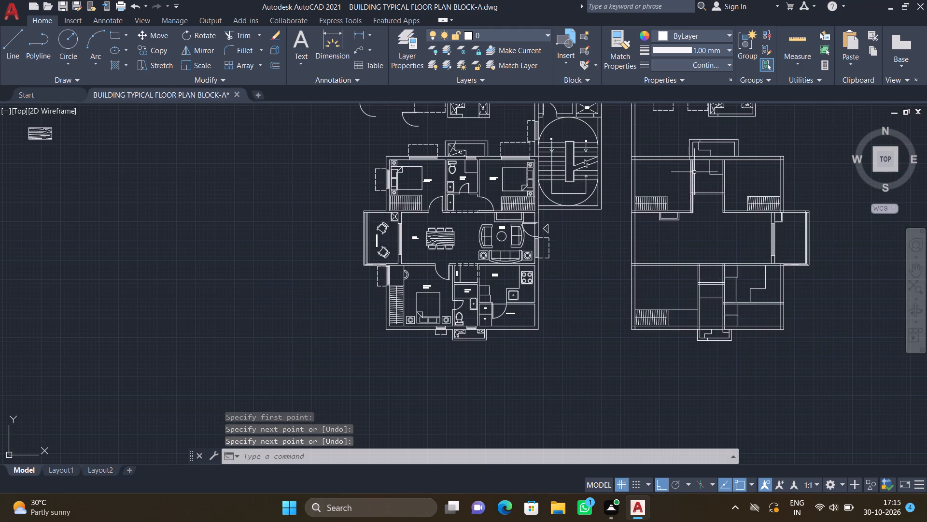
scroll(310, 177, "down", 3)
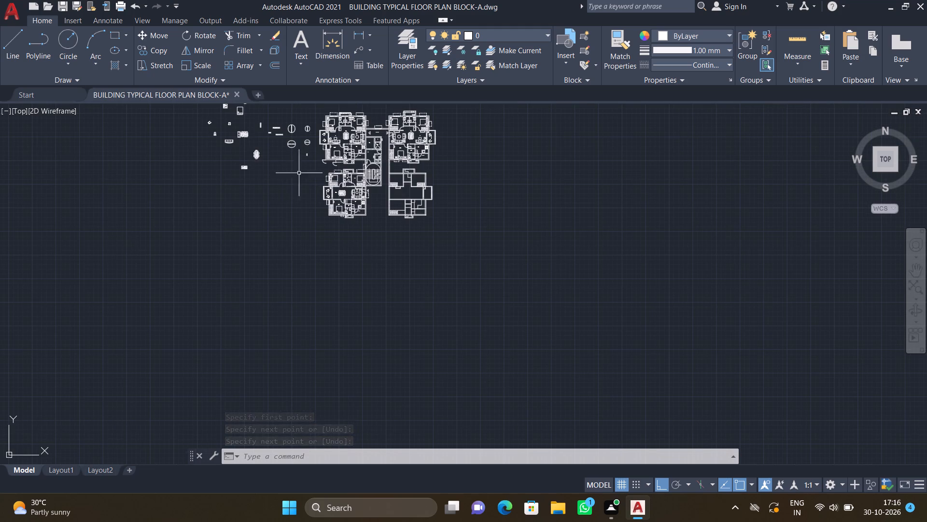
scroll(281, 110, "up", 3)
scroll(274, 188, "up", 3)
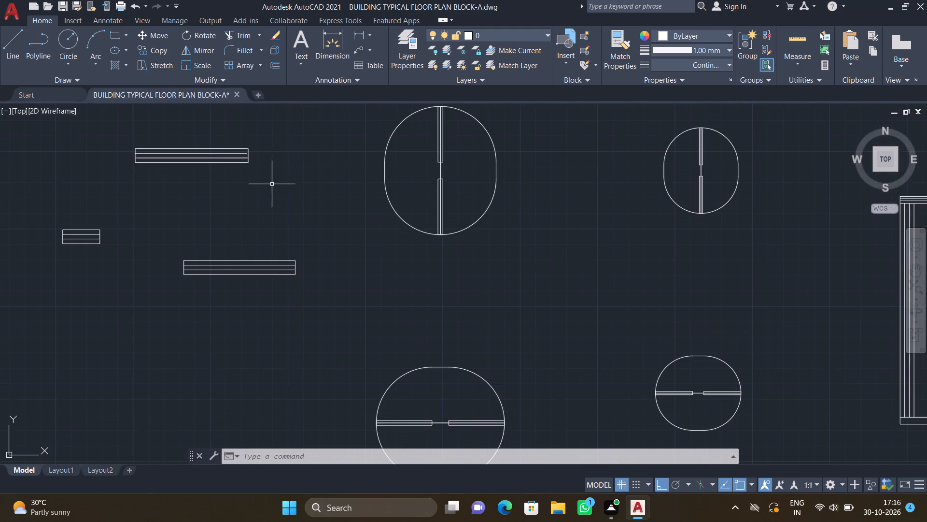
scroll(287, 280, "up", 1)
key("c")
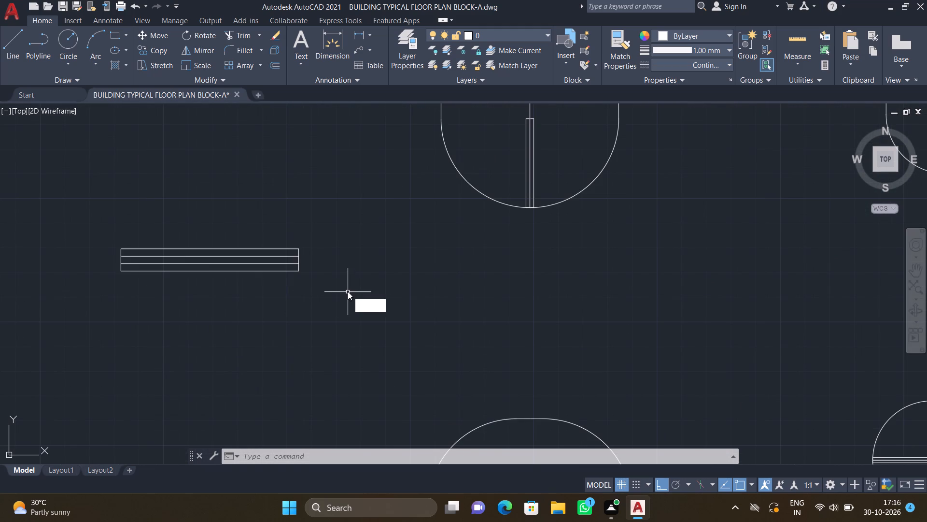
key("o")
key("Return")
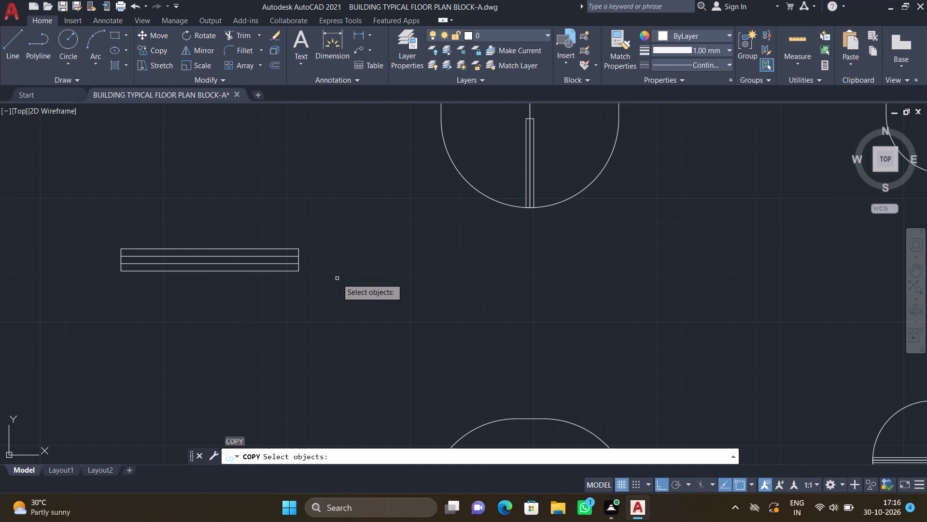
left_click(308, 289)
left_click(98, 223)
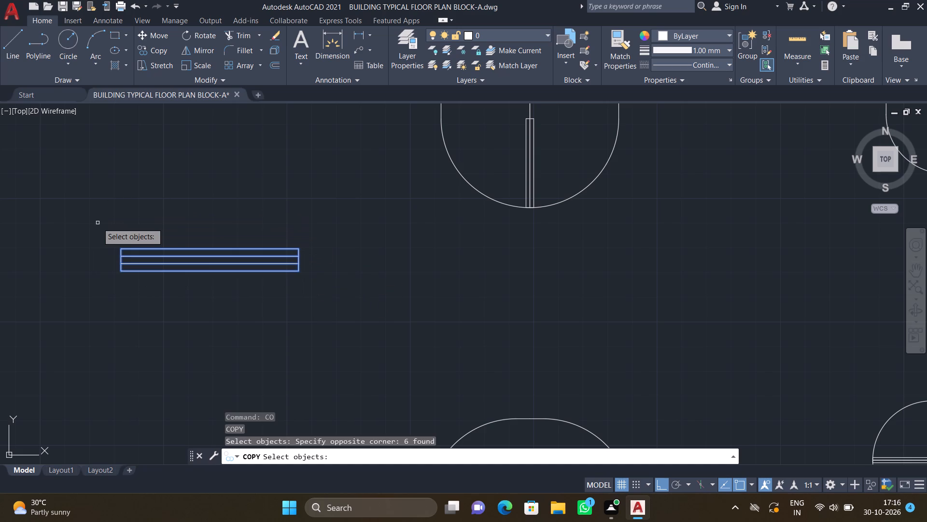
key("Return")
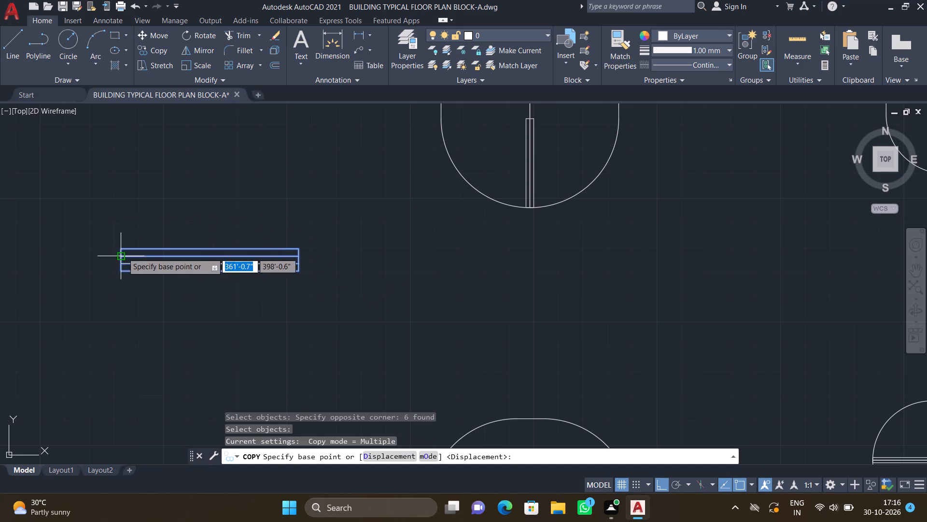
scroll(123, 253, "up", 2)
left_click(116, 240)
scroll(232, 272, "down", 3)
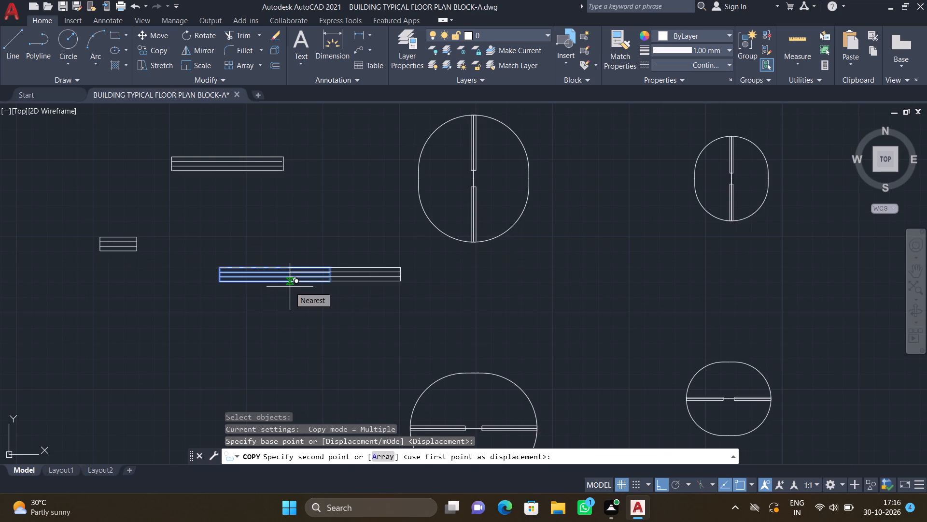
key("F8")
scroll(294, 286, "down", 3)
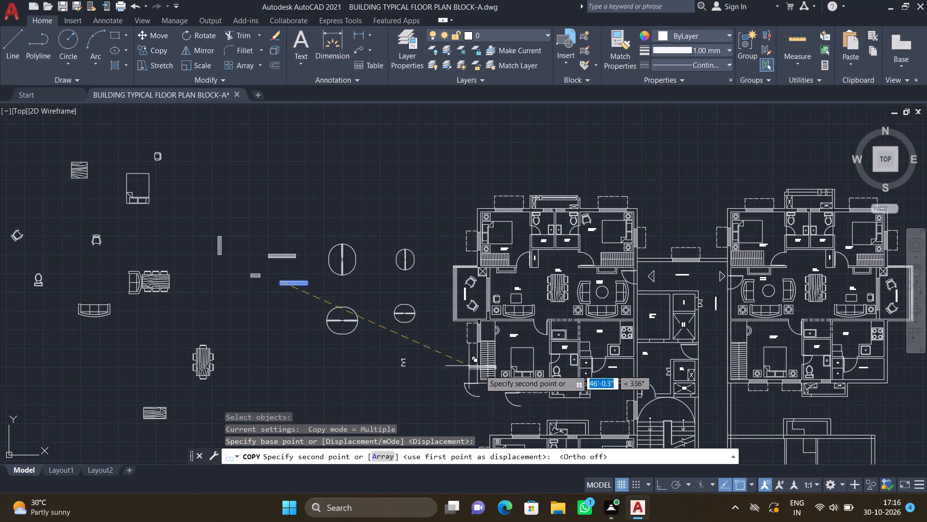
middle_click_drag(443, 346, 355, 251)
scroll(354, 250, "down", 2)
scroll(467, 300, "up", 2)
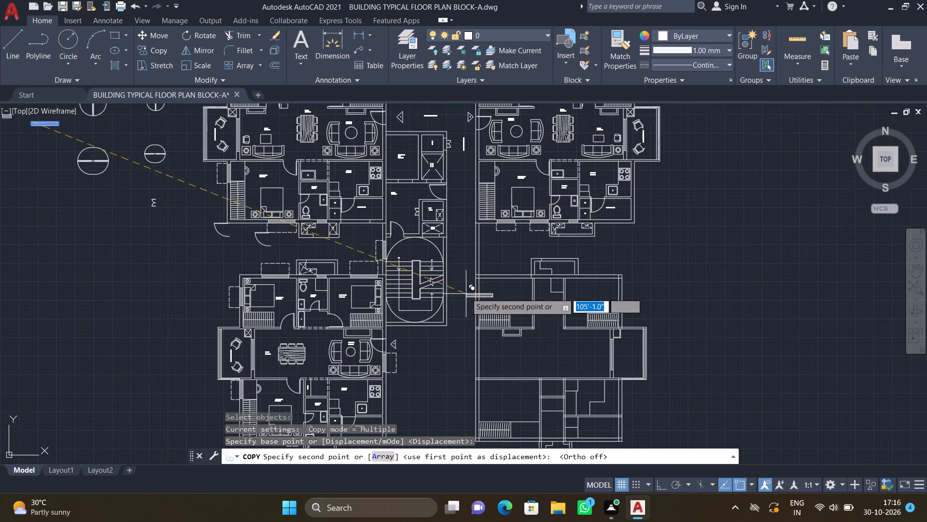
scroll(506, 280, "up", 4)
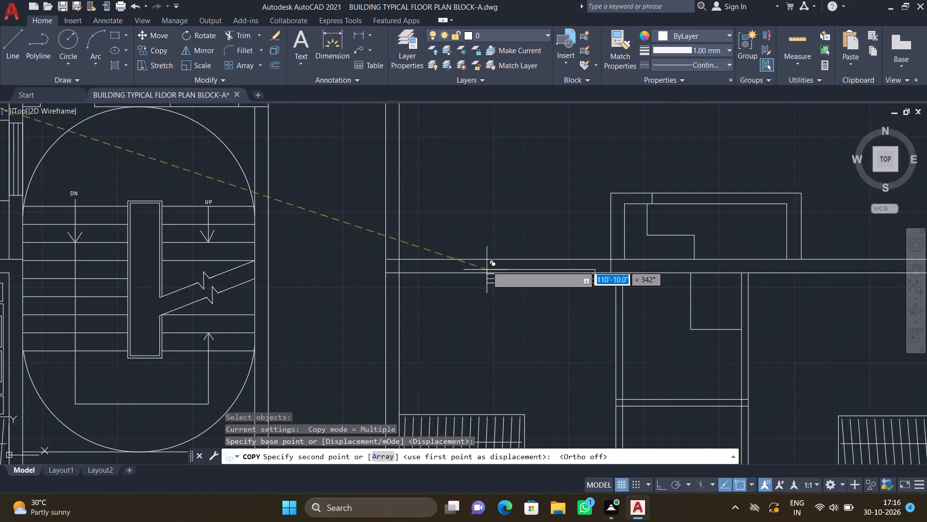
scroll(487, 266, "up", 1)
scroll(428, 255, "up", 2)
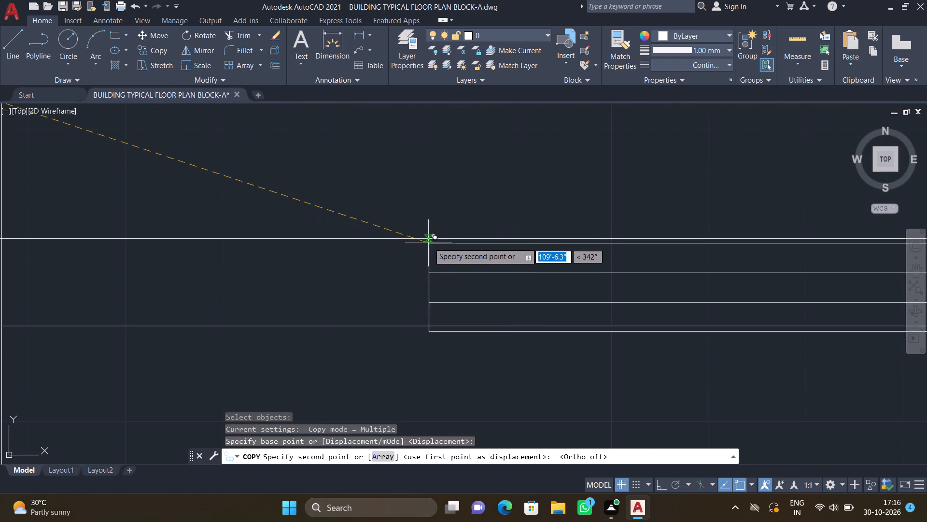
left_click(428, 238)
Place another copy of the long window in the top wall of the flat's upper-right bedroom, flush with the wall's outer line.
scroll(489, 261, "down", 3)
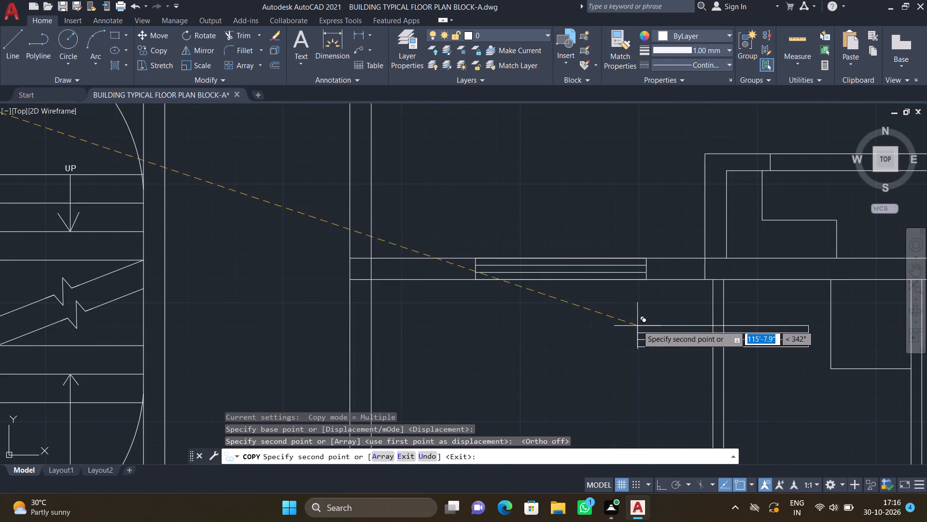
scroll(578, 300, "down", 3)
middle_click_drag(538, 285, 444, 260)
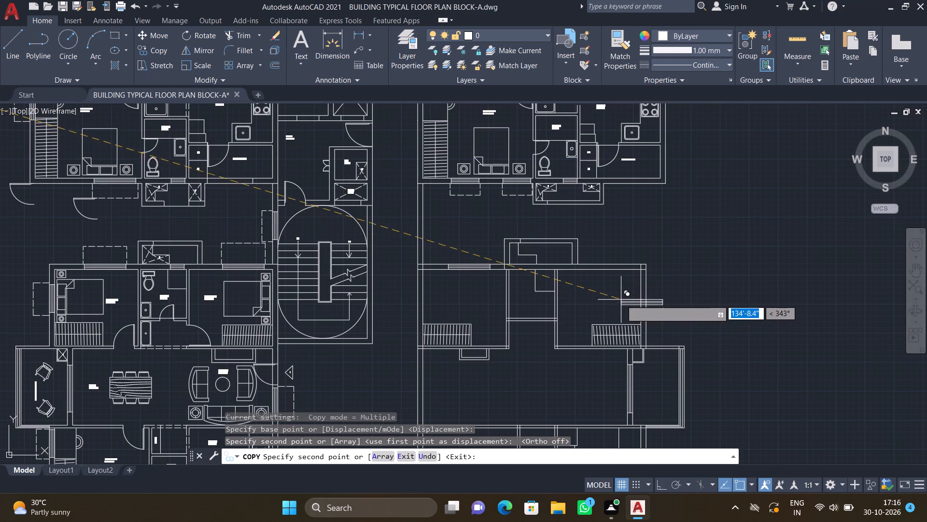
scroll(621, 300, "up", 2)
scroll(537, 216, "up", 2)
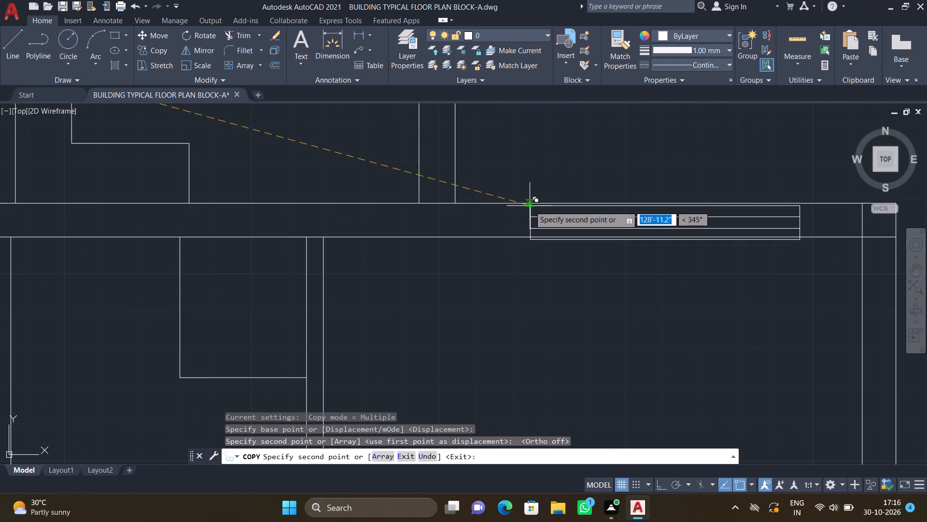
scroll(535, 208, "up", 2)
left_click(536, 198)
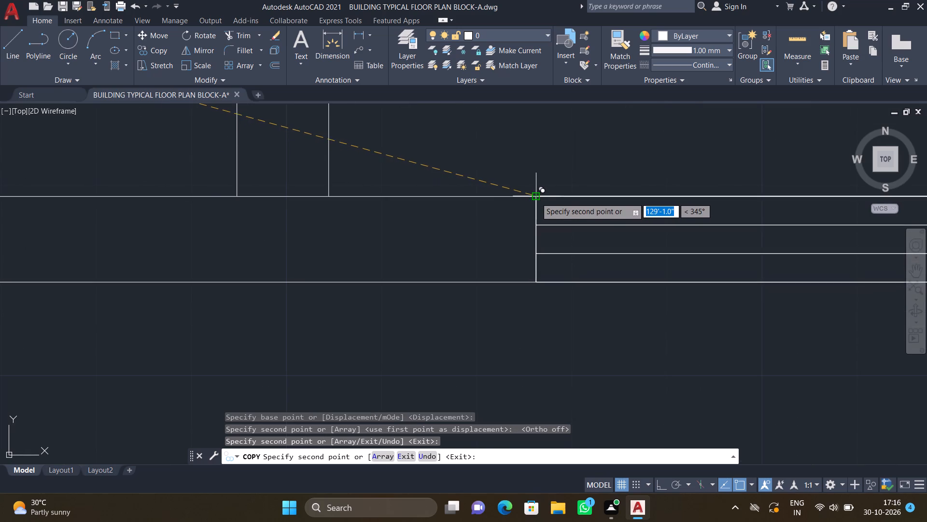
Place a third copy of the long window in the lower-left bedroom's bottom wall, just right of the wardrobe, and finish copying.
scroll(504, 241, "down", 3)
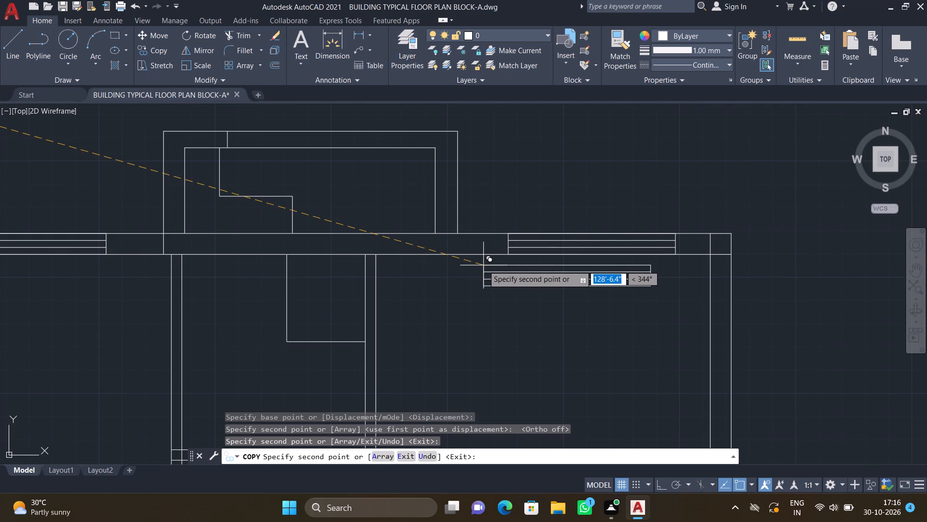
scroll(481, 266, "down", 4)
middle_click_drag(440, 310, 445, 250)
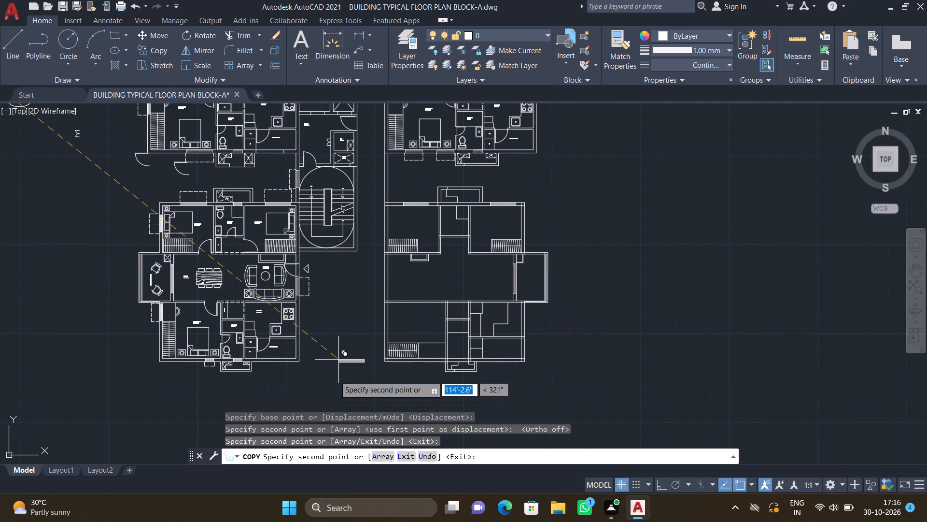
scroll(401, 374, "up", 1)
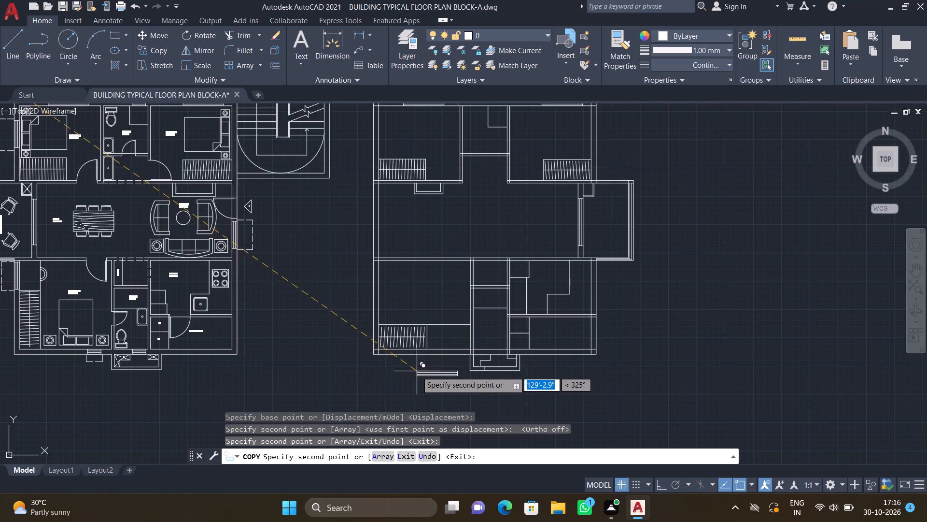
scroll(418, 371, "up", 3)
scroll(448, 297, "up", 2)
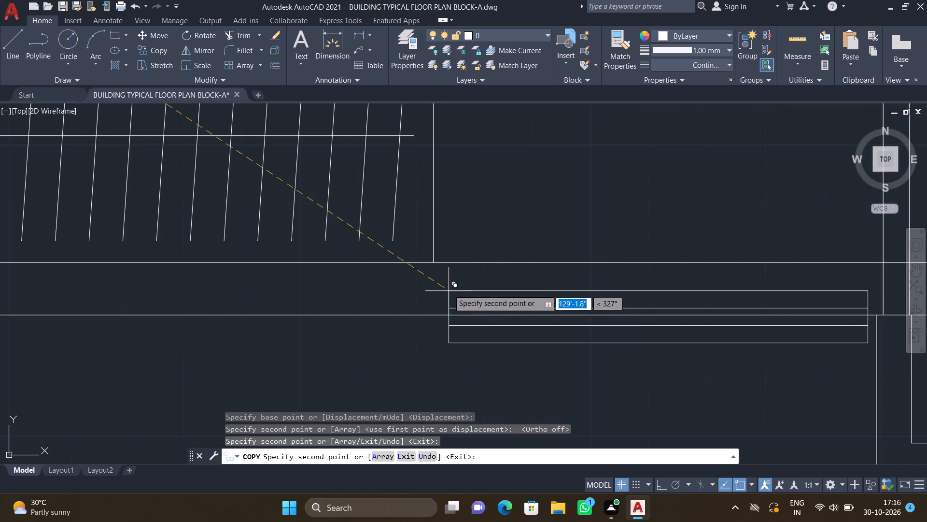
scroll(448, 272, "up", 2)
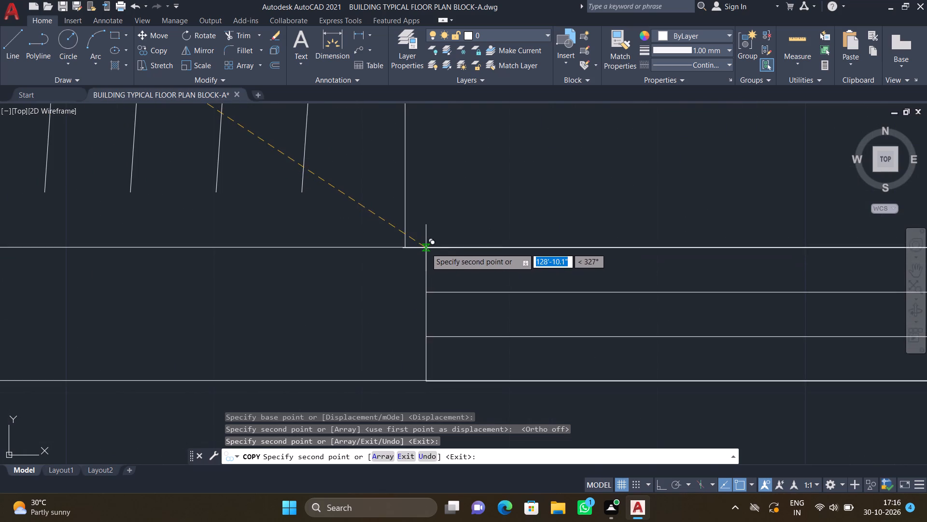
left_click(427, 248)
scroll(463, 311, "down", 4)
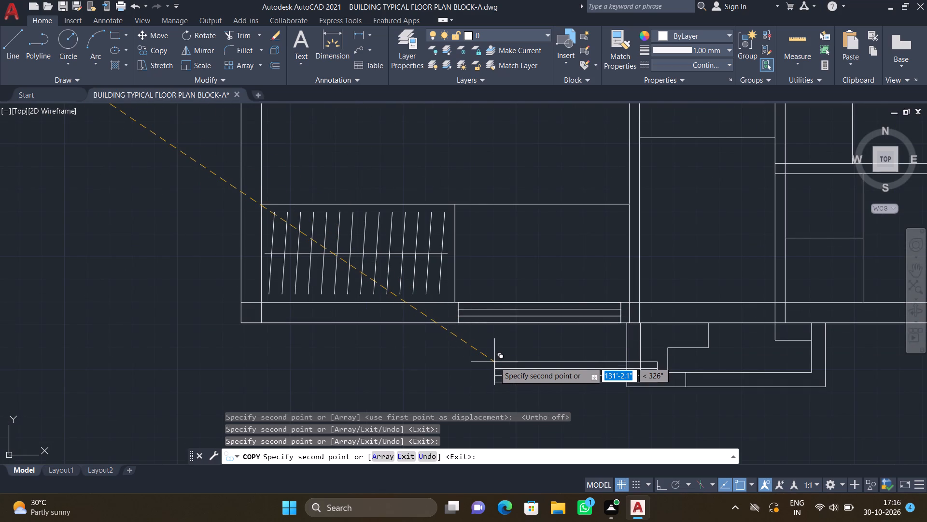
key("Return")
Copy the short horizontal window symbol beside the plans into the flat's top wall, below the projecting shaft between the two upper bedrooms.
scroll(494, 352, "down", 4)
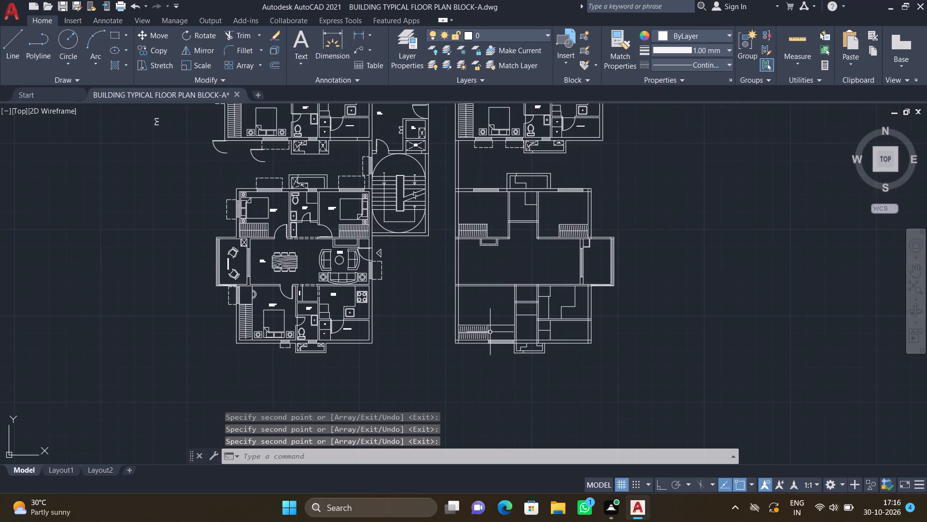
scroll(429, 225, "down", 4)
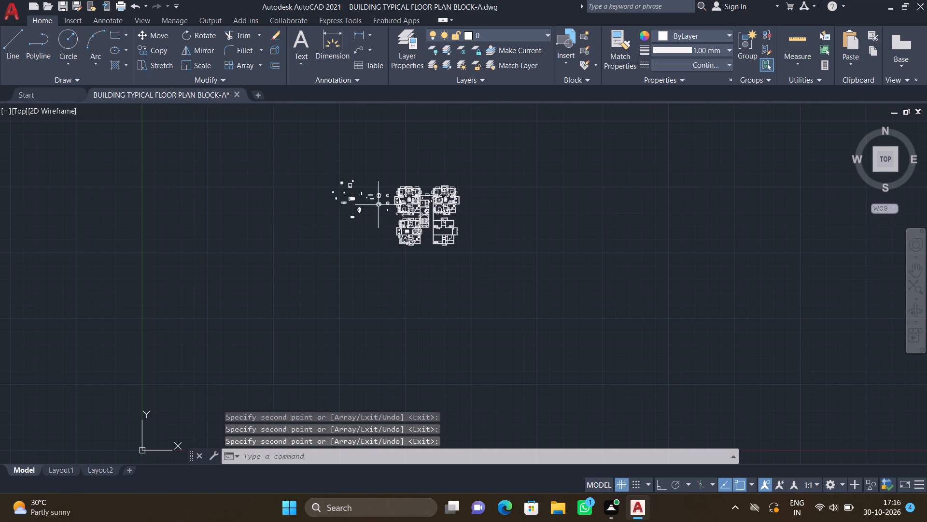
scroll(378, 204, "up", 3)
scroll(328, 182, "up", 3)
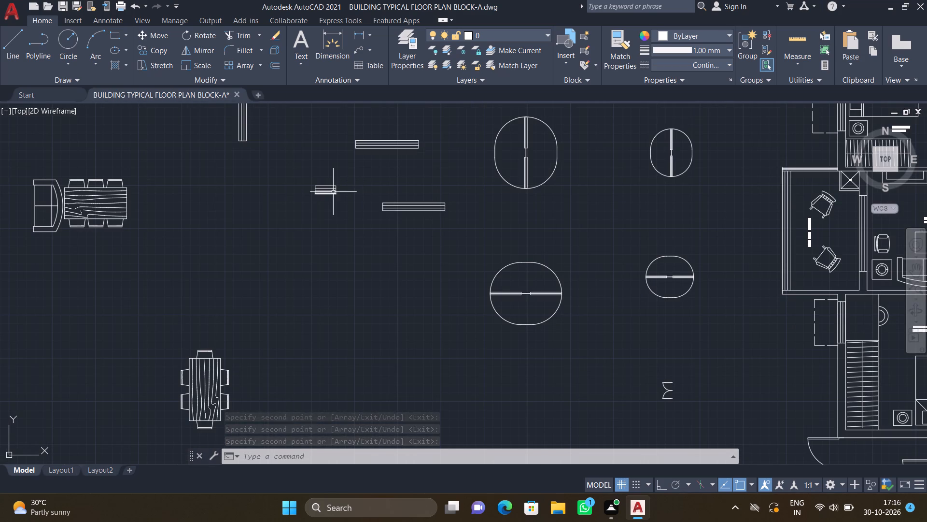
scroll(339, 198, "up", 1)
key("c")
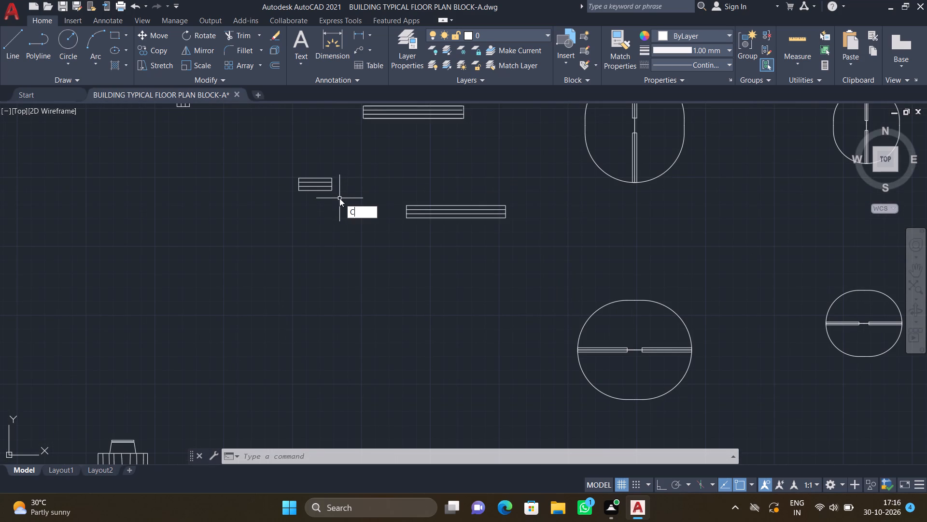
key("o")
key("Return")
left_click(339, 198)
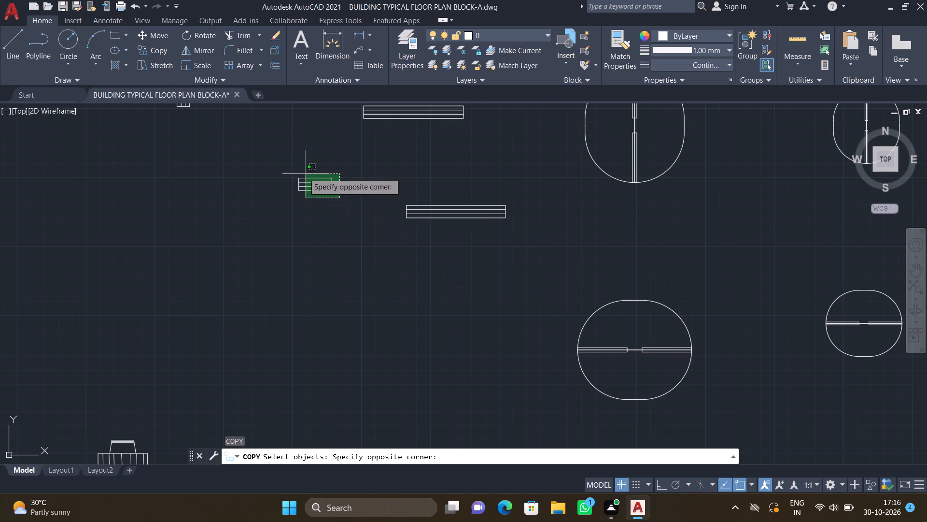
left_click(274, 155)
key("Return")
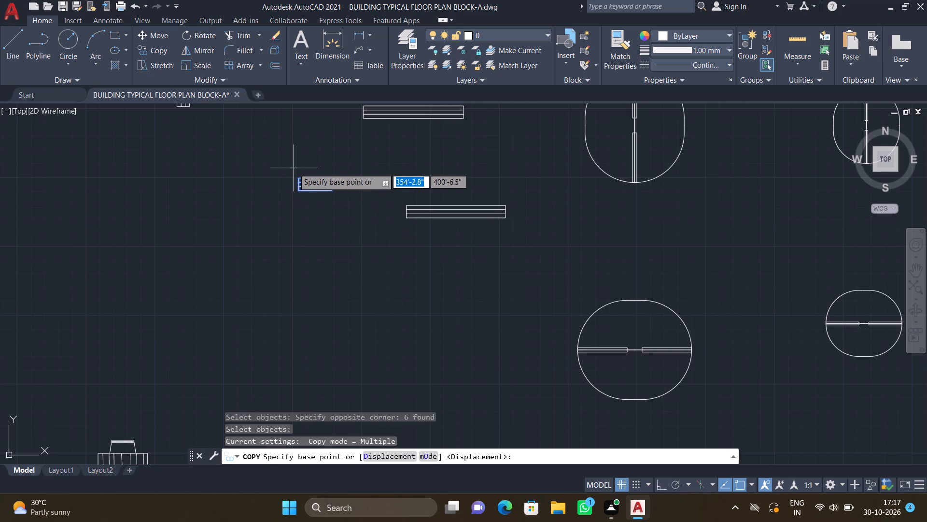
scroll(300, 175, "up", 2)
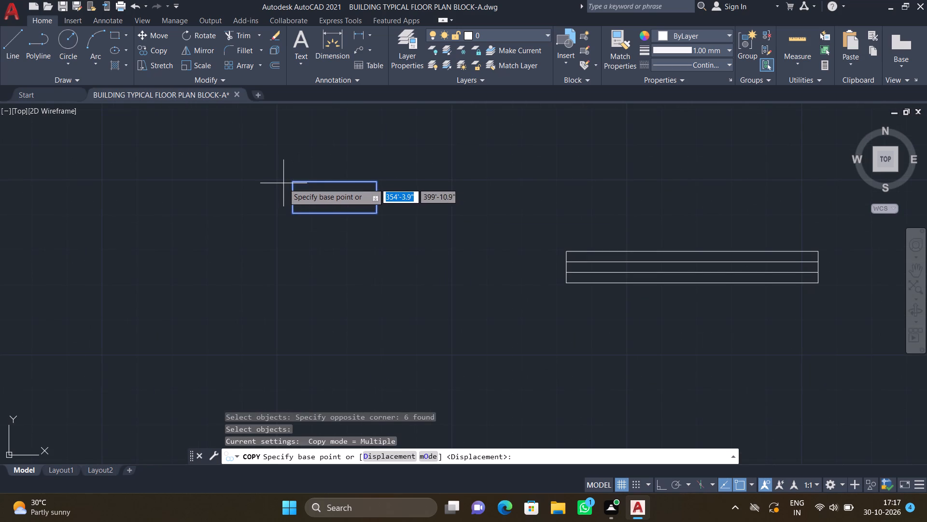
left_click(292, 182)
scroll(392, 205, "down", 3)
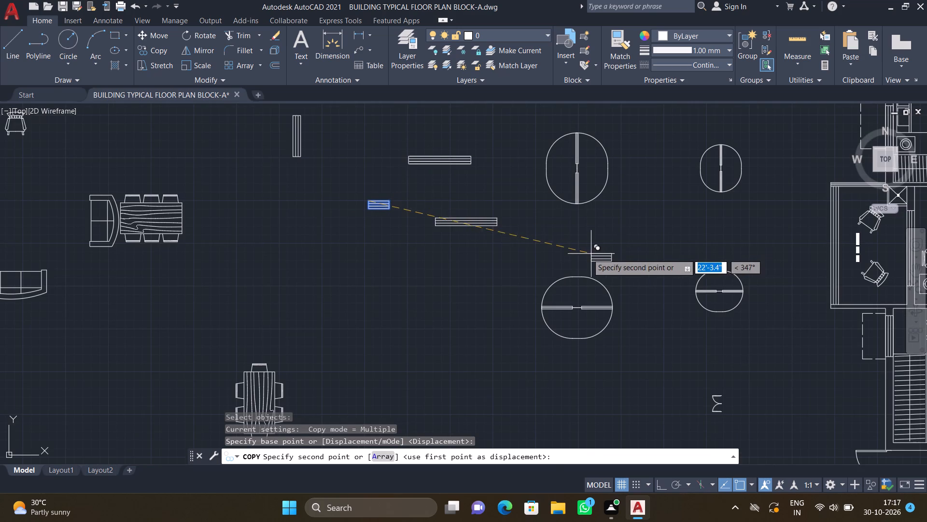
scroll(587, 256, "down", 2)
middle_click_drag(438, 234, 434, 238)
middle_click_drag(277, 168, 273, 173)
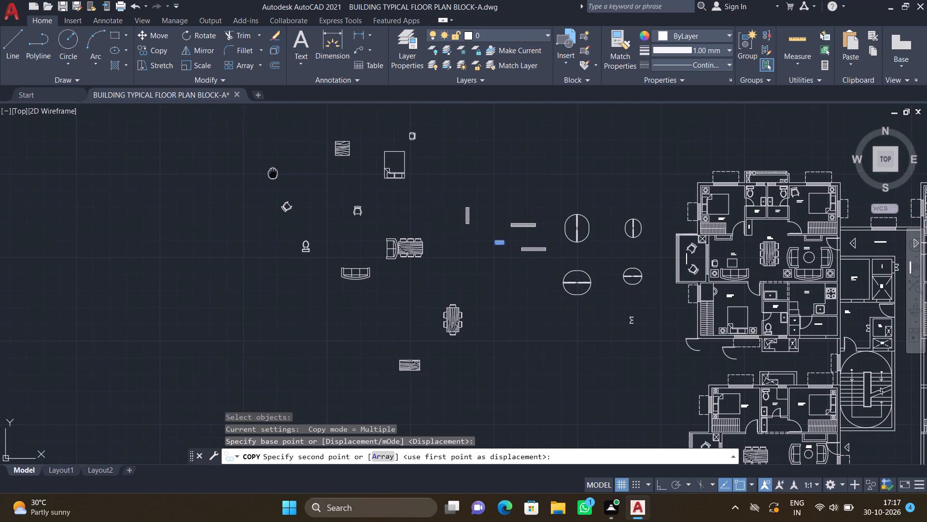
scroll(371, 203, "down", 3)
scroll(623, 289, "up", 4)
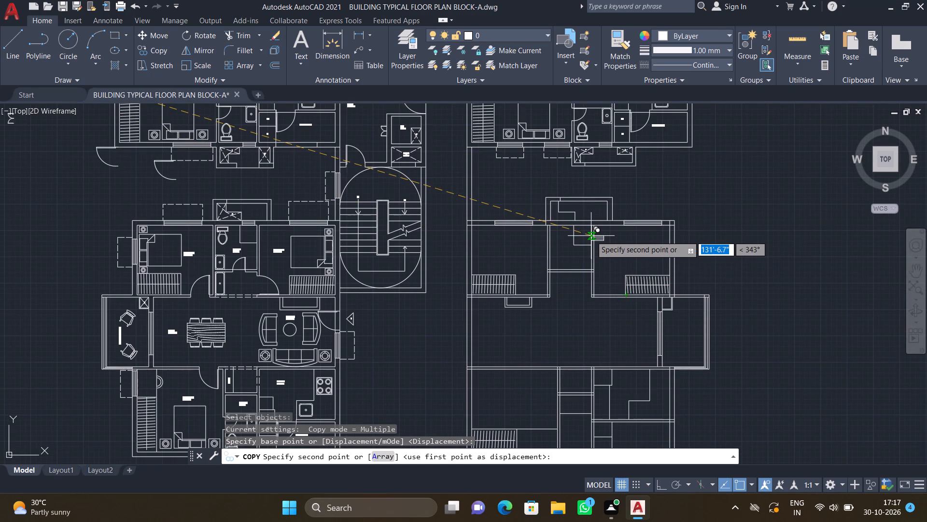
scroll(574, 239, "up", 2)
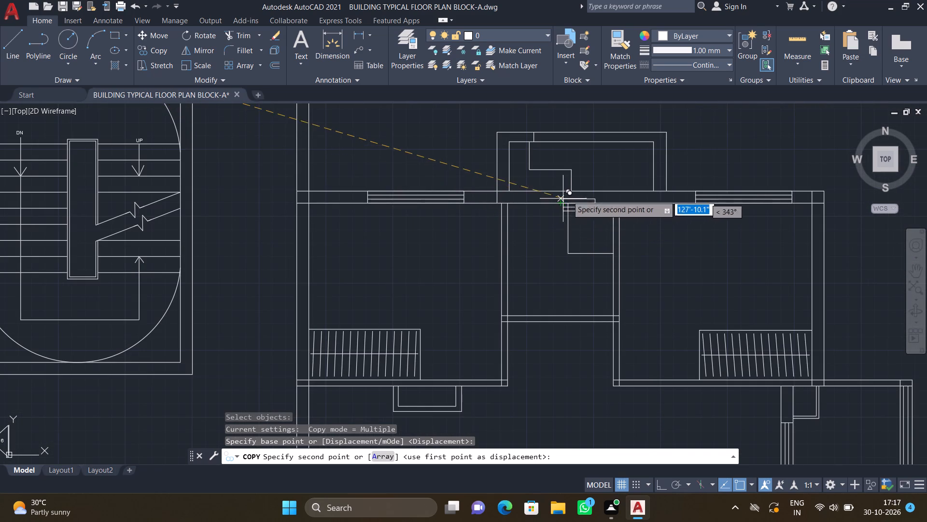
scroll(583, 190, "up", 3)
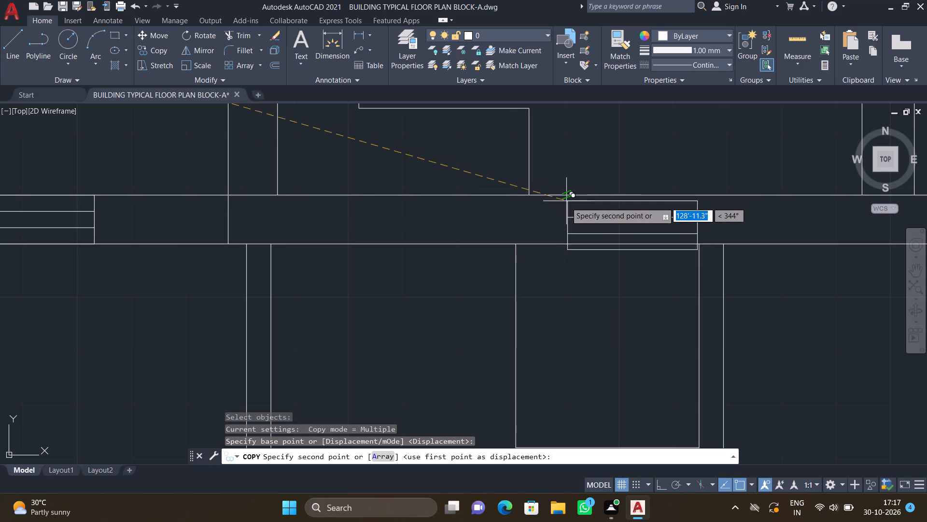
scroll(546, 199, "up", 2)
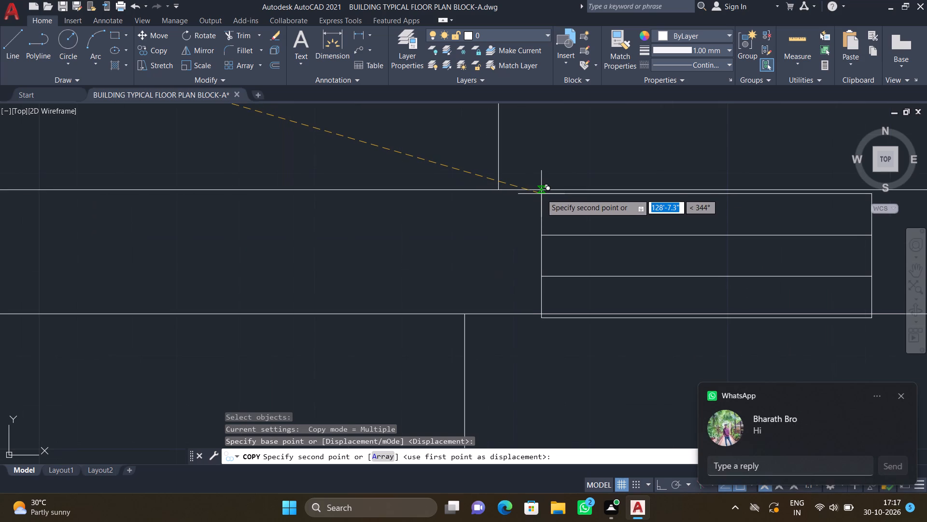
left_click(538, 190)
Place another copy of the short window in the flat's bottom wall, above the lower projecting shaft, and finish copying.
scroll(579, 263, "down", 3)
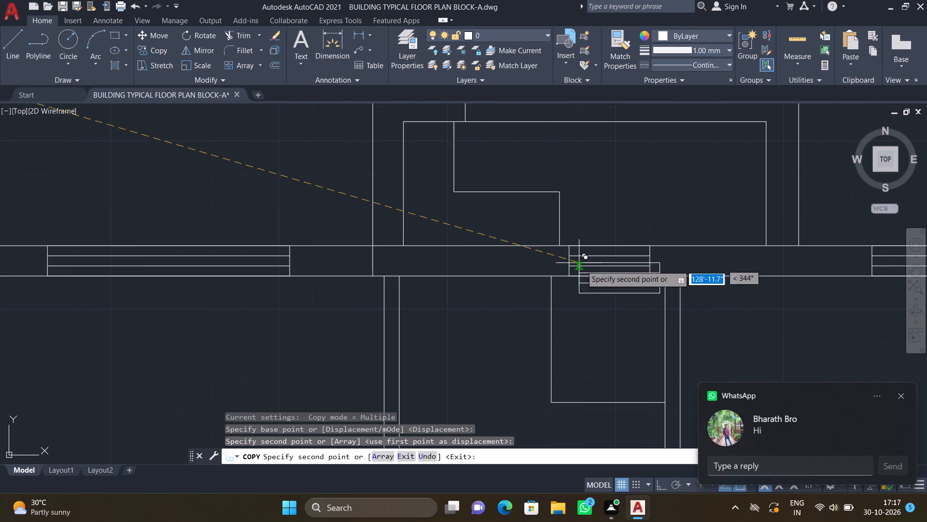
scroll(653, 303, "down", 2)
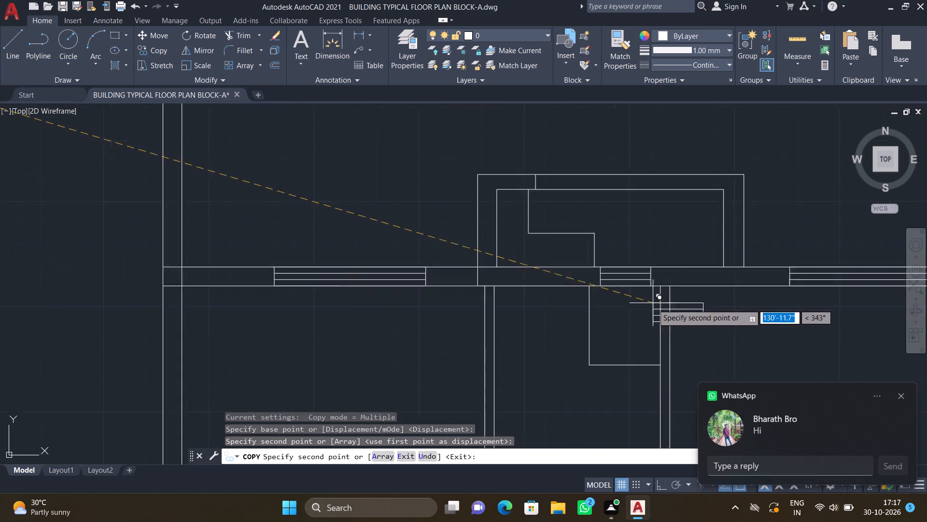
scroll(653, 304, "down", 1)
middle_click_drag(615, 347, 591, 289)
scroll(591, 289, "down", 2)
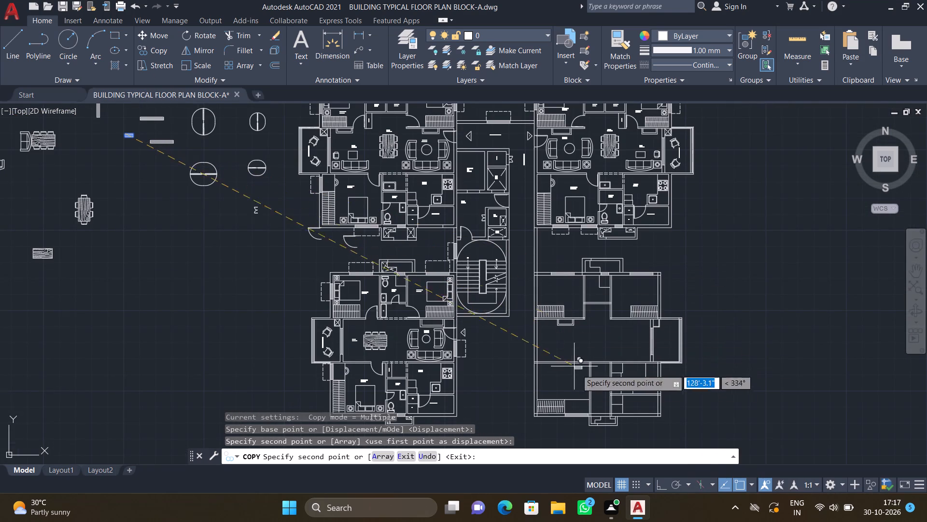
scroll(573, 453, "up", 2)
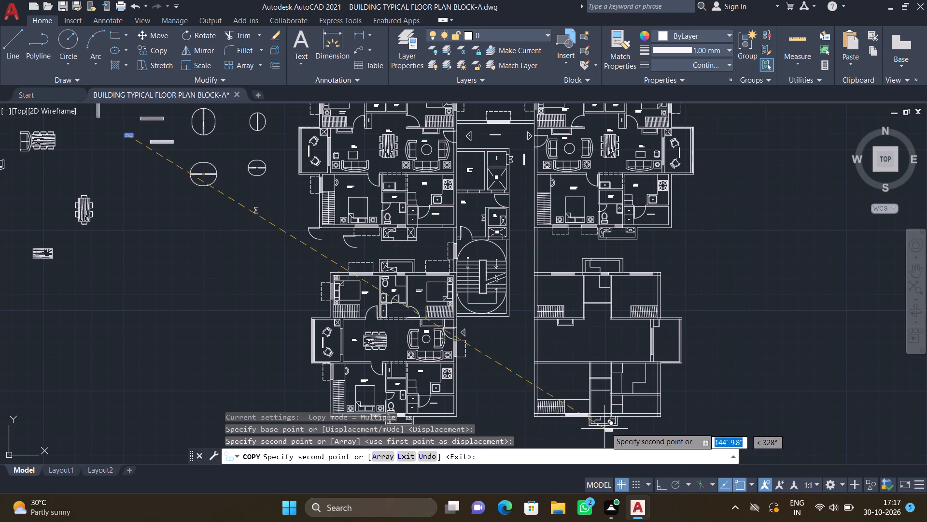
scroll(606, 430, "up", 4)
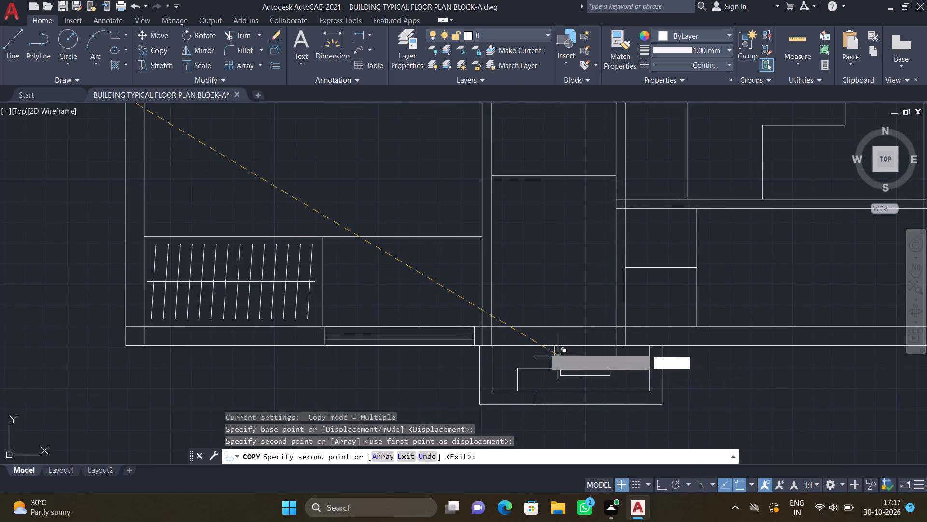
scroll(539, 338, "up", 3)
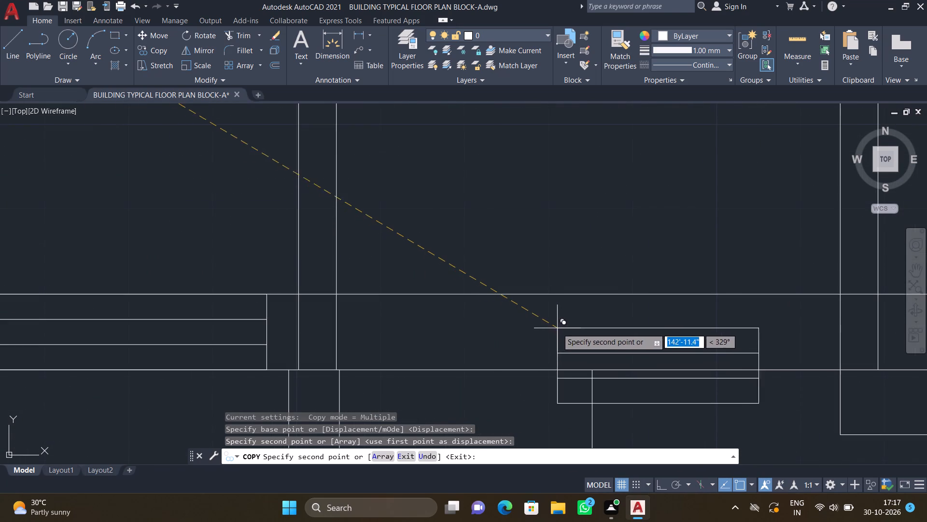
scroll(572, 307, "up", 1)
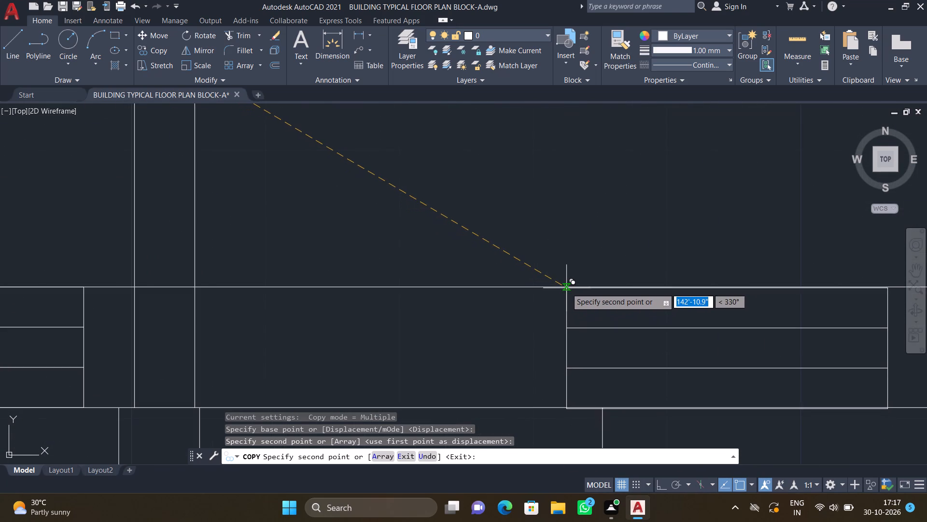
left_click(566, 287)
key("Return")
Copy the vertical window symbol beside the plans into the right outer wall of the flat's upper-right bedroom, above the wardrobe, and finish copying.
scroll(566, 288, "down", 1)
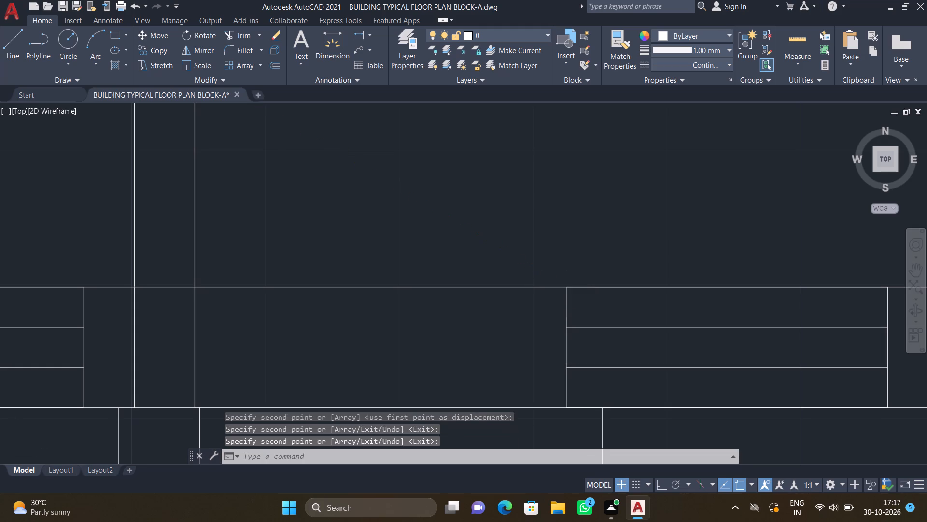
scroll(566, 288, "down", 2)
scroll(583, 241, "down", 4)
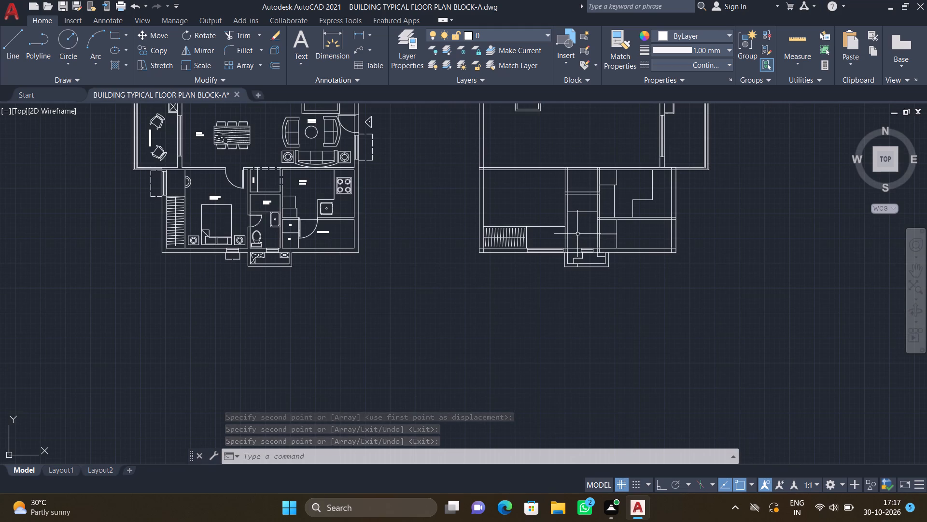
scroll(568, 241, "down", 3)
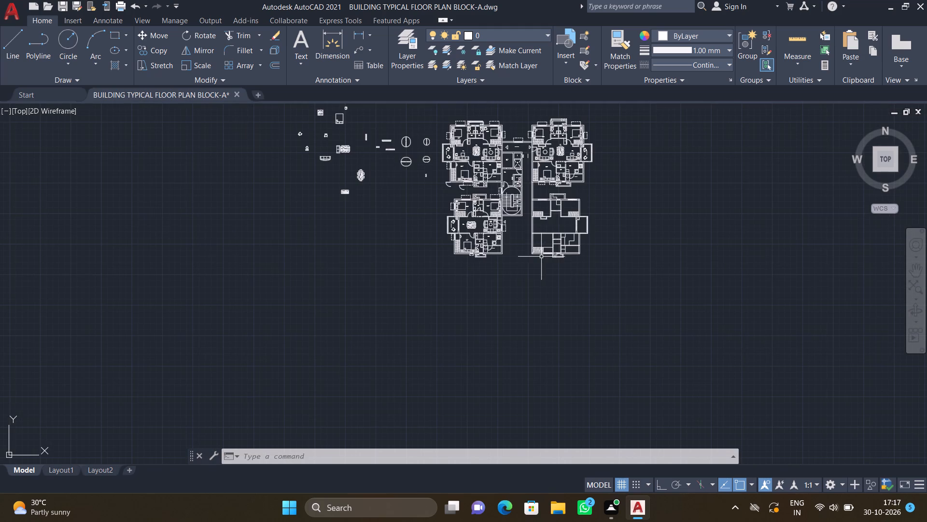
scroll(481, 284, "down", 6)
scroll(453, 275, "up", 4)
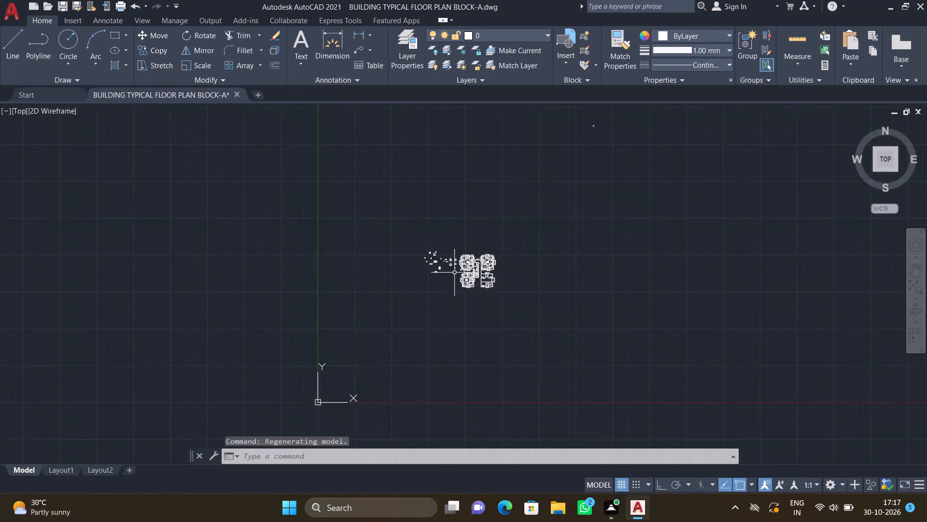
scroll(456, 269, "up", 4)
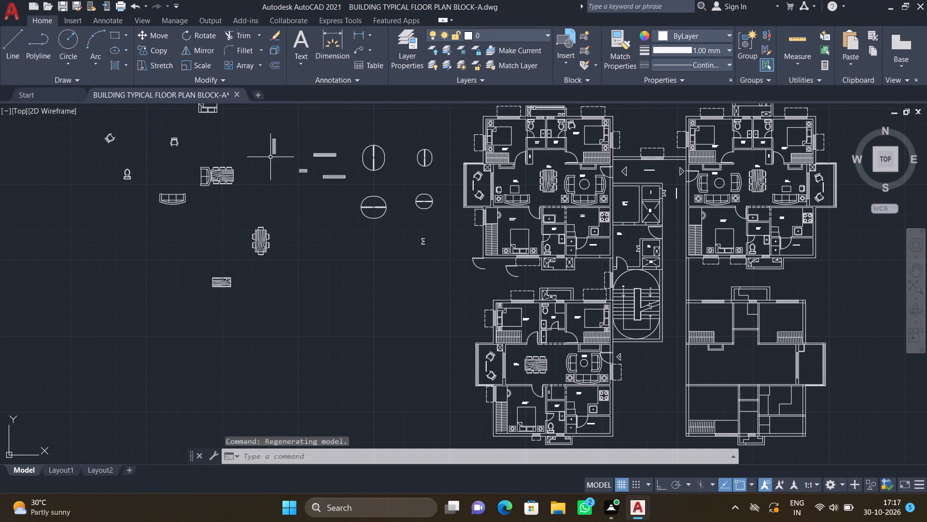
scroll(269, 156, "up", 2)
key("c")
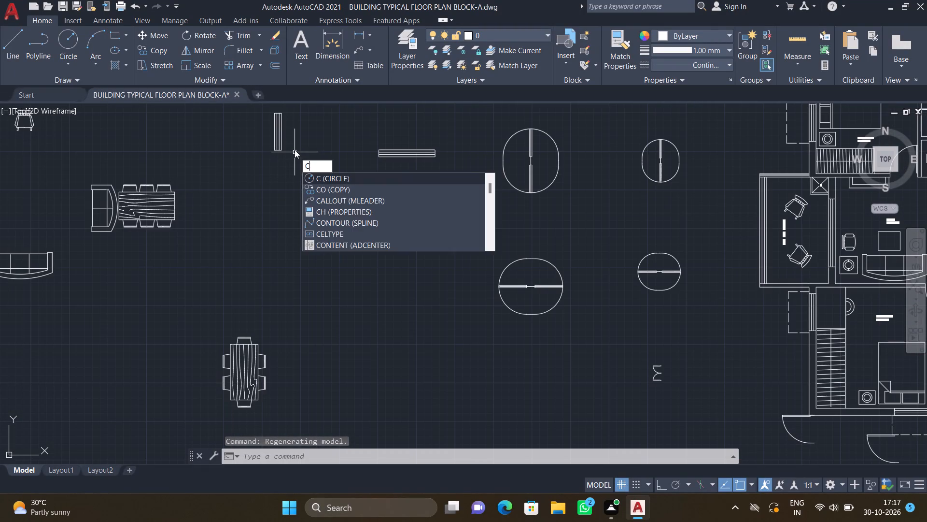
key("o")
key("Return")
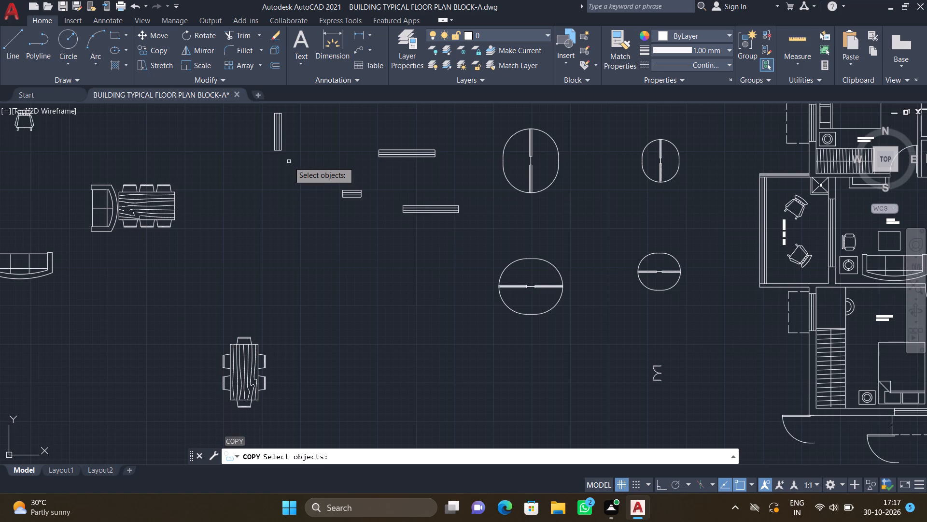
scroll(289, 161, "up", 1)
scroll(312, 197, "down", 2)
left_click(307, 180)
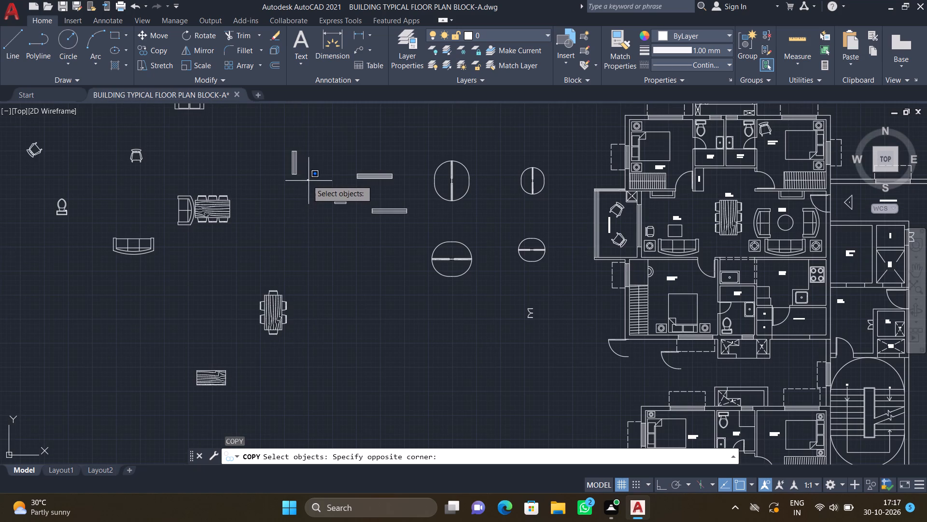
left_click(281, 141)
key("Return")
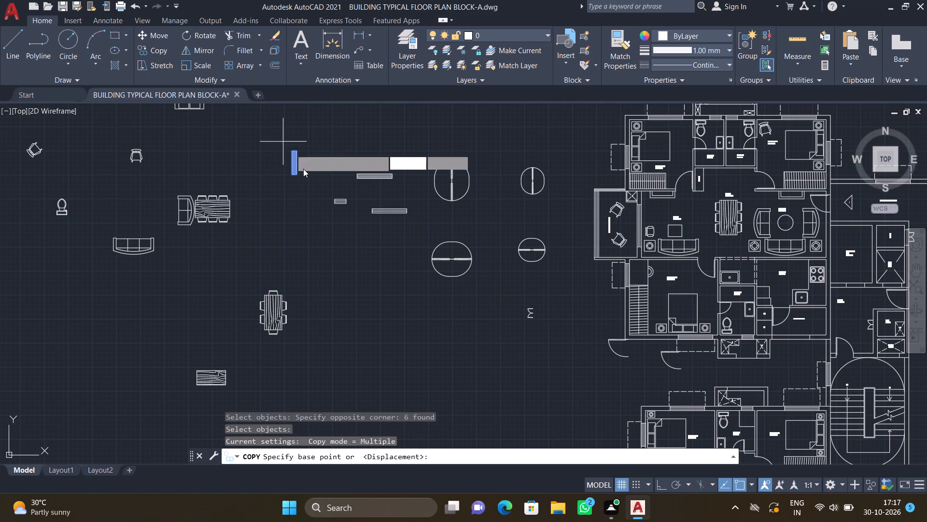
scroll(301, 161, "up", 2)
left_click(276, 140)
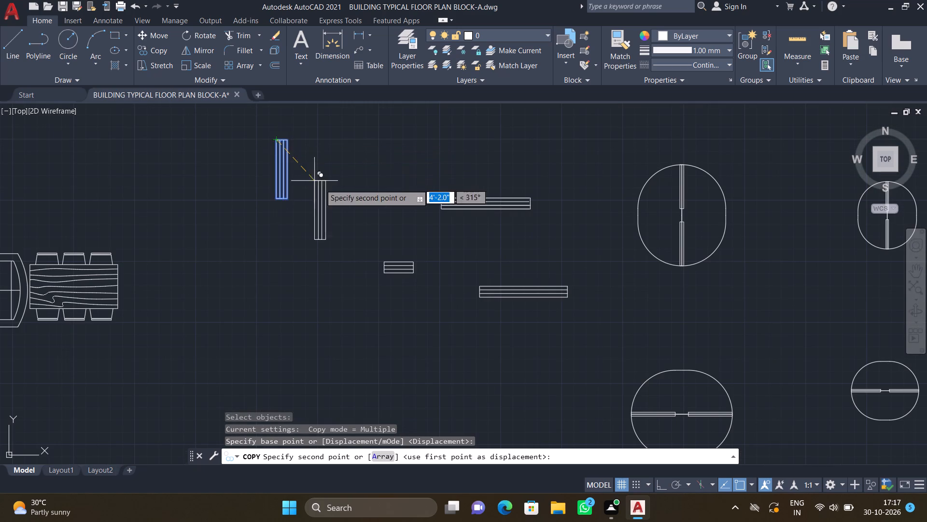
scroll(331, 194, "down", 2)
scroll(456, 280, "down", 4)
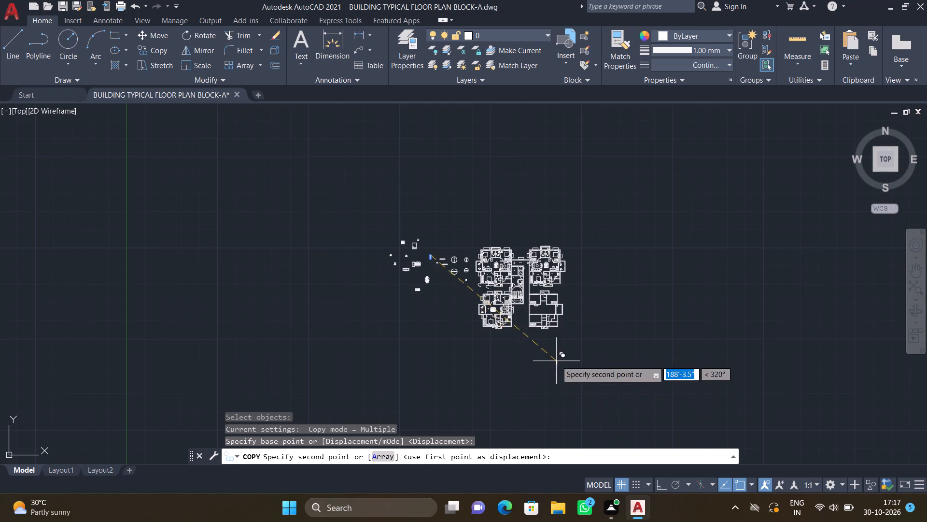
scroll(556, 337, "up", 3)
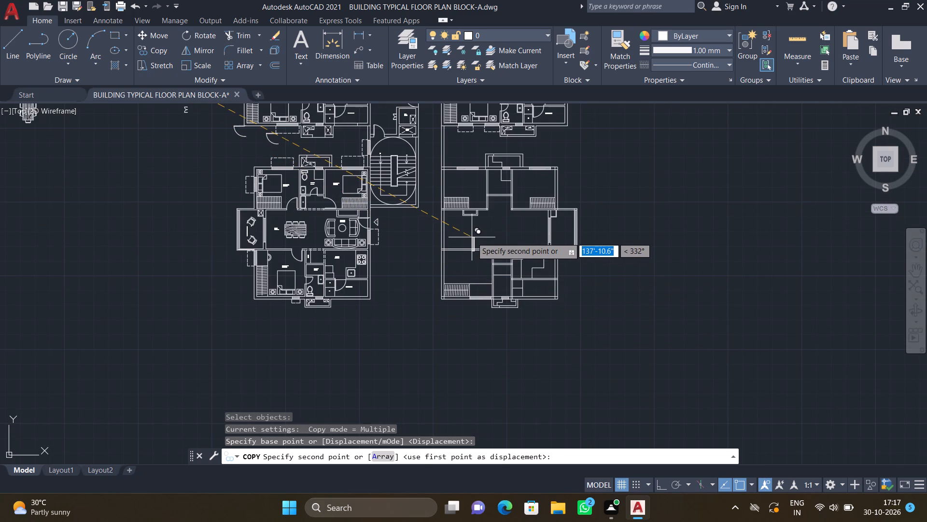
scroll(575, 183, "up", 2)
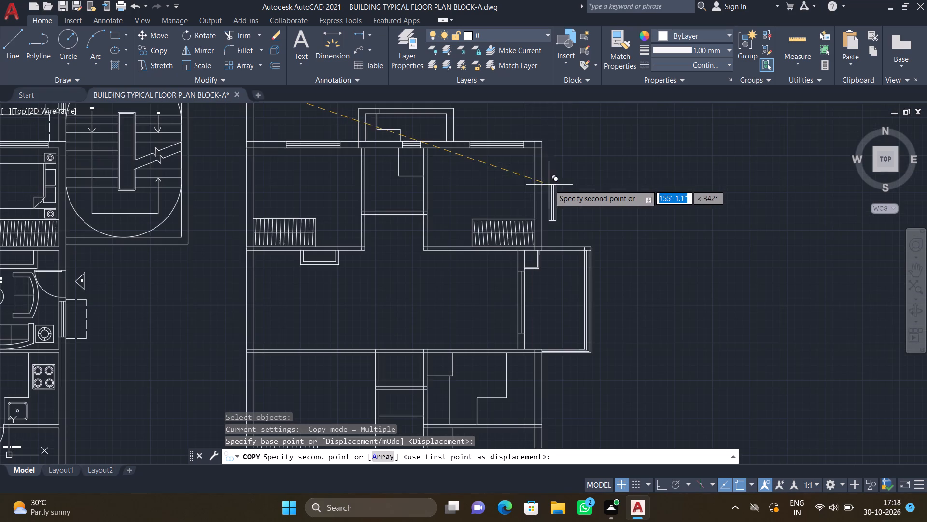
scroll(547, 183, "up", 2)
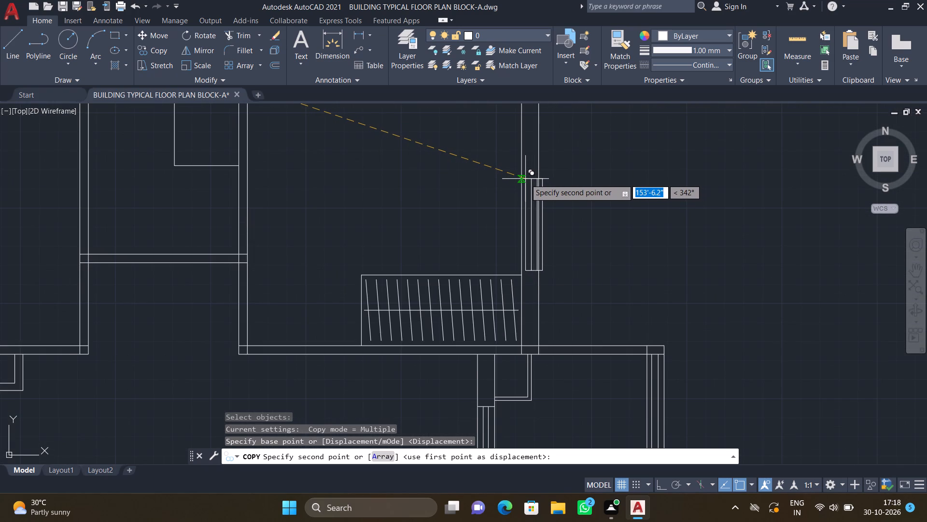
scroll(523, 178, "up", 3)
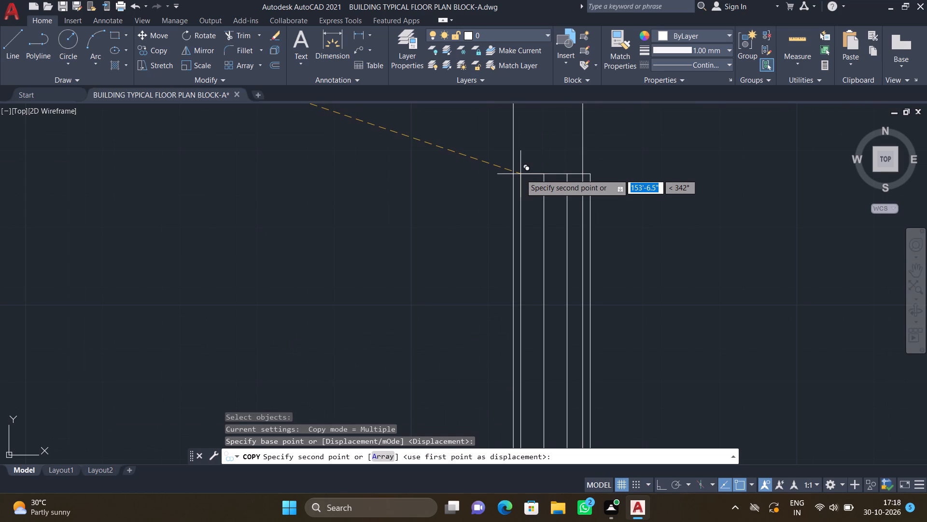
left_click(514, 169)
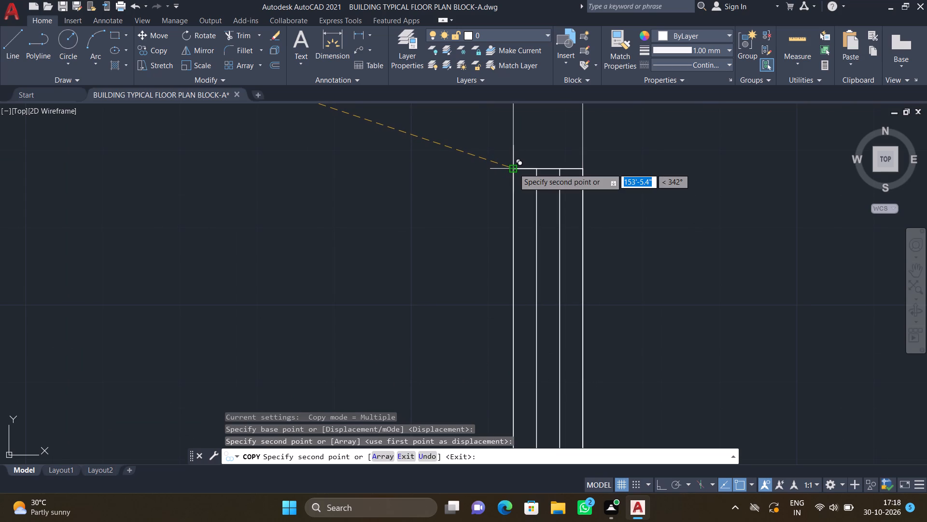
key("Return")
Copy the upper-left door leaf of the larger horizontal door set to the lower-right corner of the flat's upper-left bedroom, and finish copying.
scroll(454, 204, "down", 3)
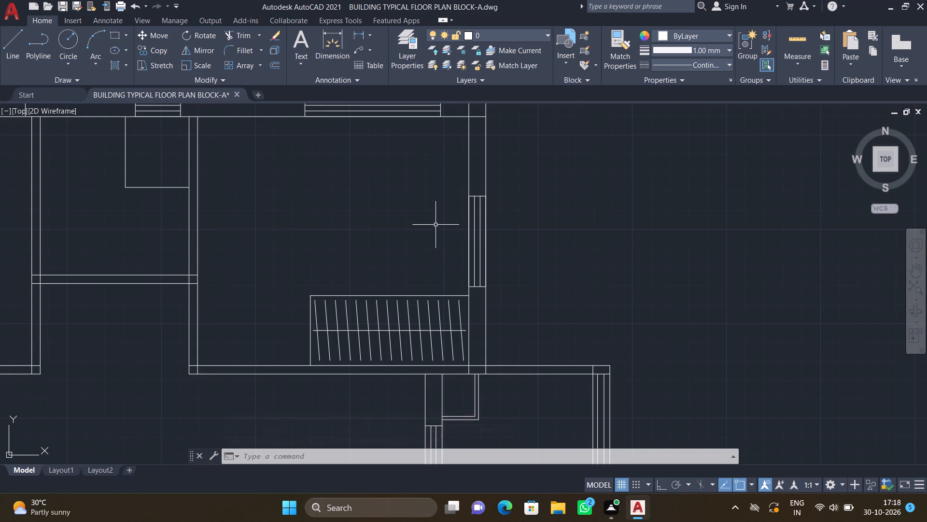
scroll(432, 229, "down", 3)
scroll(263, 267, "down", 3)
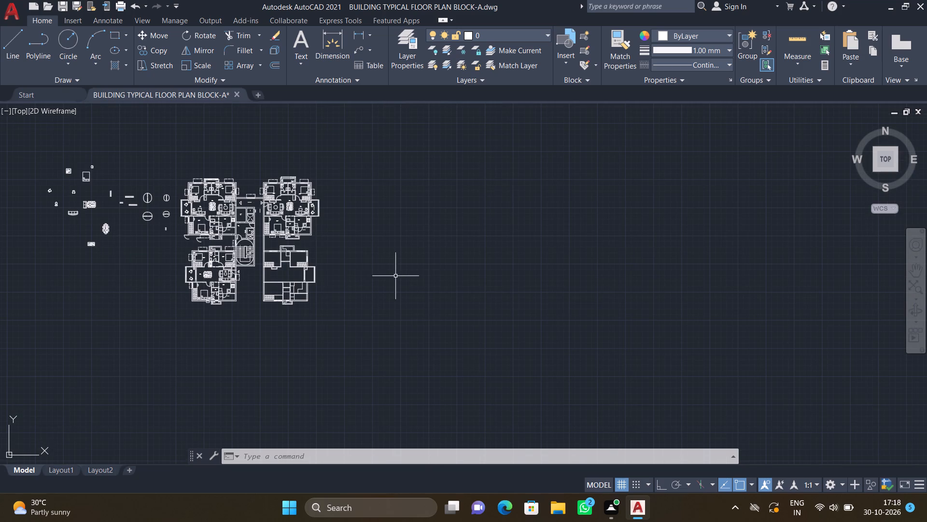
scroll(128, 190, "up", 3)
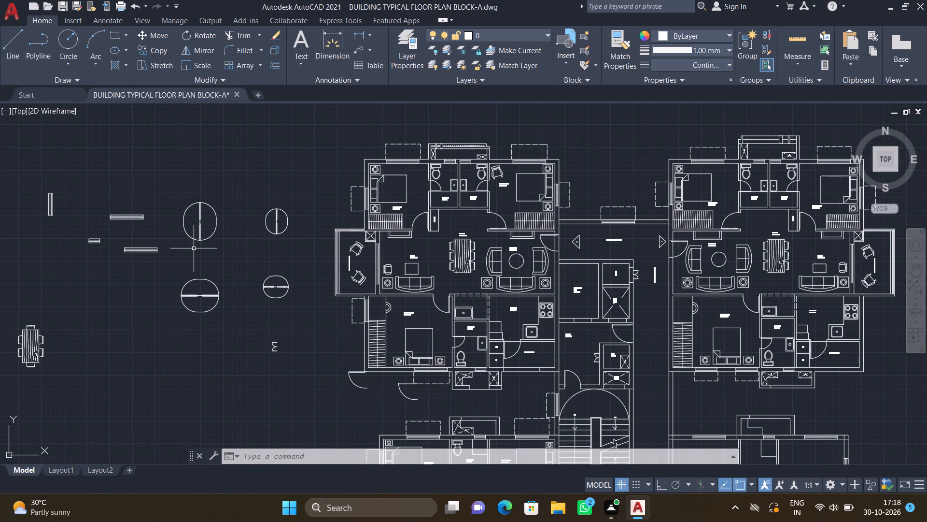
type("CO")
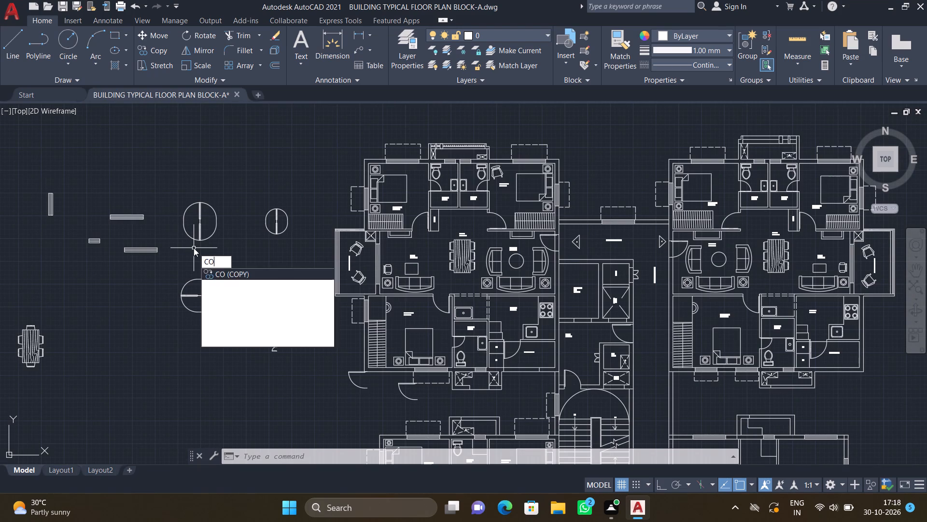
key("Return")
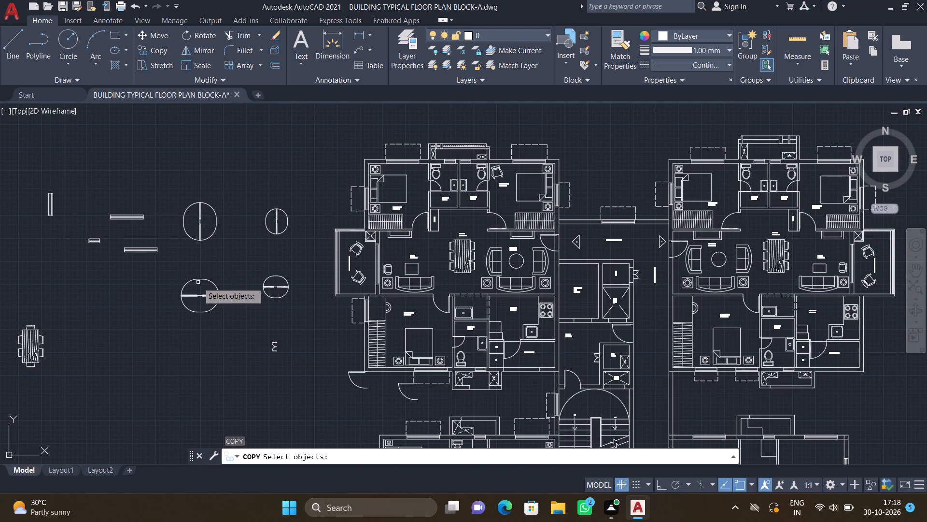
left_click(197, 279)
key("Return")
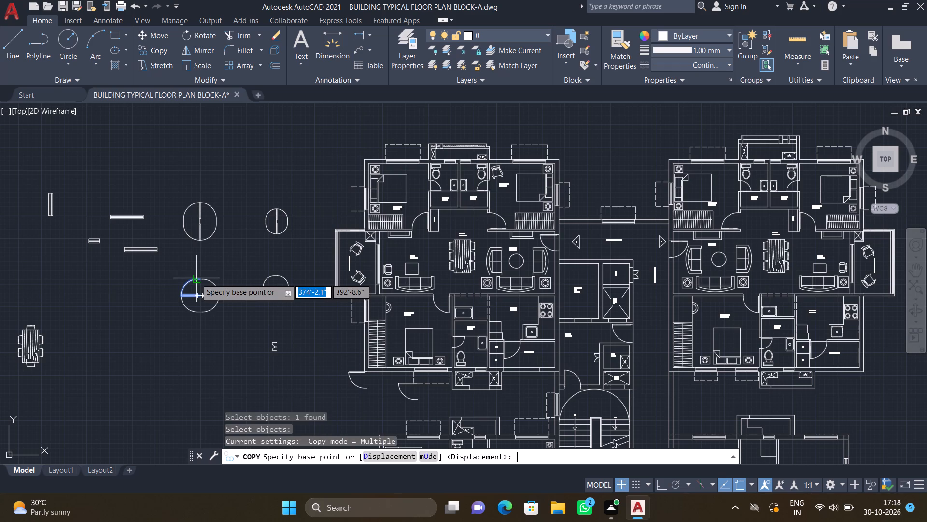
scroll(195, 297, "up", 2)
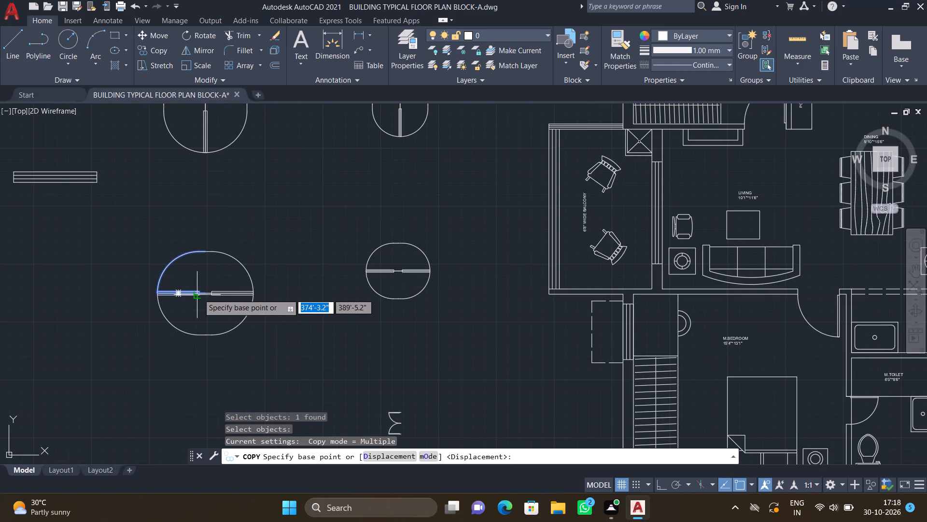
left_click(202, 291)
scroll(273, 300, "down", 2)
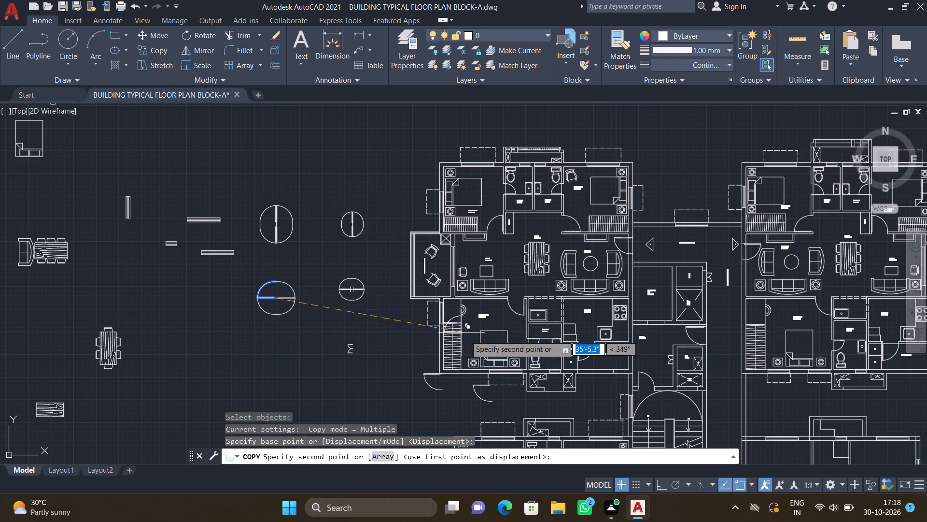
scroll(304, 249, "down", 1)
middle_click_drag(246, 217, 198, 186)
scroll(340, 225, "down", 1)
scroll(513, 348, "up", 3)
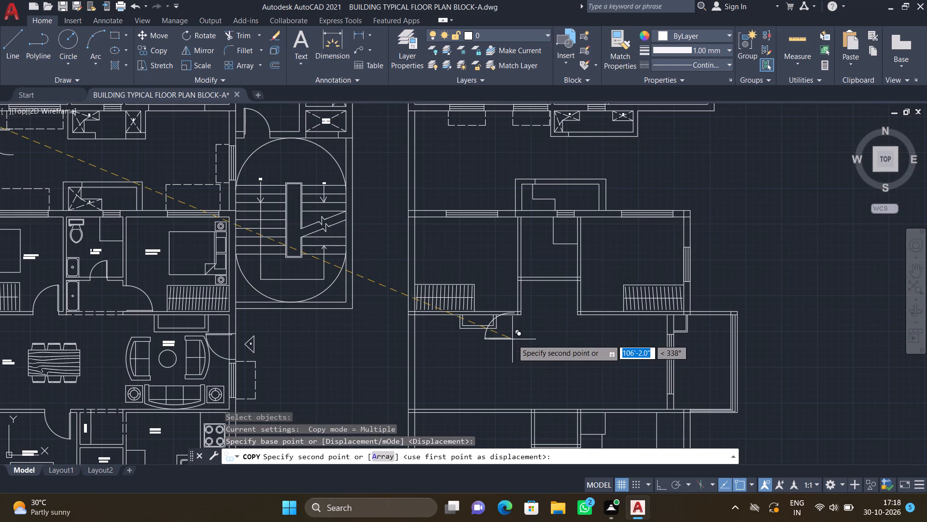
scroll(529, 319, "up", 3)
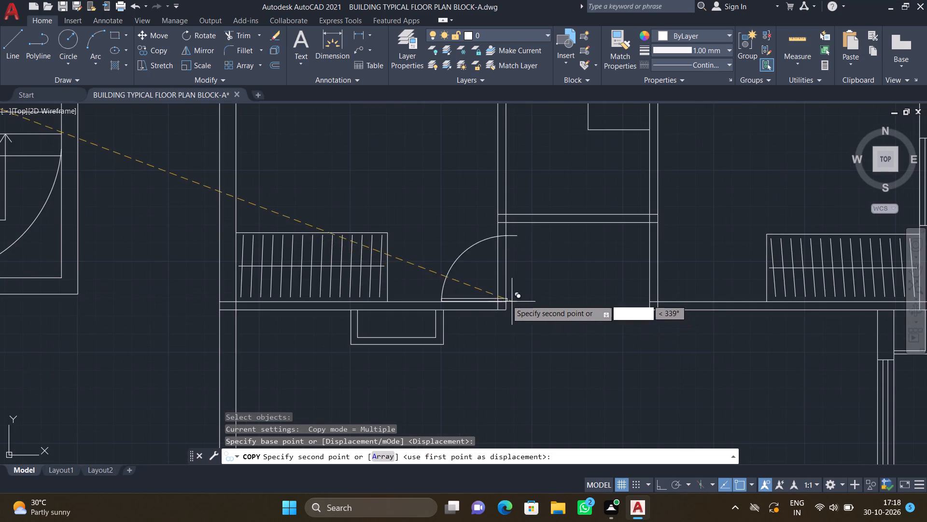
scroll(506, 300, "up", 1)
left_click(501, 304)
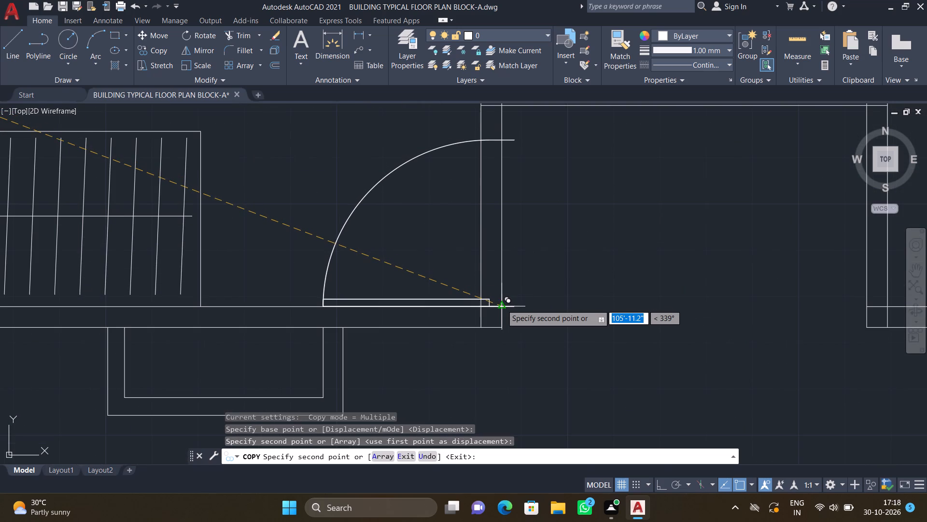
key("Return")
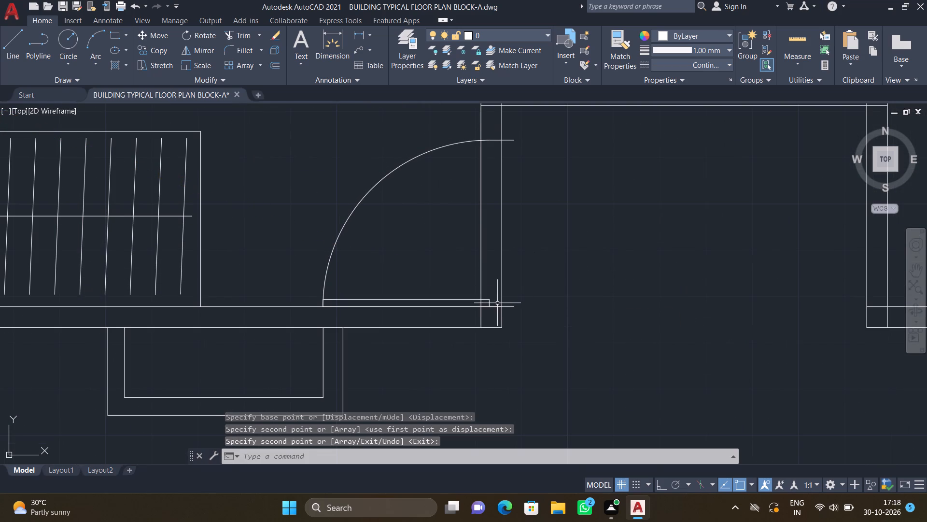
With Ortho on, move the copied door horizontally so its protruding end meets the outer face of the upper-left bedroom's right wall.
scroll(513, 322, "up", 3)
key("m")
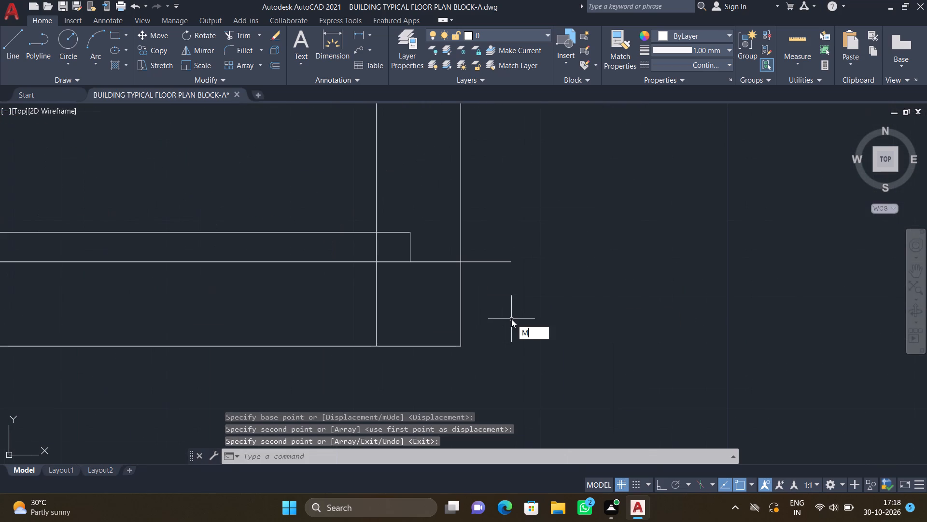
key("Return")
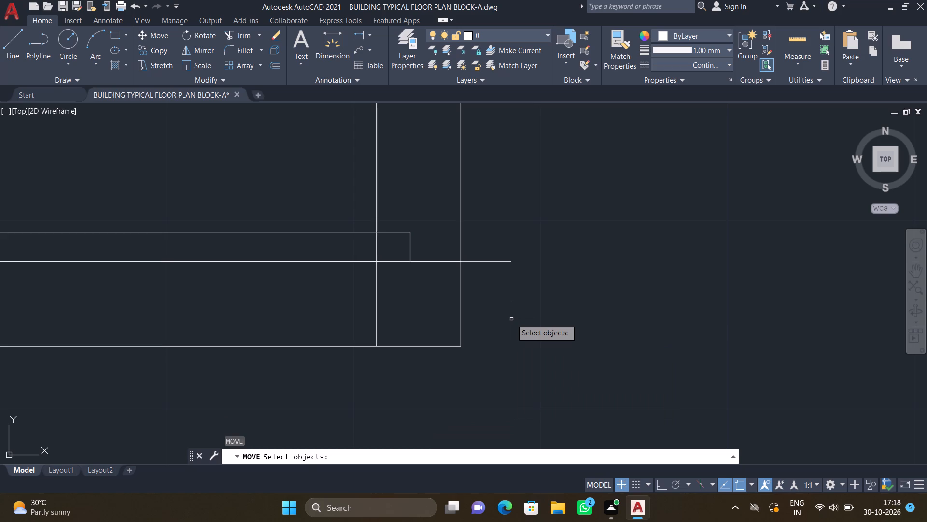
key("F8")
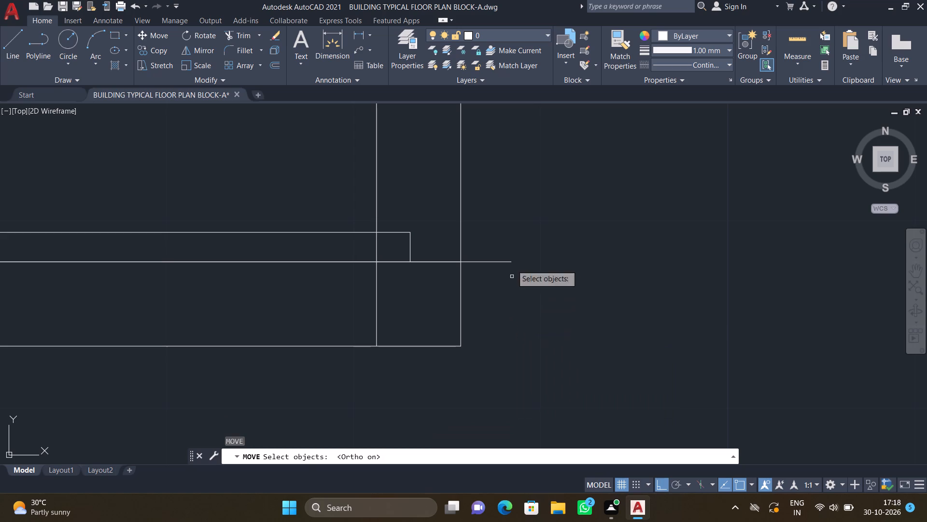
left_click(504, 262)
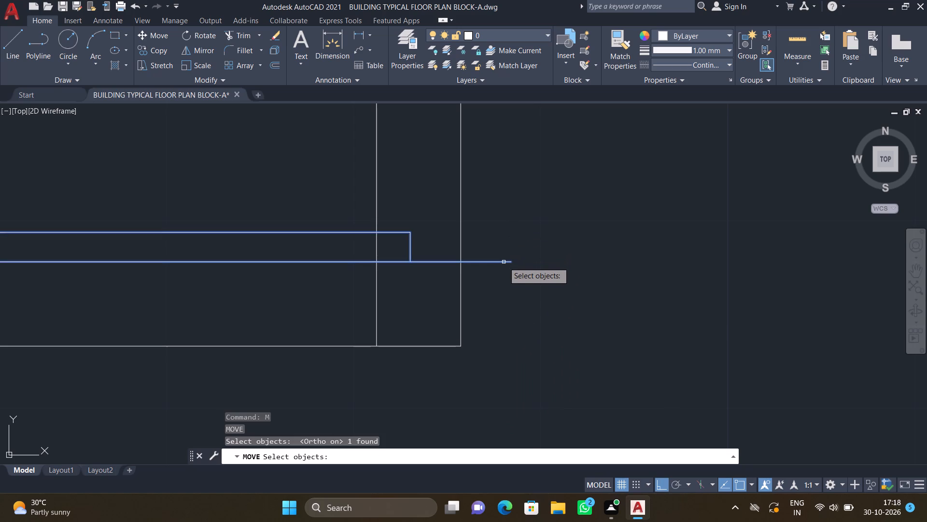
key("Return")
scroll(506, 262, "up", 2)
left_click(515, 262)
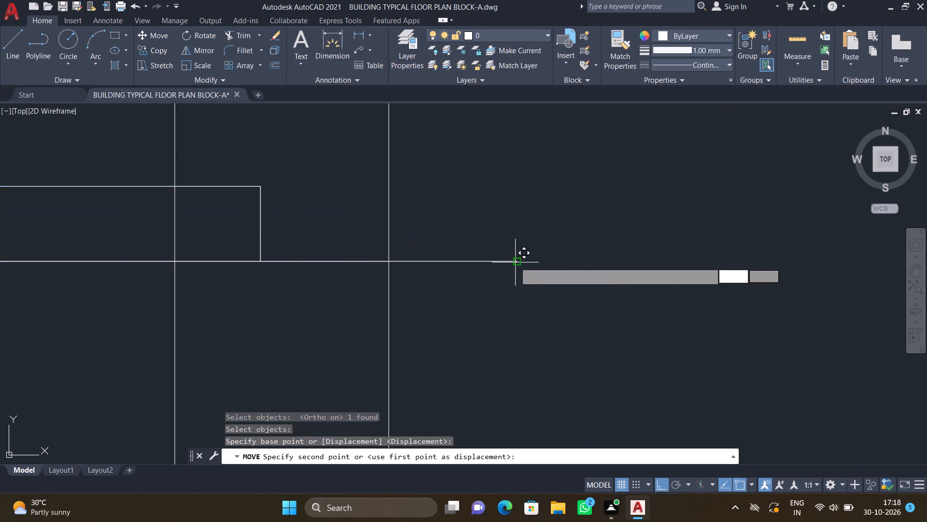
scroll(392, 265, "up", 2)
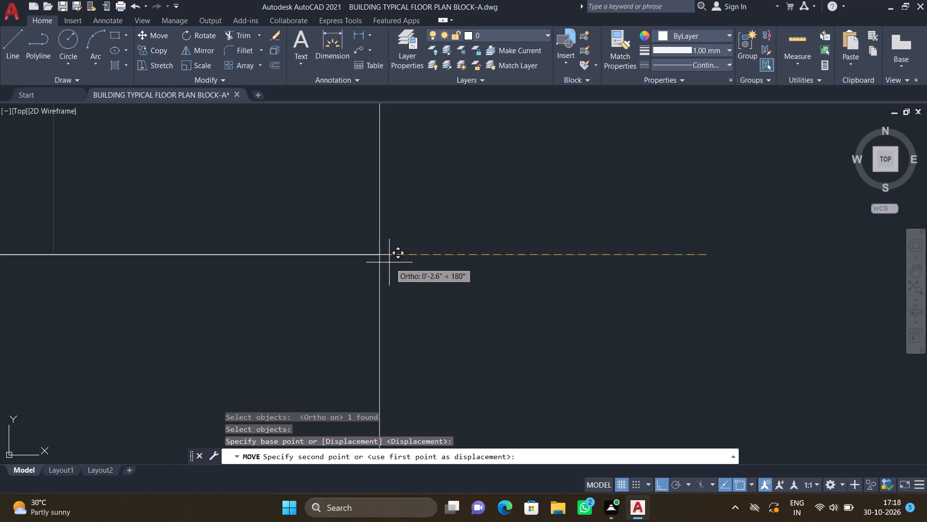
left_click(380, 253)
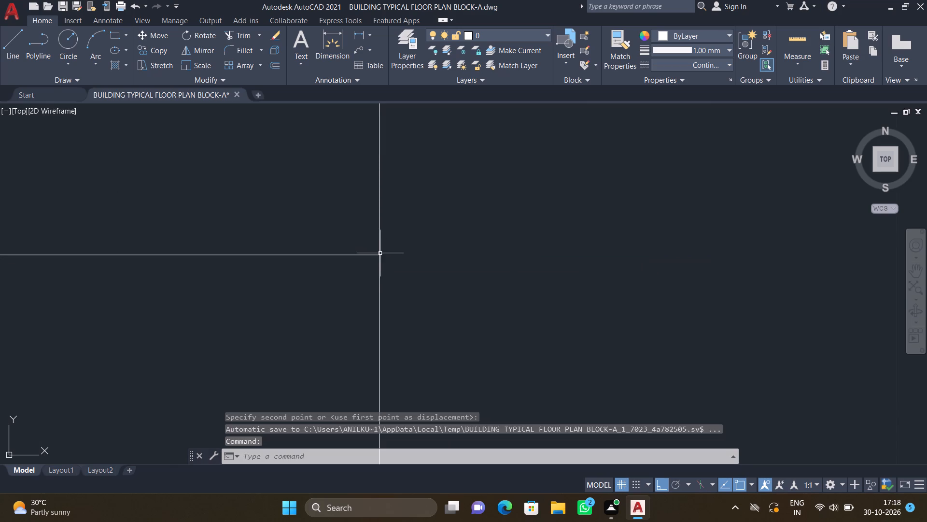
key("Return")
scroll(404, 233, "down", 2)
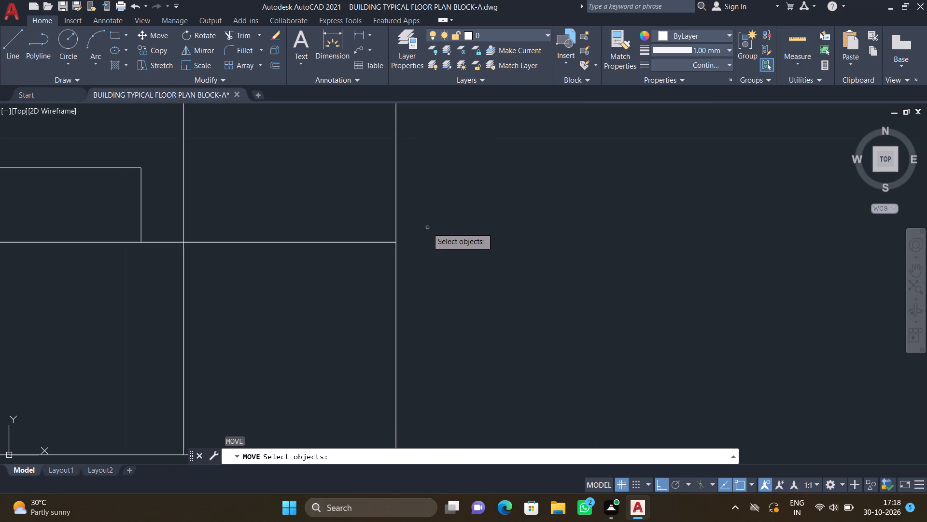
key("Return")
With Ortho off, copy the upper-right door leaf of the larger vertical door set to the lower-left corner of the flat's upper-right bedroom, and finish copying.
scroll(427, 228, "down", 4)
scroll(467, 216, "down", 2)
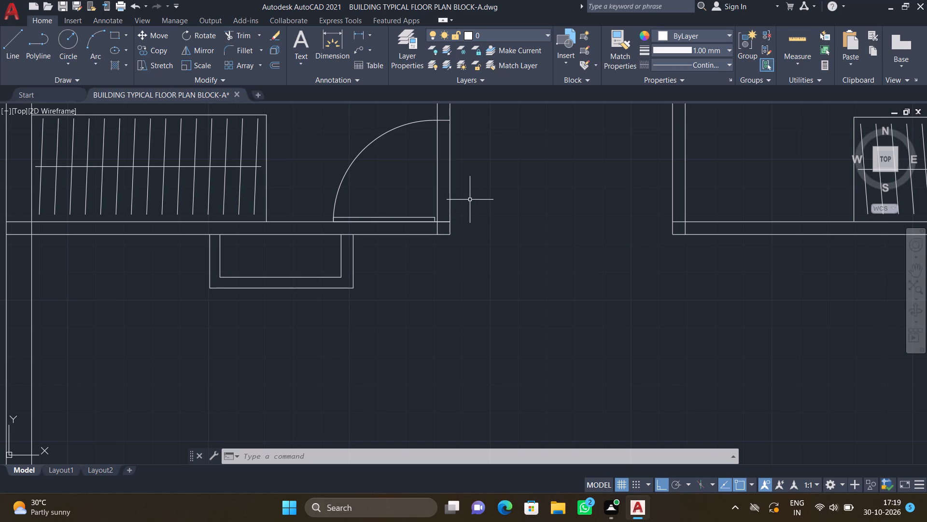
scroll(470, 199, "down", 4)
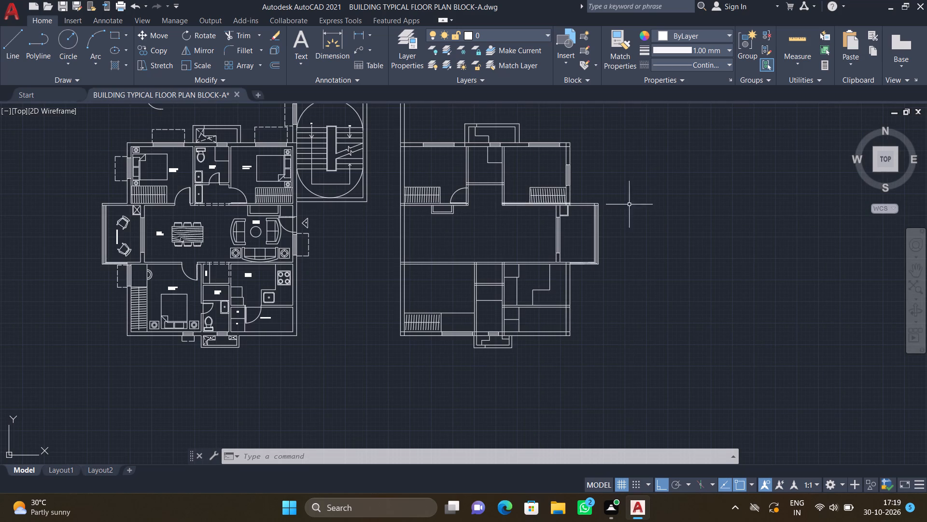
scroll(563, 208, "down", 1)
scroll(533, 205, "up", 2)
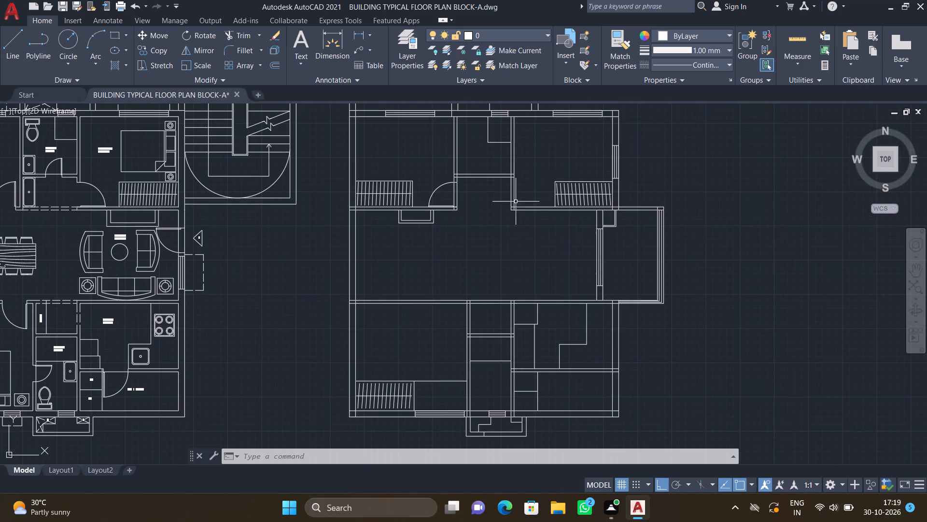
scroll(472, 207, "down", 1)
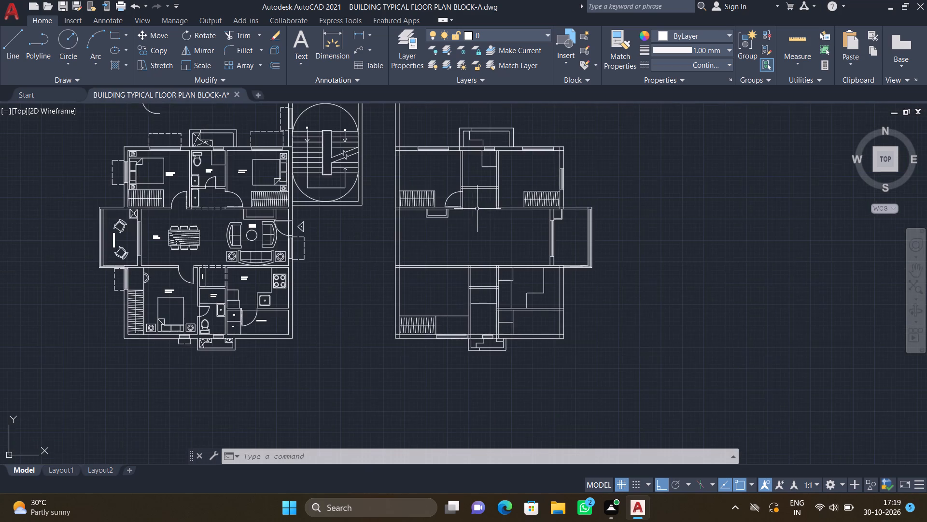
scroll(396, 225, "down", 2)
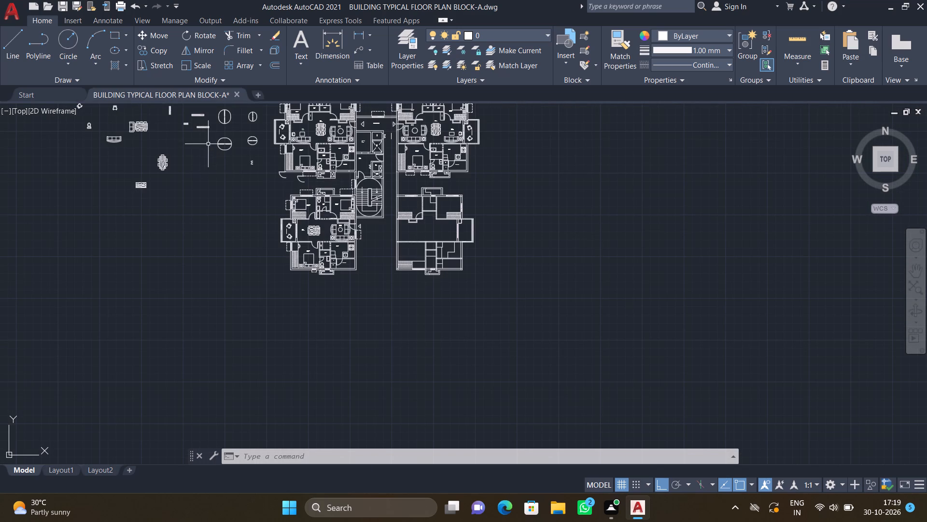
scroll(240, 109, "up", 2)
scroll(195, 119, "up", 1)
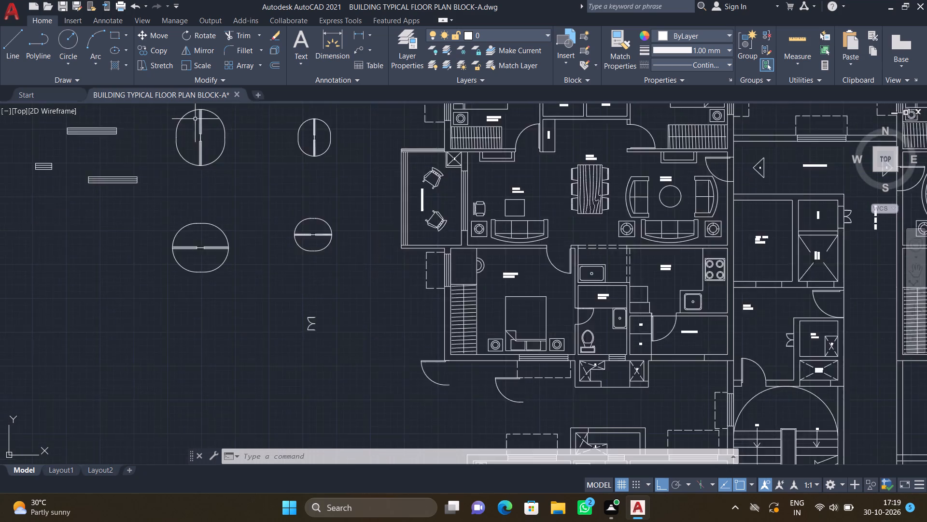
scroll(195, 119, "up", 1)
type("CO")
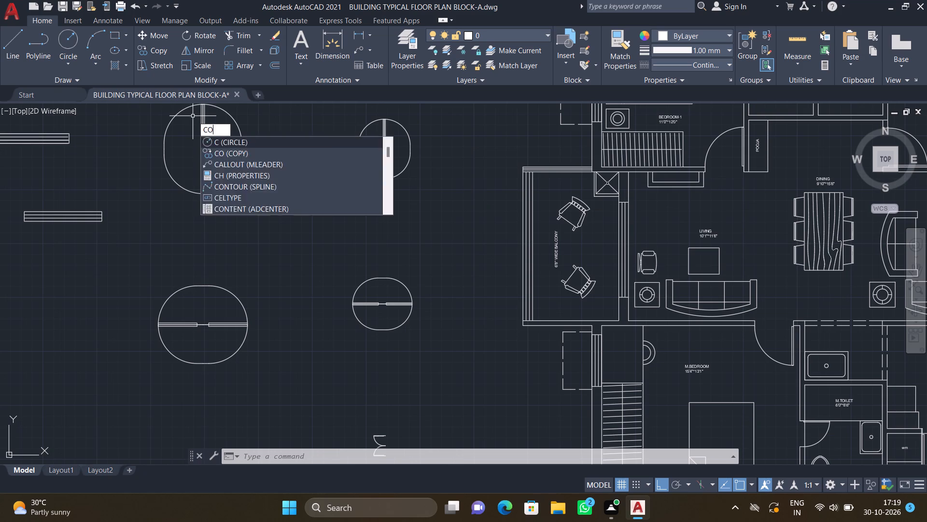
key("Return")
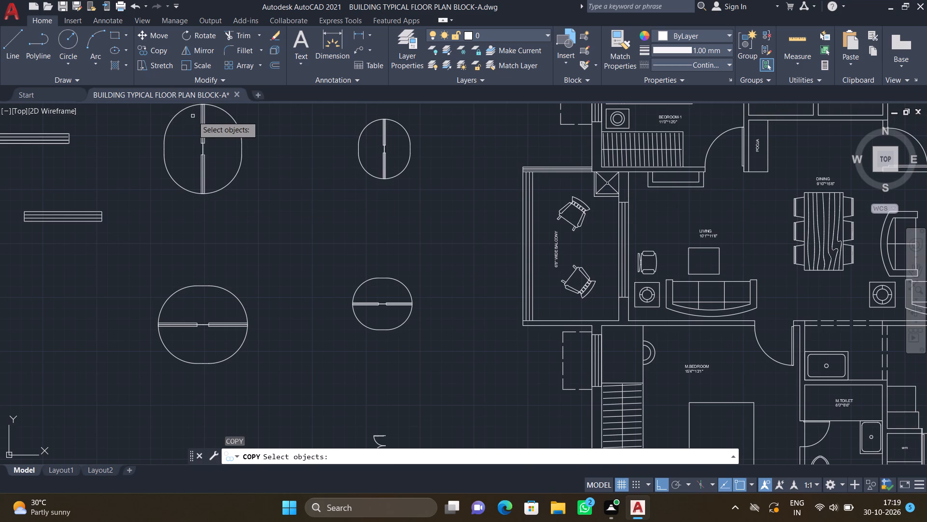
left_click(241, 130)
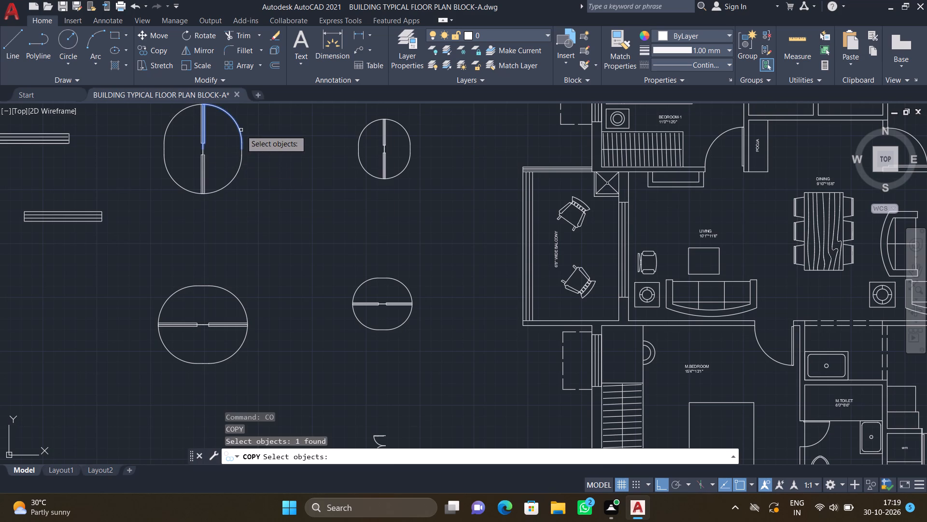
key("Return")
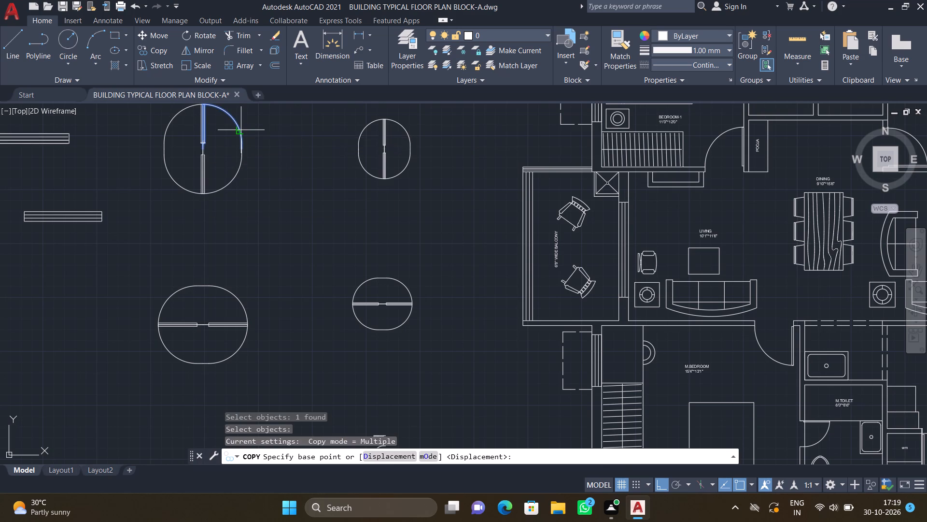
left_click(202, 150)
scroll(263, 197, "down", 1)
scroll(363, 239, "down", 1)
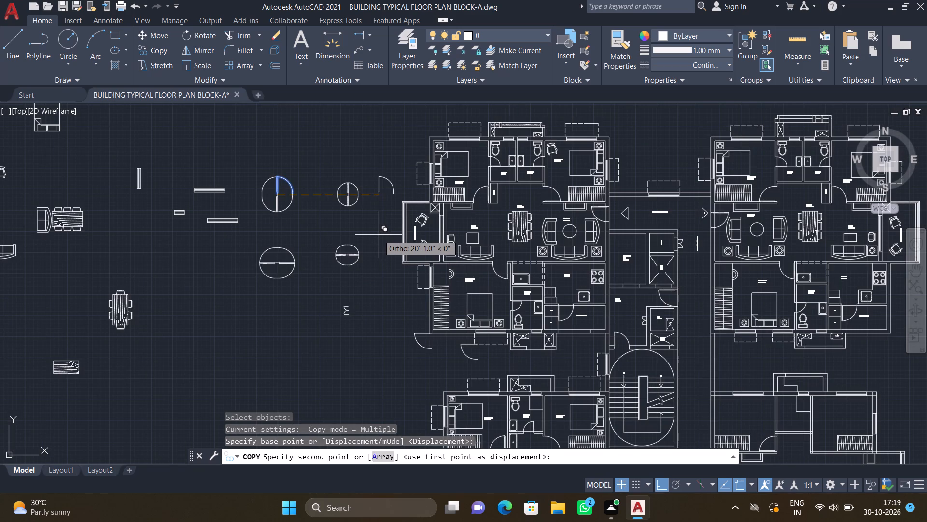
key("F8")
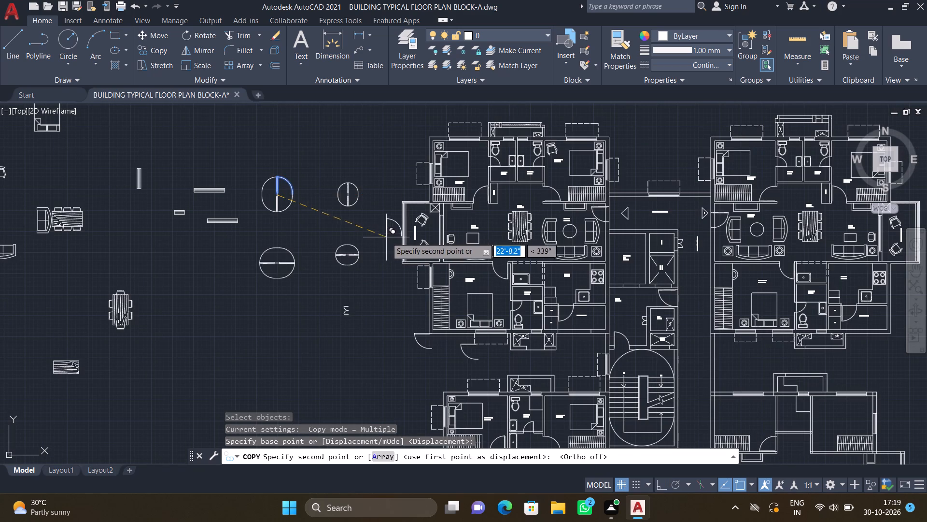
scroll(465, 274, "down", 2)
scroll(601, 346, "up", 2)
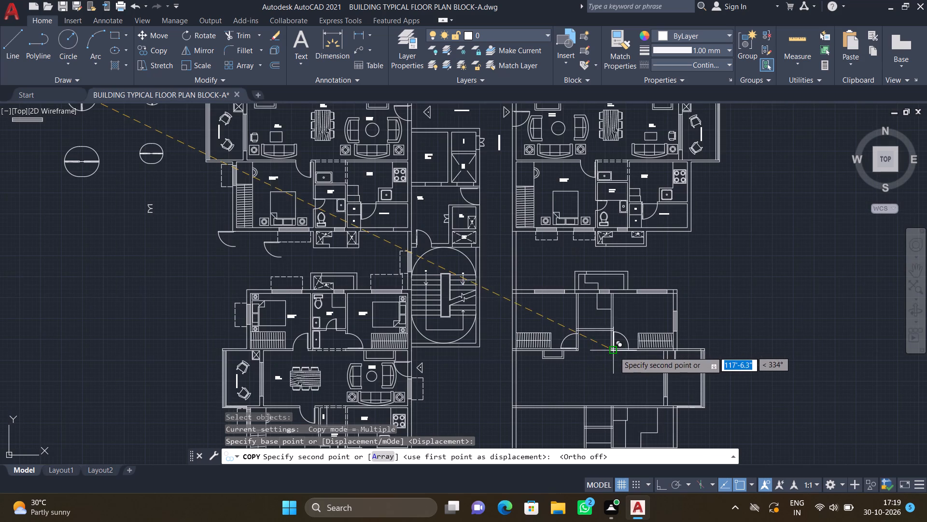
scroll(626, 349, "up", 2)
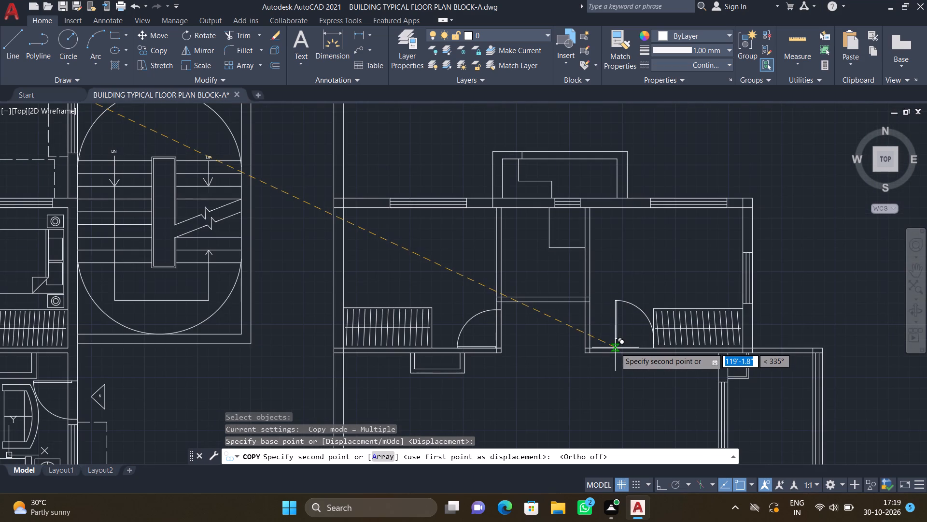
scroll(606, 347, "up", 1)
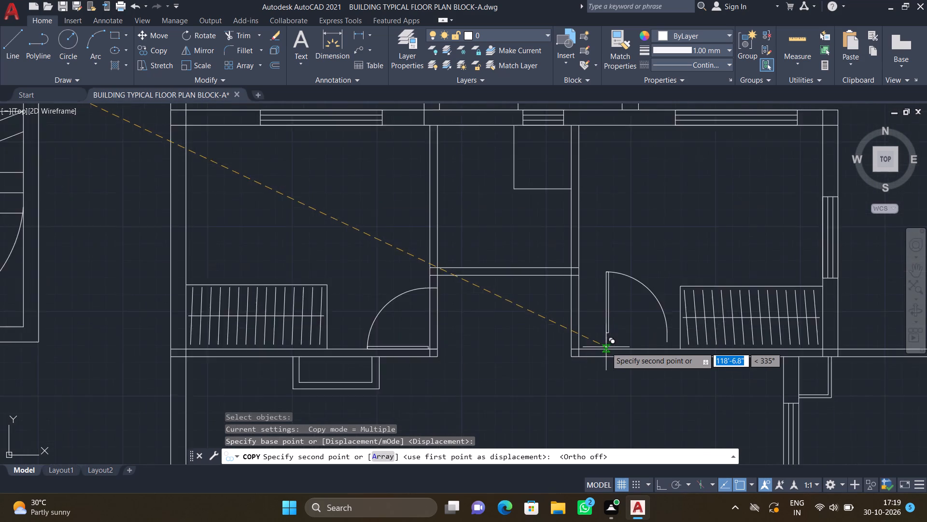
scroll(606, 347, "up", 1)
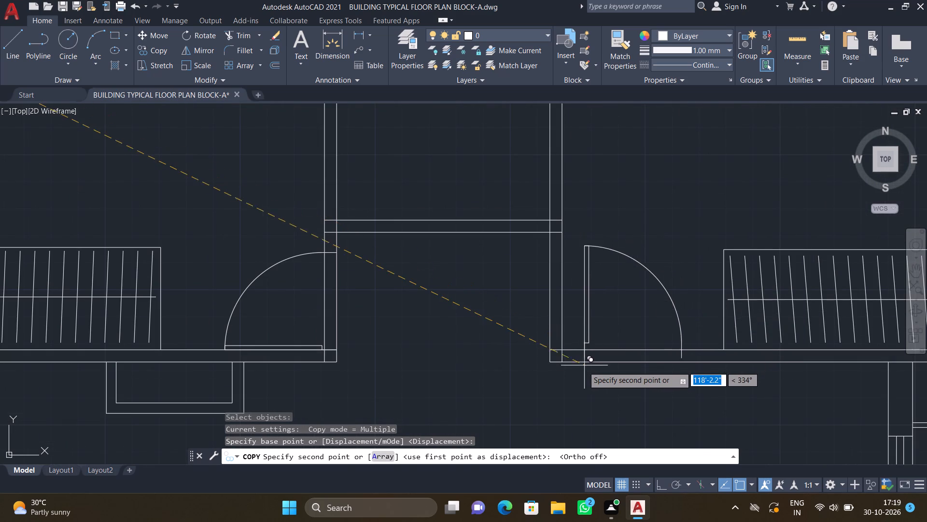
scroll(580, 368, "up", 2)
scroll(535, 362, "up", 1)
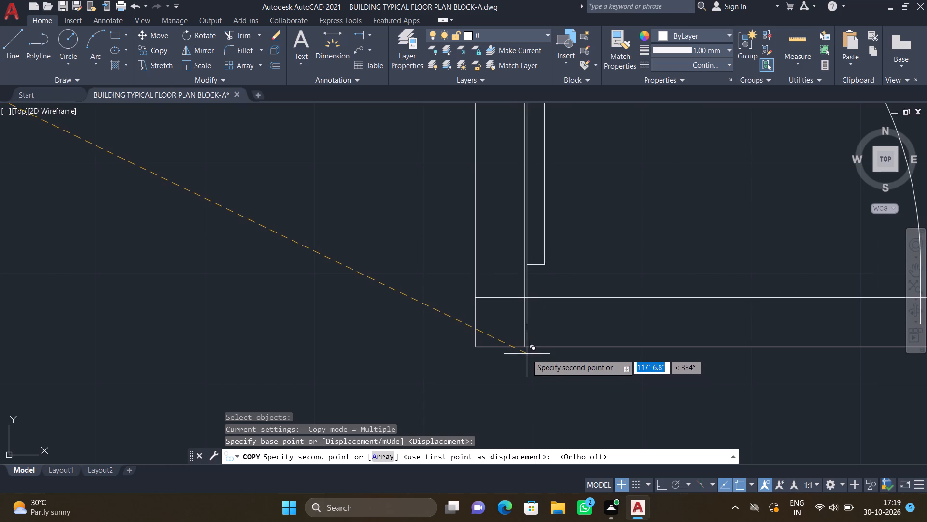
left_click(525, 346)
key("Return")
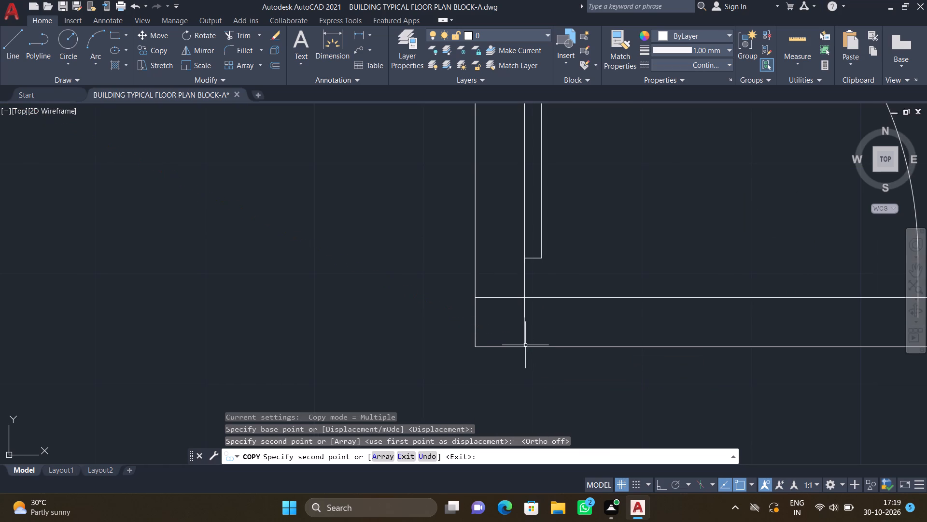
Copy the upper-left door leaf of the smaller vertical door set into the bottom wall of the toilet between the two upper bedrooms, and finish copying.
scroll(519, 331, "down", 3)
scroll(479, 347, "down", 2)
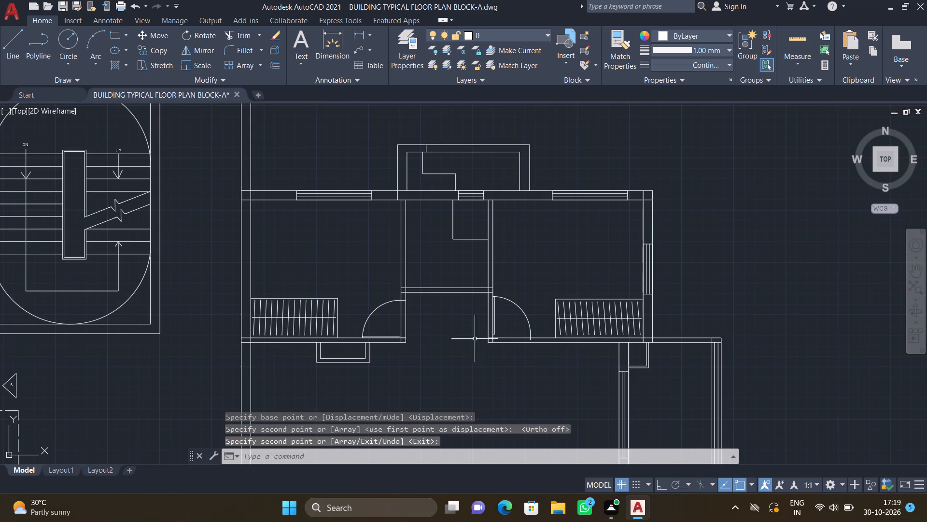
scroll(453, 326, "down", 2)
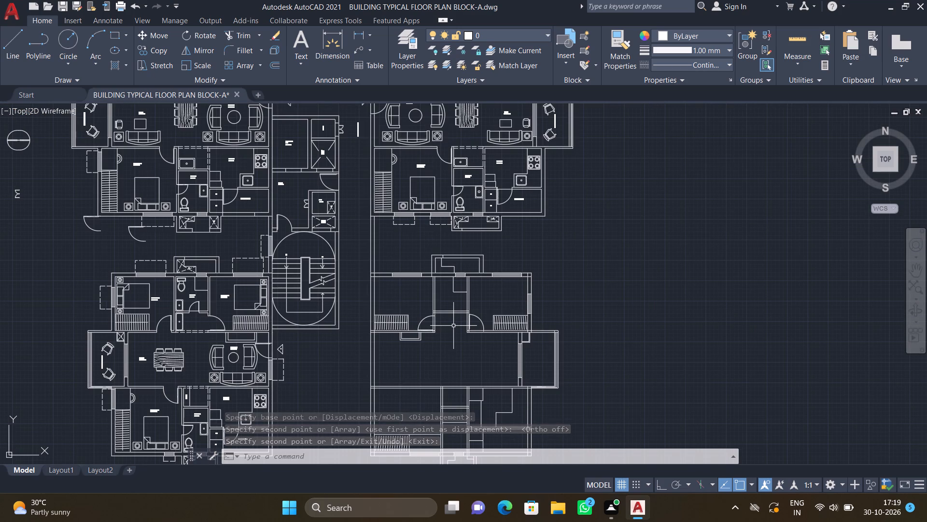
scroll(416, 350, "down", 2)
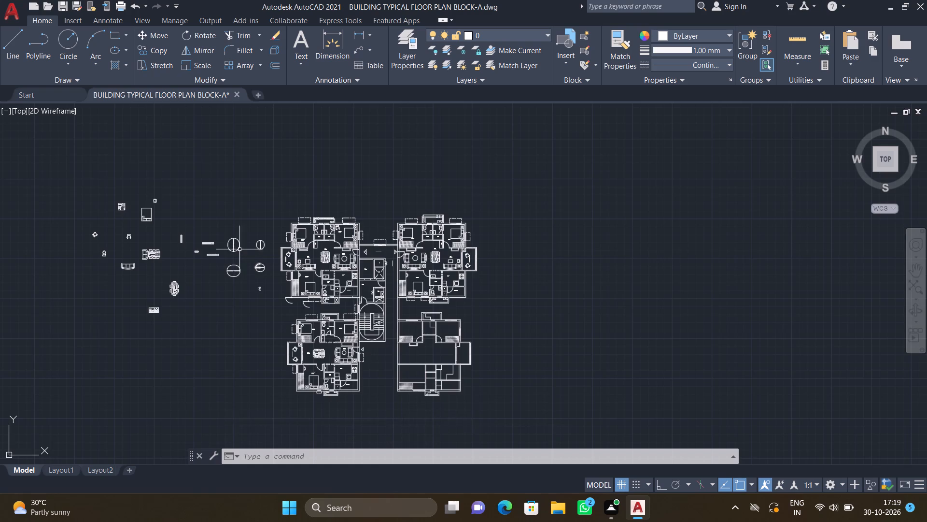
scroll(231, 246, "up", 2)
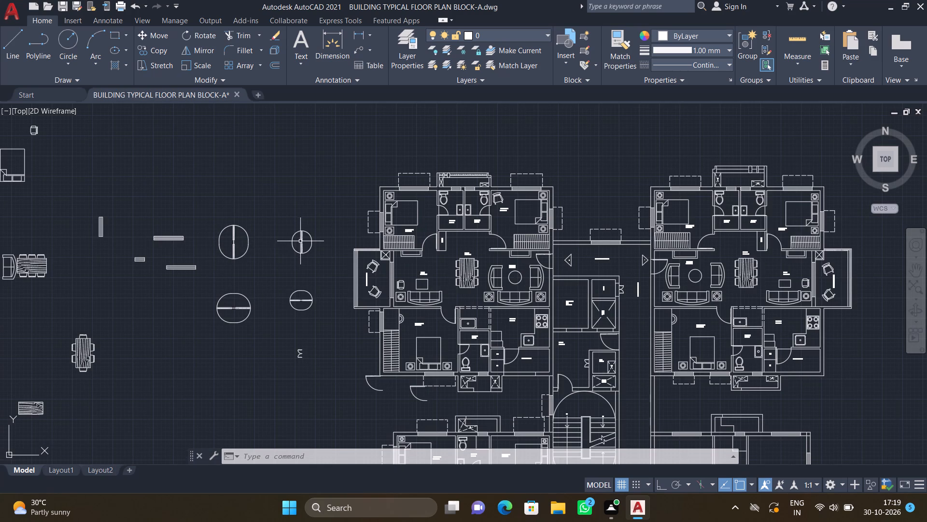
scroll(299, 239, "up", 2)
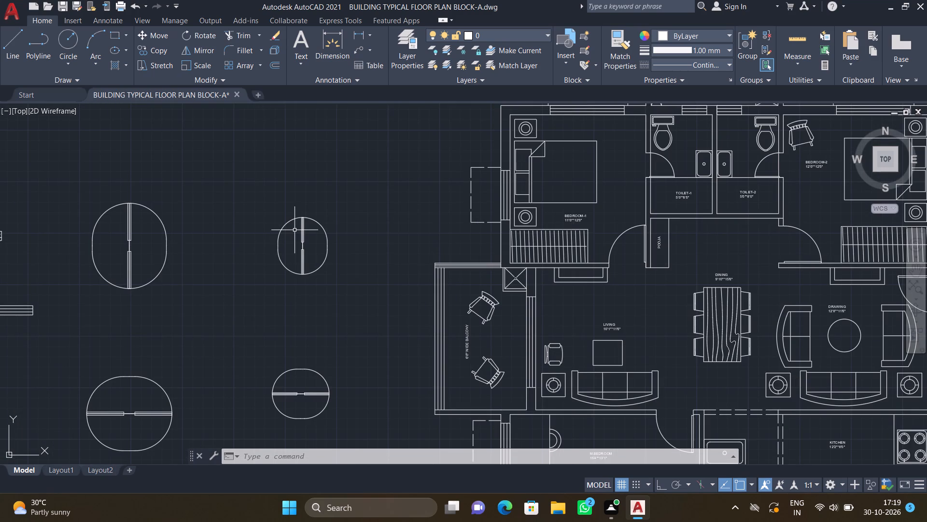
key("c")
key("o")
key("Return")
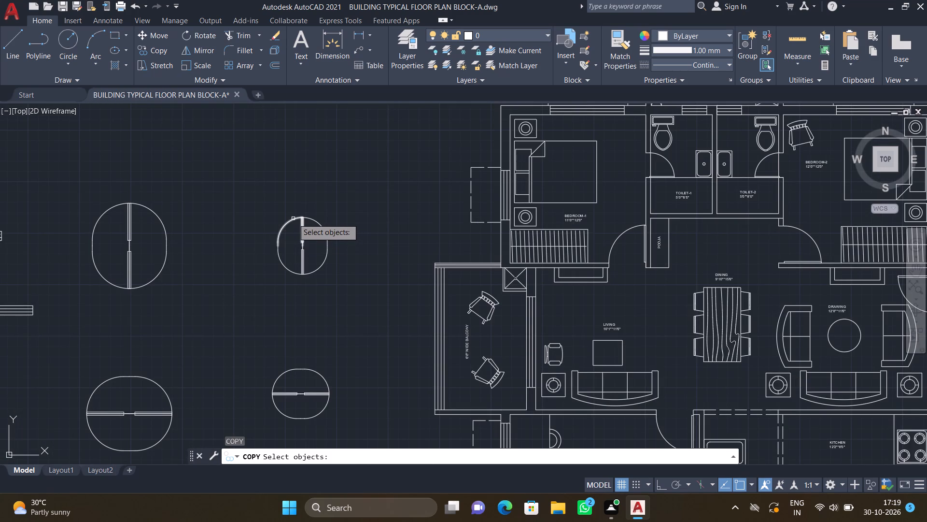
left_click(293, 218)
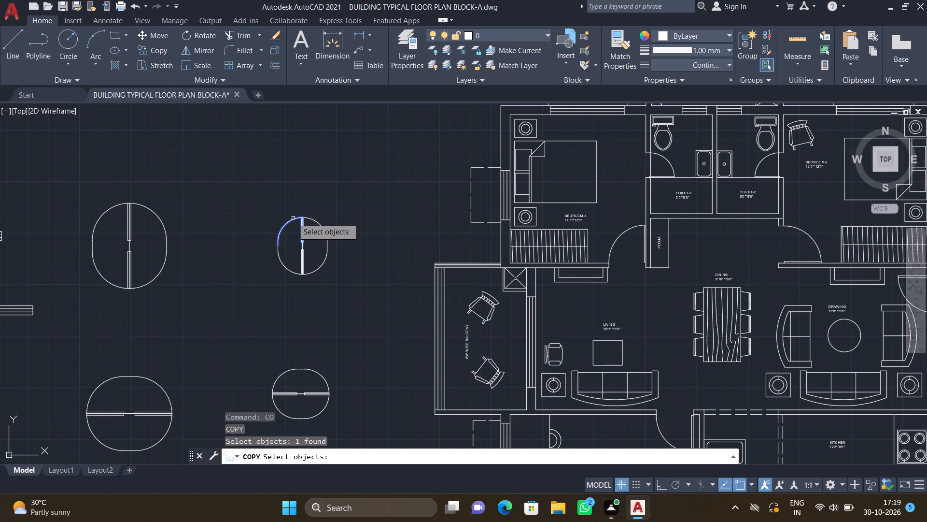
key("Return")
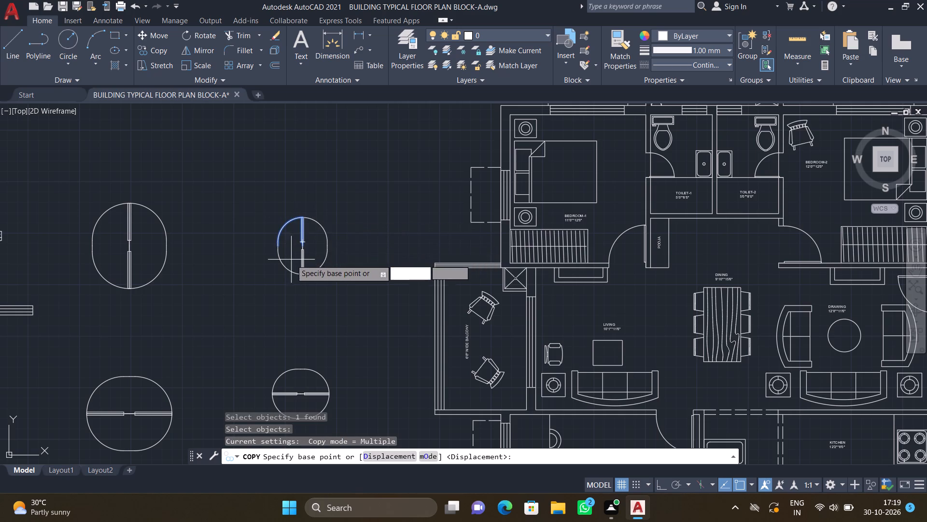
scroll(290, 255, "up", 2)
left_click(316, 228)
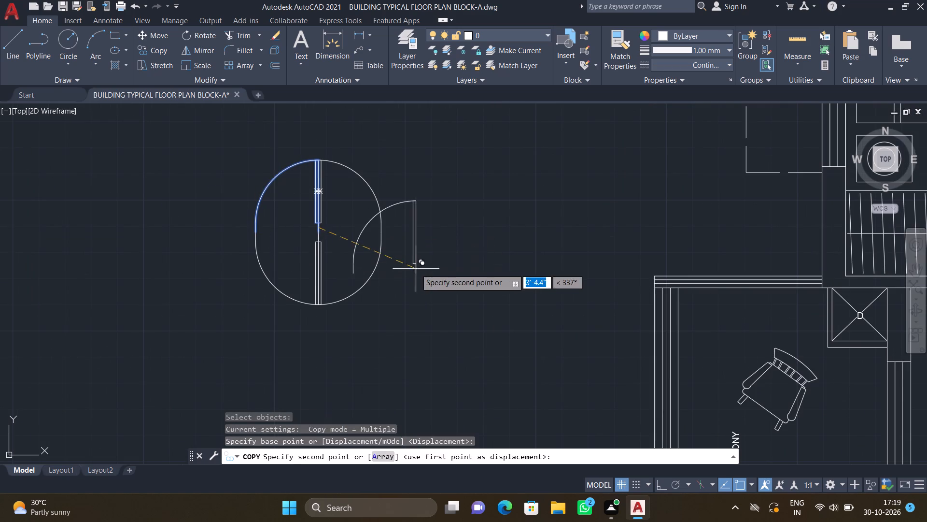
scroll(418, 268, "down", 3)
scroll(334, 205, "down", 3)
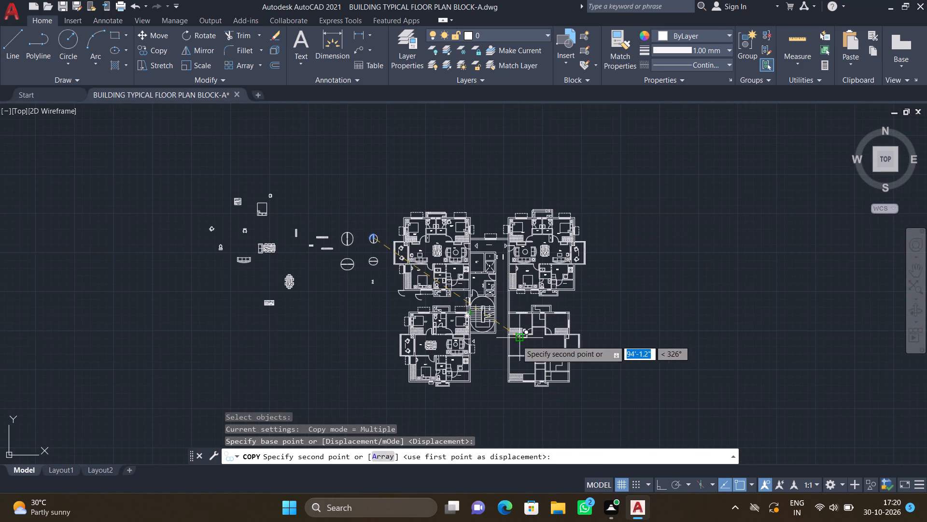
scroll(536, 330, "up", 3)
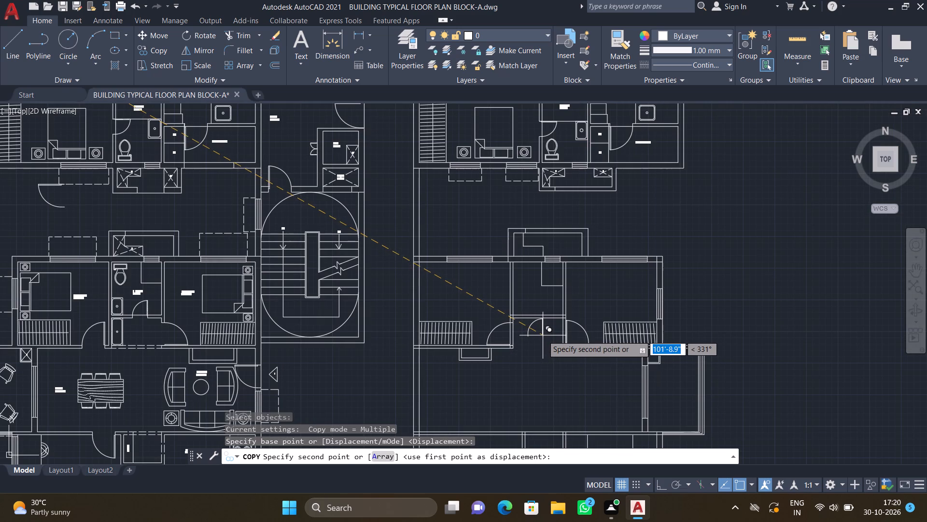
scroll(536, 311, "up", 1)
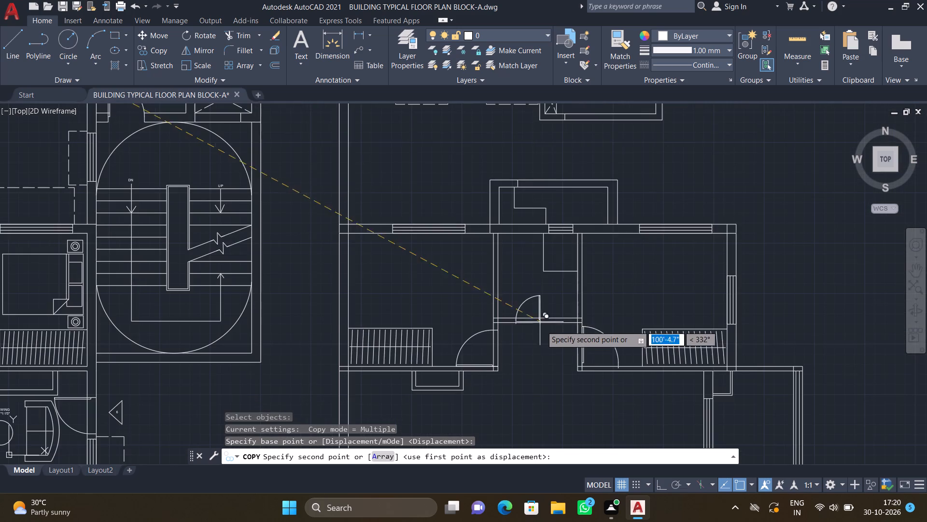
scroll(548, 320, "up", 3)
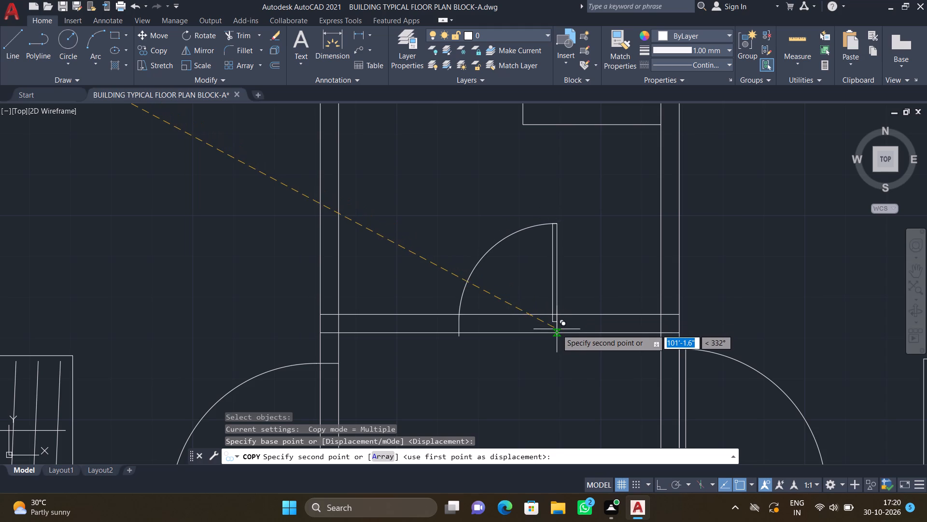
left_click(559, 323)
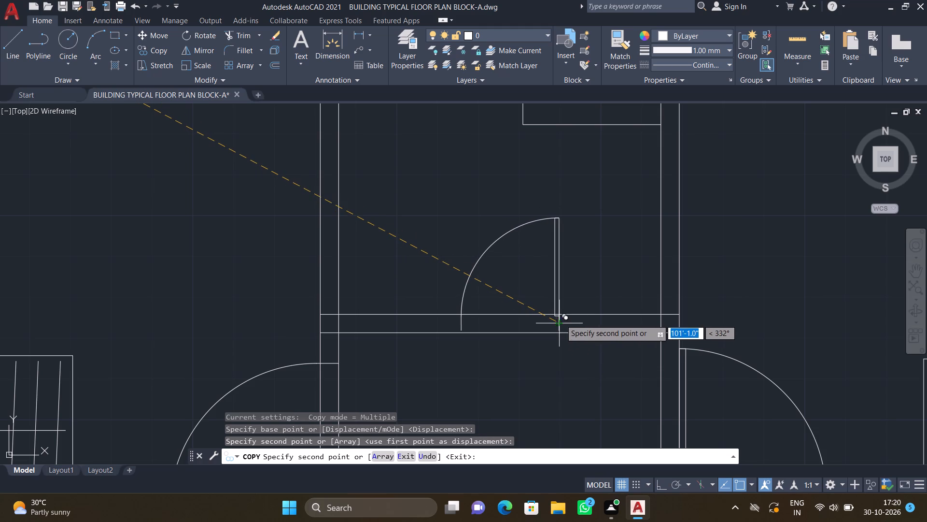
key("Return")
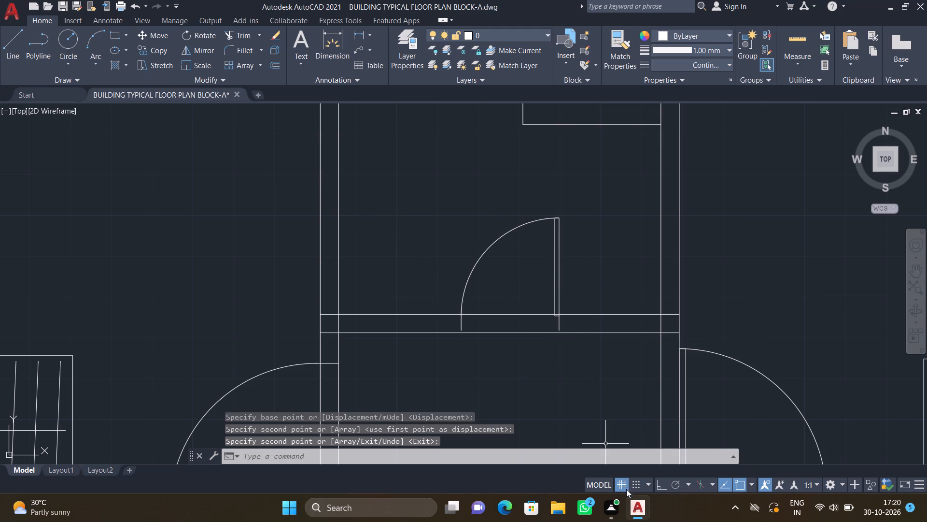
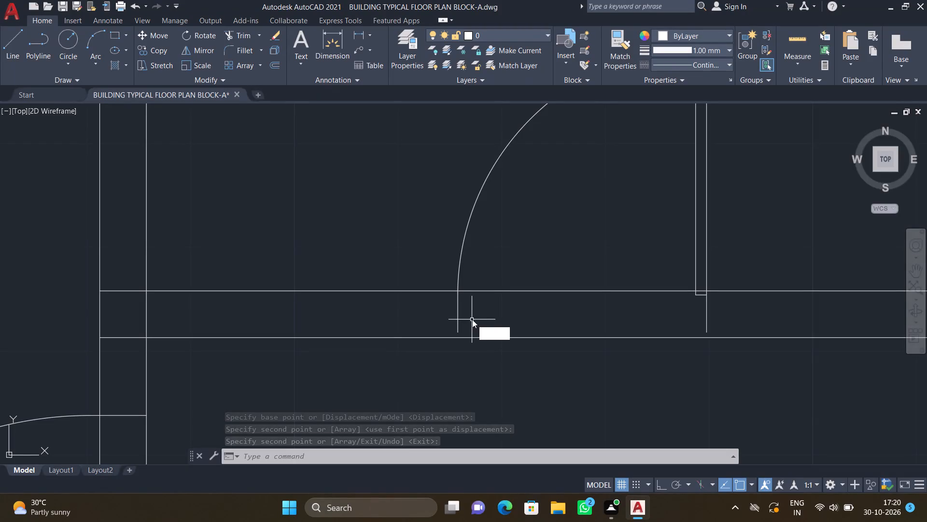
Move the copied toilet door down so its protruding end meets the lower face of the toilet's bottom wall.
key("Return")
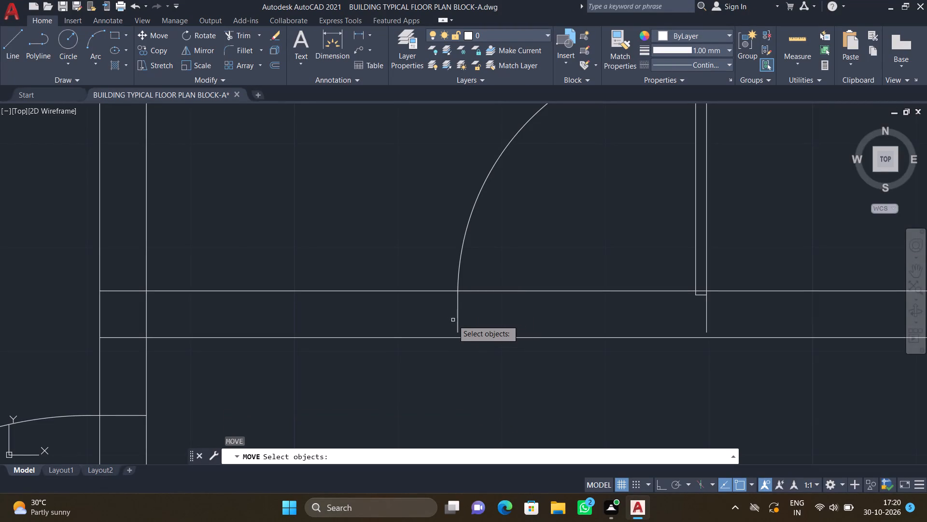
left_click(459, 316)
key("Return")
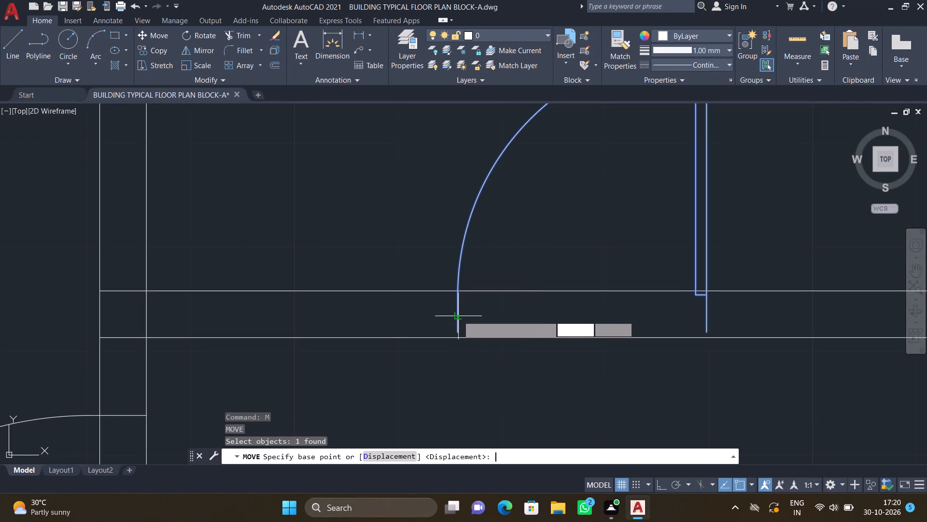
scroll(450, 335, "up", 2)
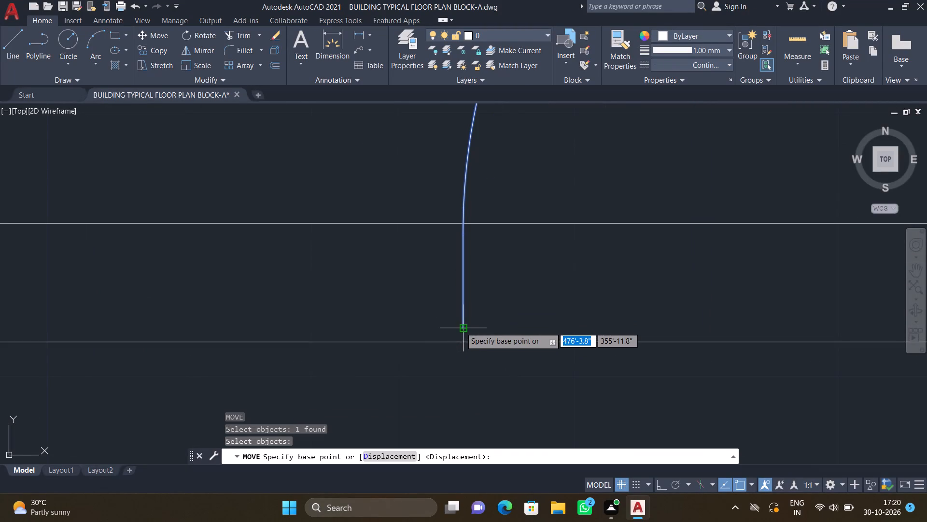
left_click(462, 325)
left_click(462, 341)
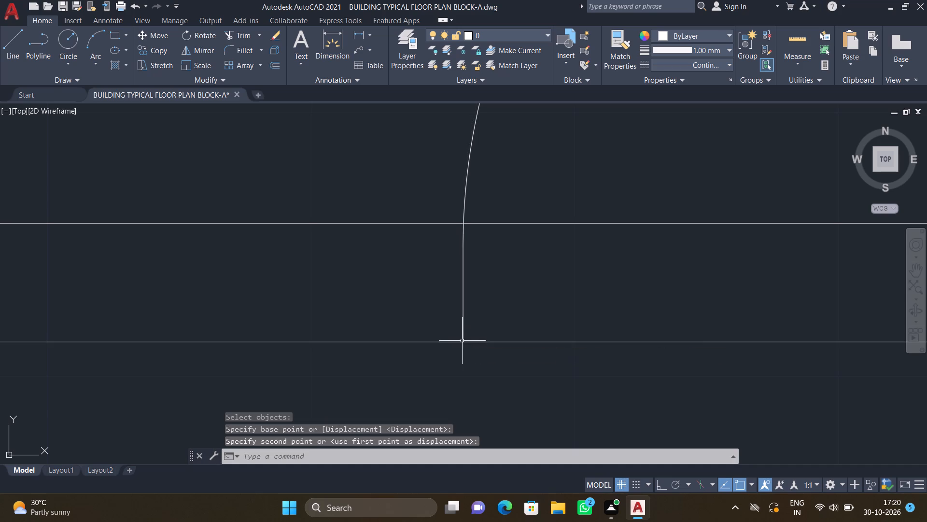
Copy the lower-right door leaf of the larger horizontal door set onto the living room's left outer wall, just below the upper-left bedroom, and finish copying.
scroll(465, 379, "down", 6)
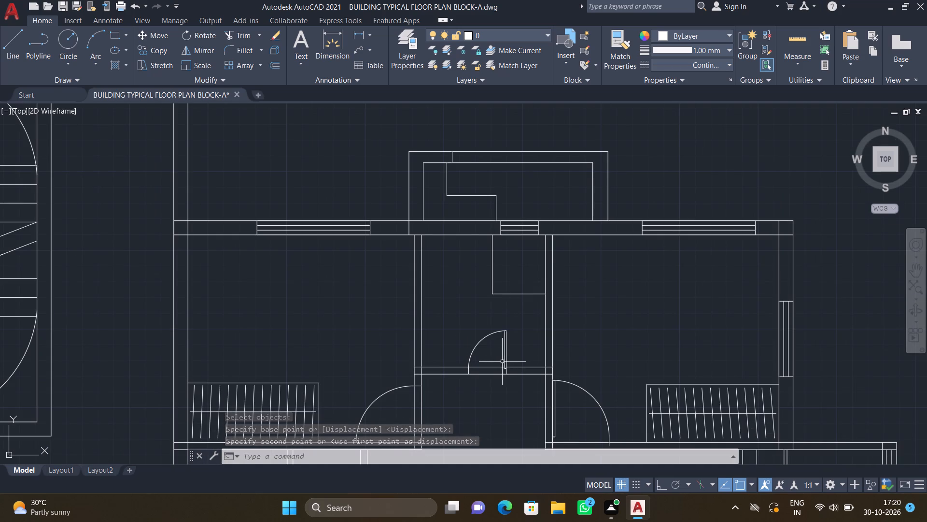
scroll(503, 362, "down", 2)
scroll(549, 250, "down", 1)
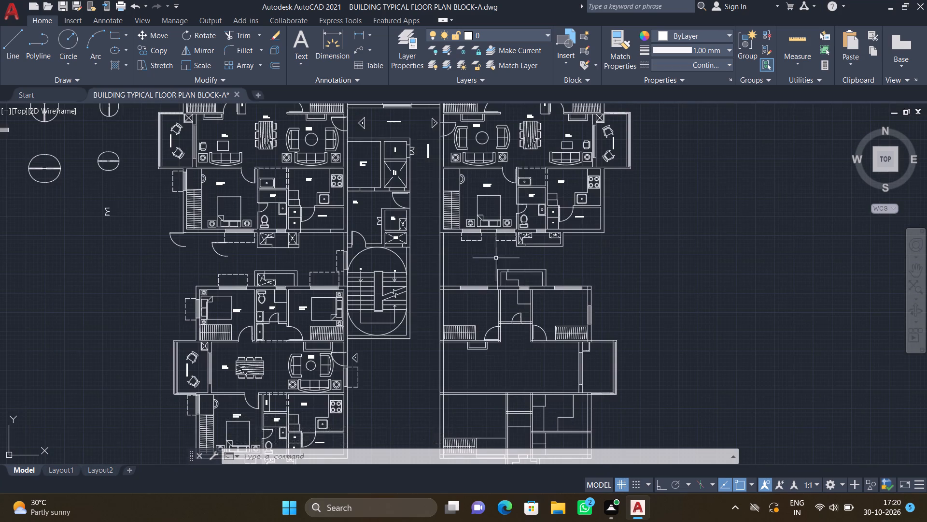
scroll(502, 256, "down", 1)
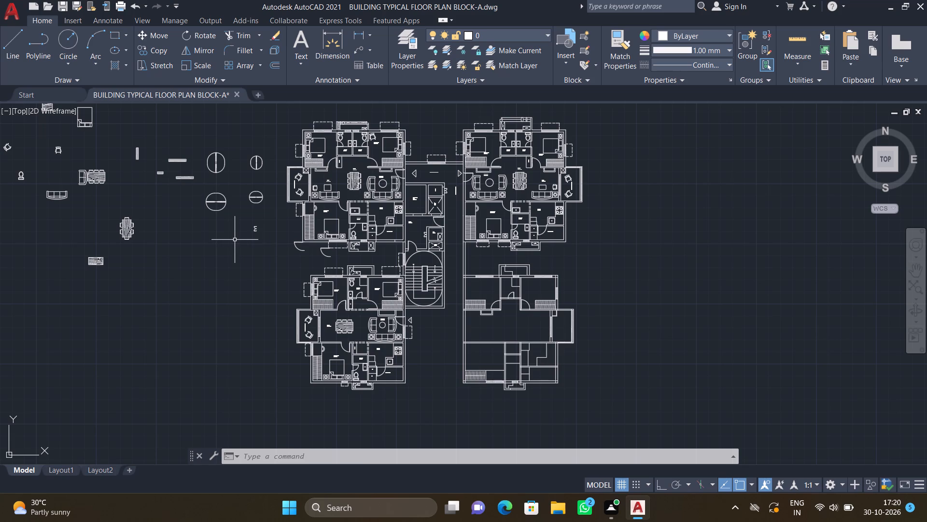
scroll(212, 201, "up", 1)
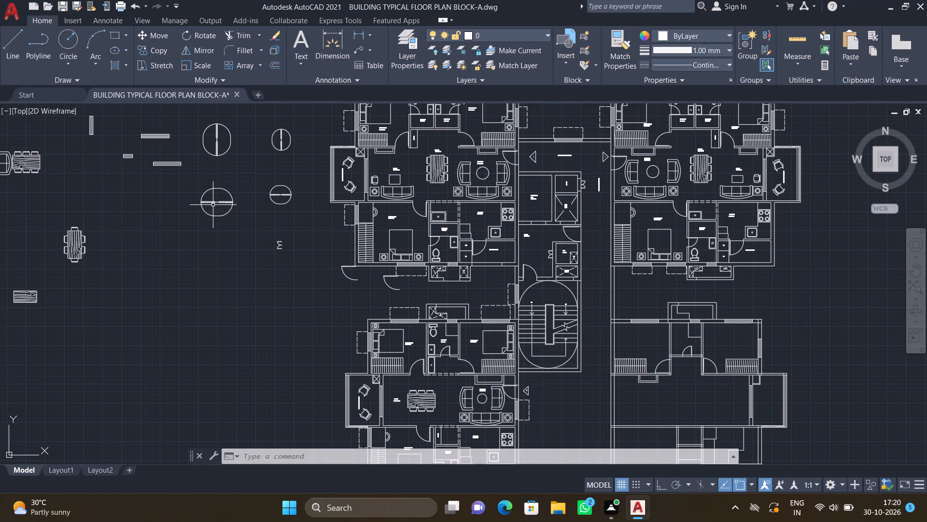
scroll(217, 212, "up", 2)
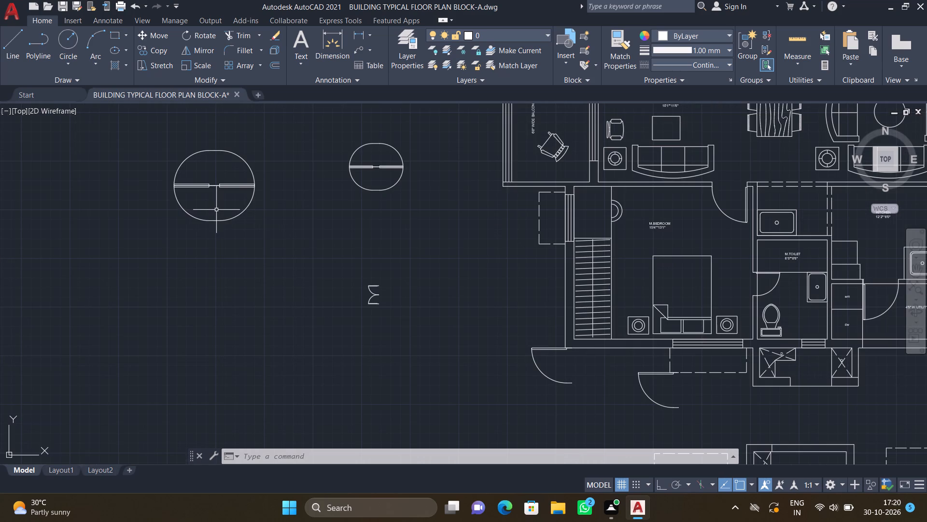
type("CO")
key("Return")
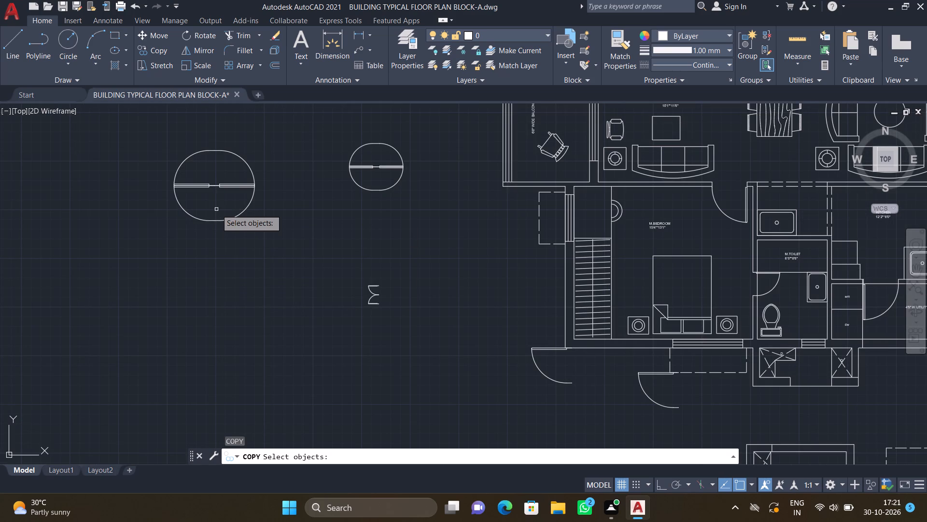
left_click(249, 207)
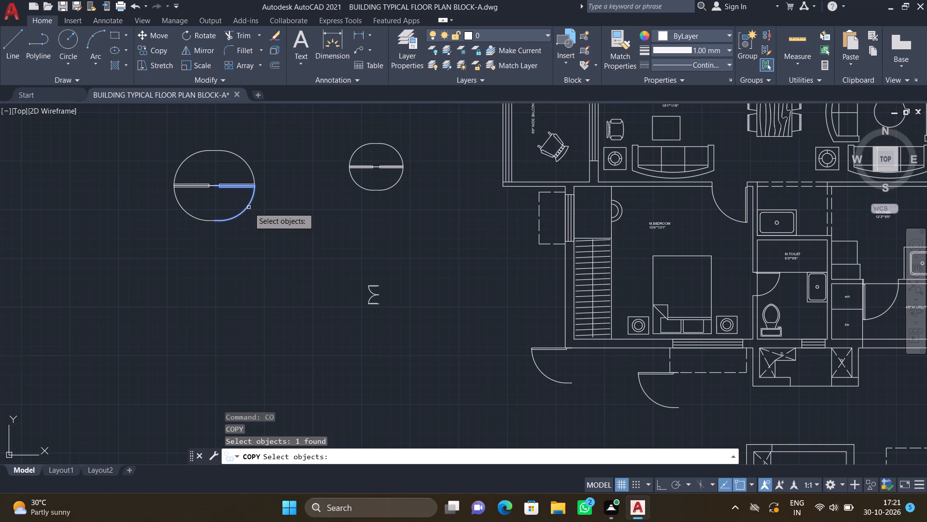
key("Return")
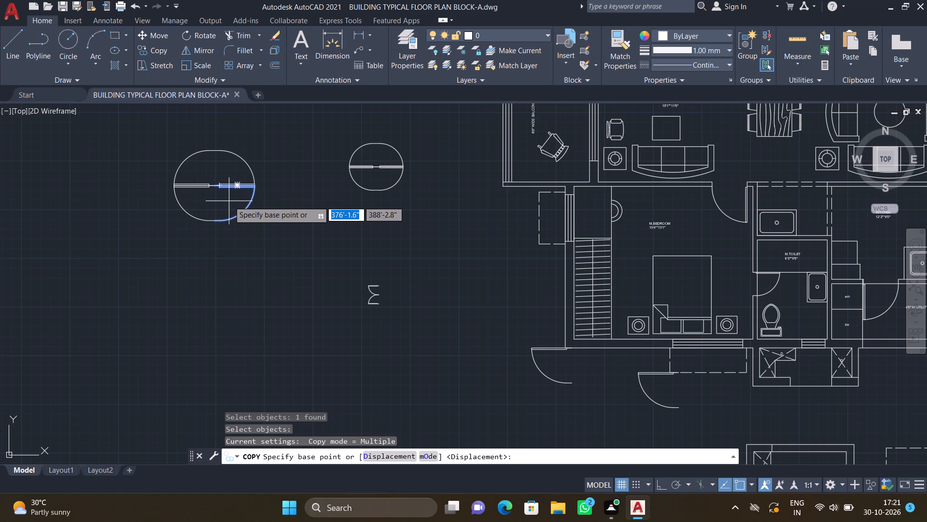
scroll(225, 199, "up", 4)
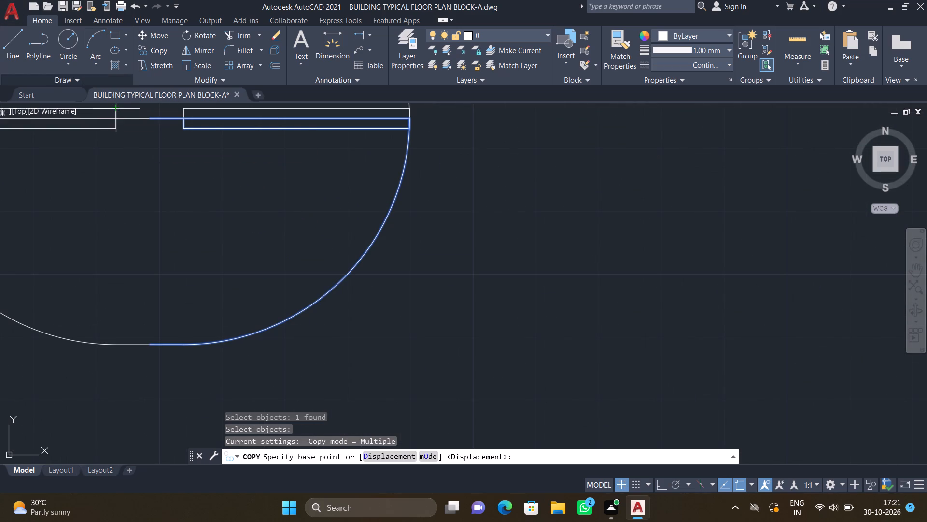
left_click(149, 115)
scroll(299, 207, "down", 3)
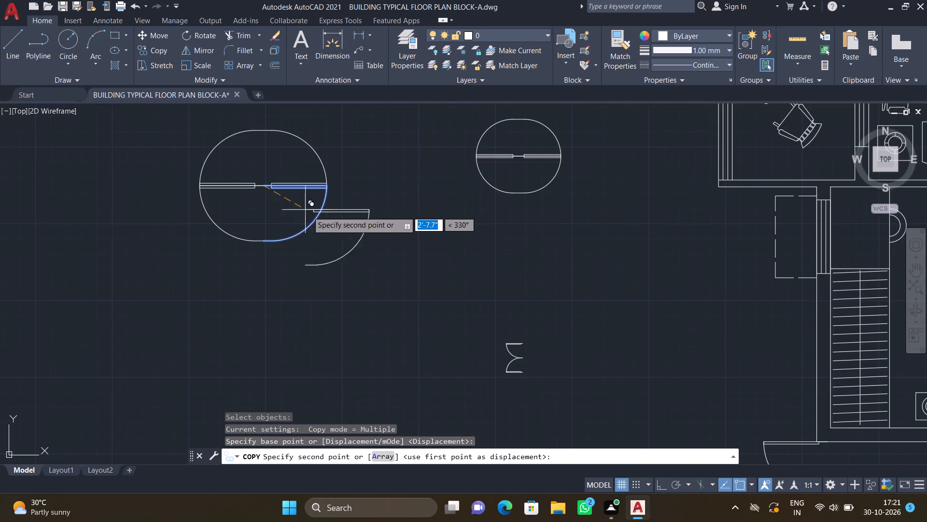
scroll(381, 255, "down", 3)
middle_click_drag(414, 259, 409, 252)
scroll(411, 253, "down", 2)
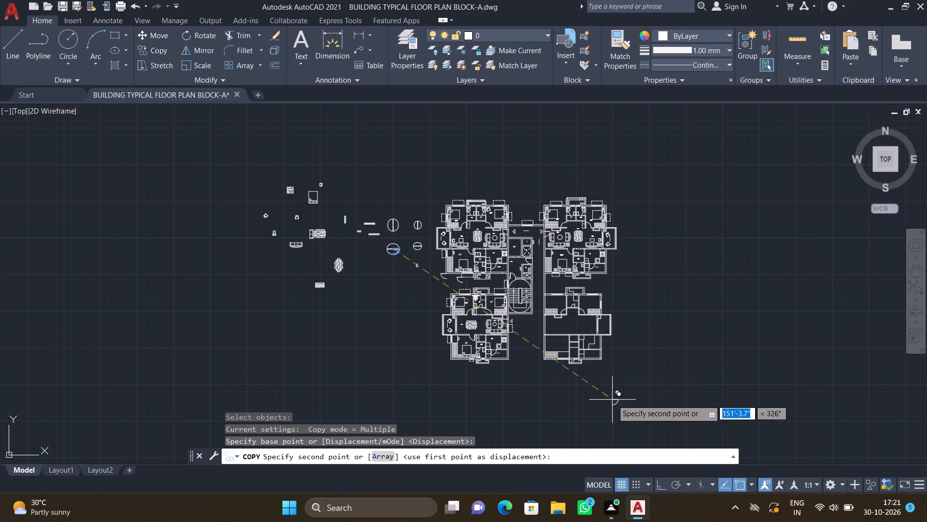
scroll(506, 339, "up", 3)
scroll(379, 288, "down", 2)
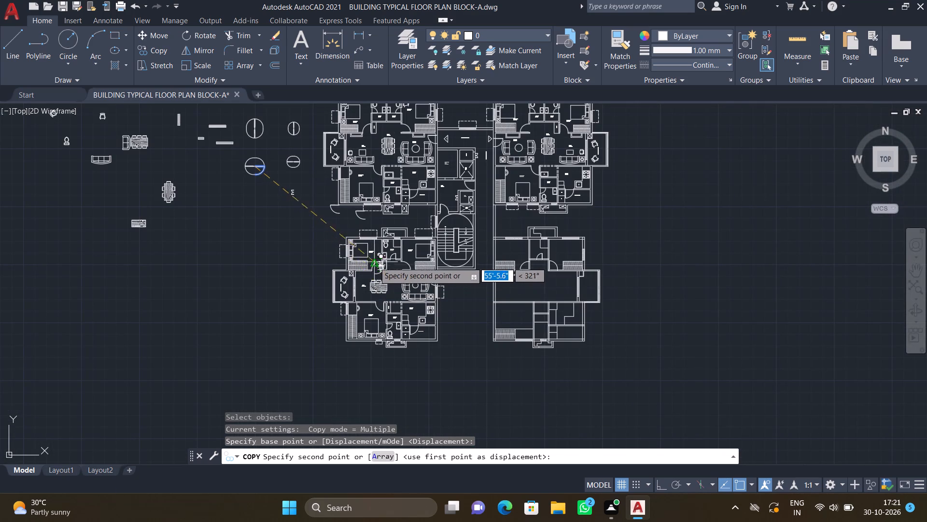
scroll(355, 209, "up", 3)
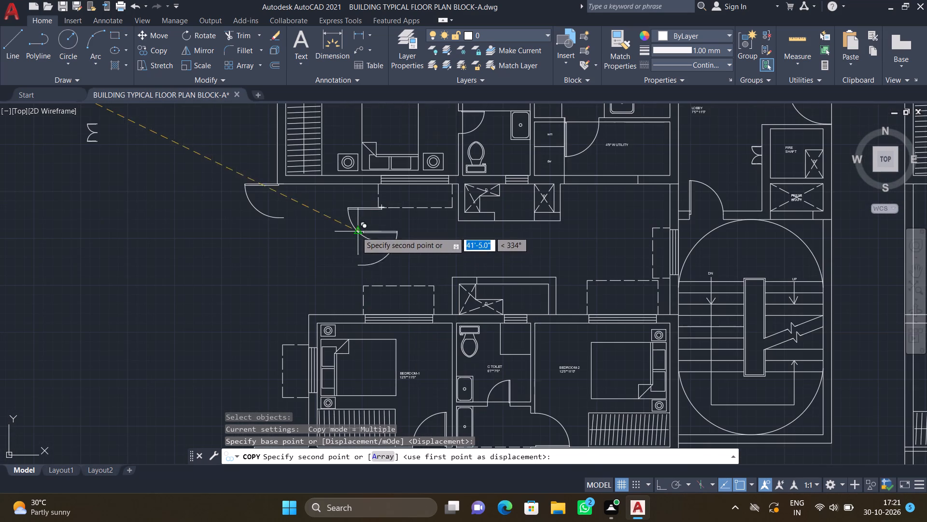
scroll(433, 246, "down", 3)
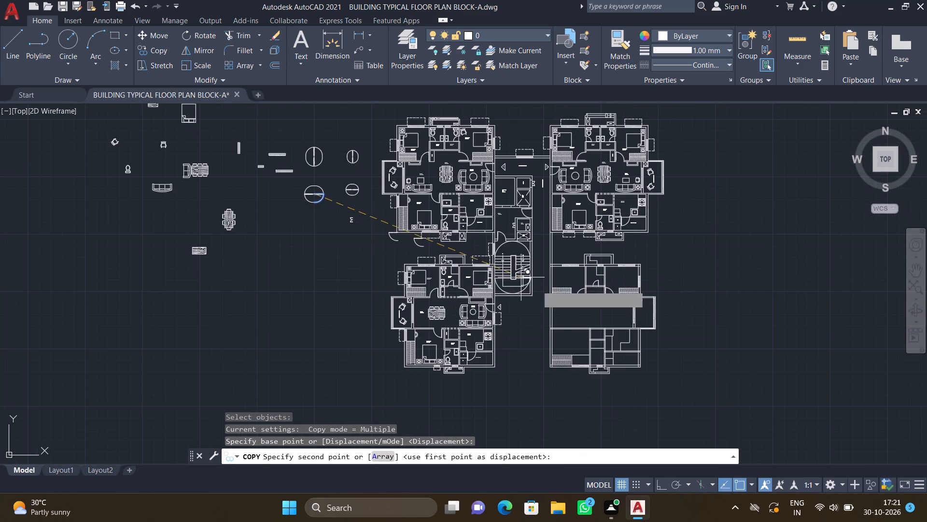
scroll(576, 299, "up", 2)
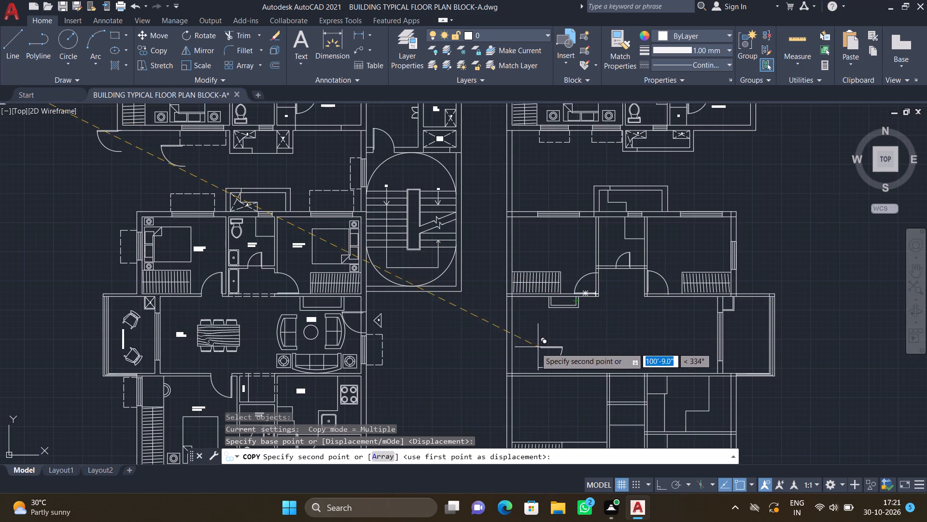
scroll(509, 318, "up", 2)
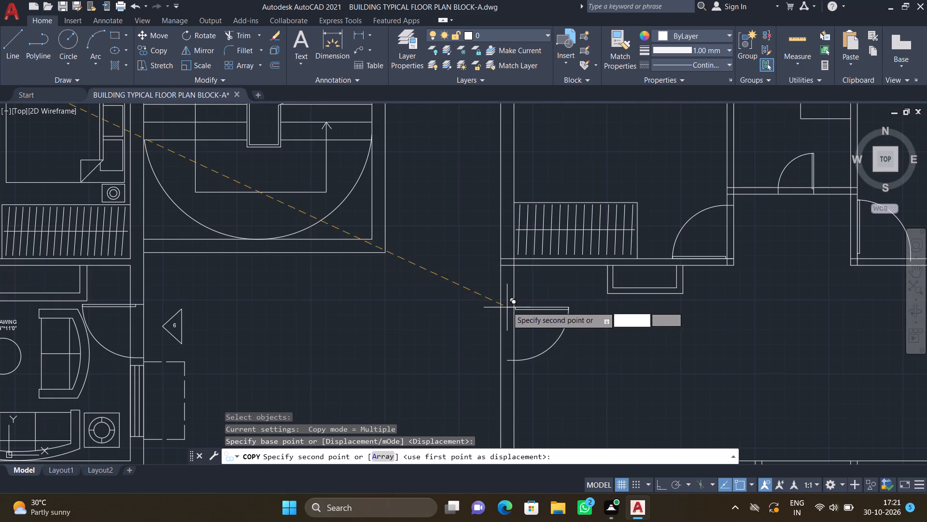
scroll(501, 293, "up", 3)
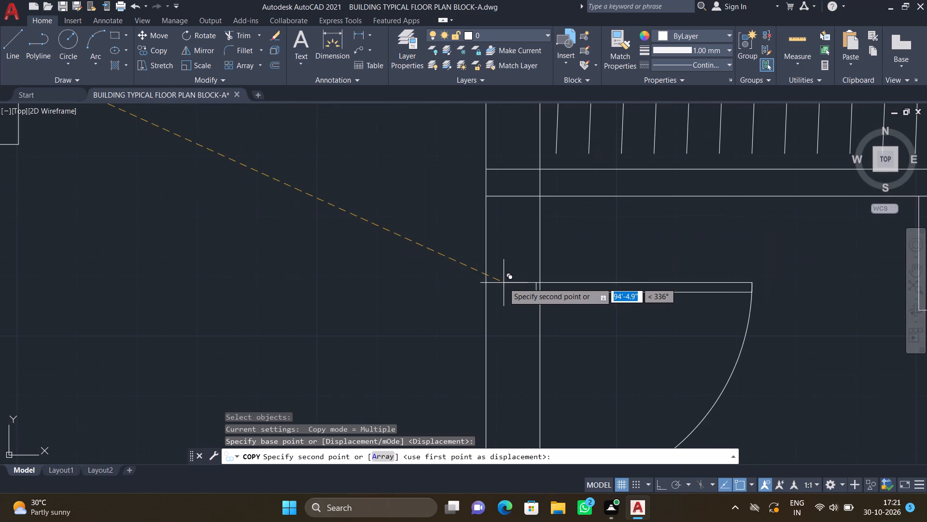
left_click(486, 256)
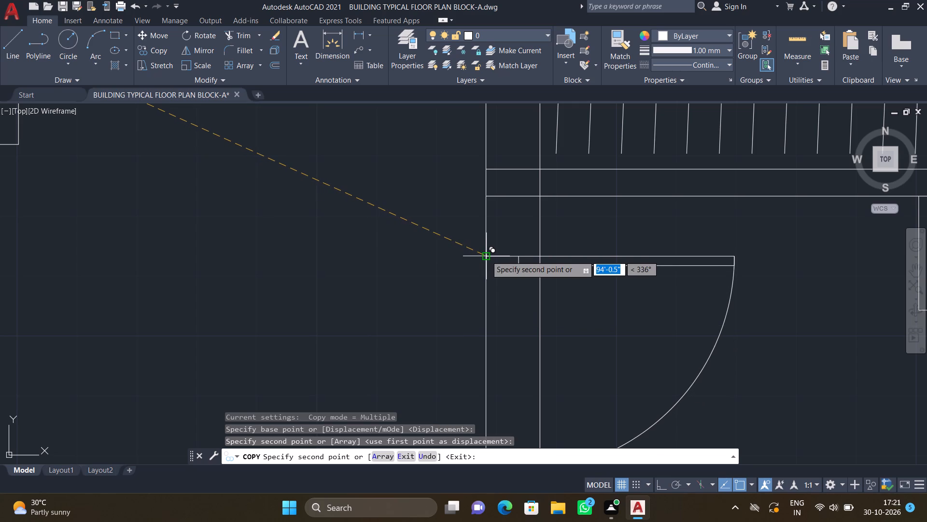
key("Return")
Delete the two stray door leaves lying below the upper-left flat's master bedroom.
scroll(508, 255, "down", 2)
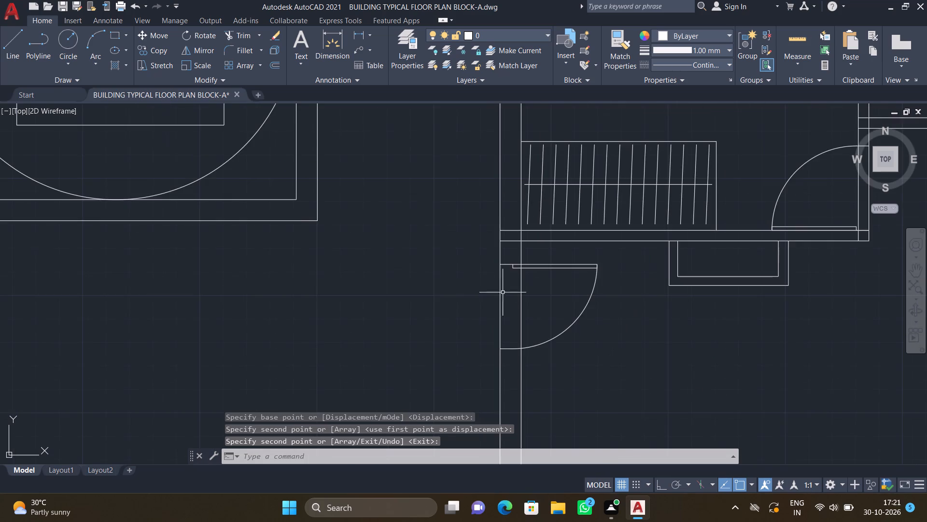
scroll(441, 283, "down", 6)
scroll(363, 242, "up", 3)
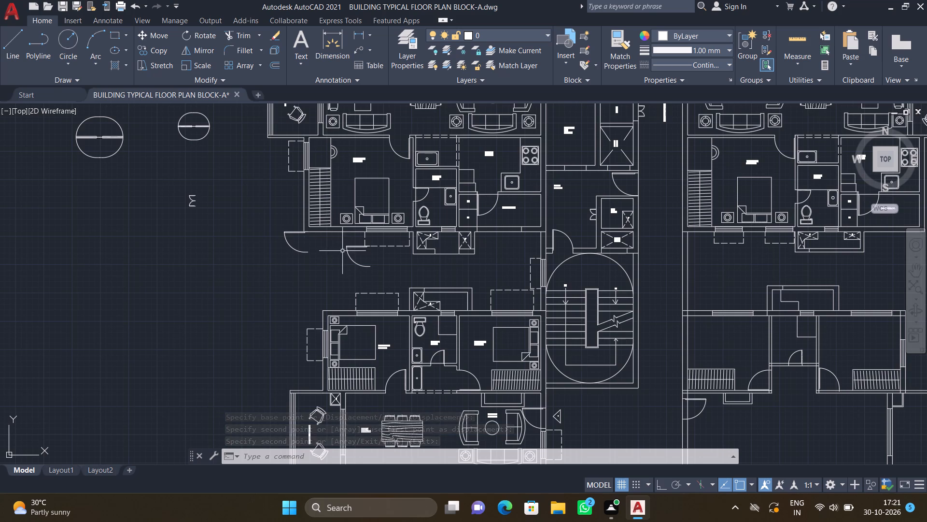
scroll(342, 250, "up", 2)
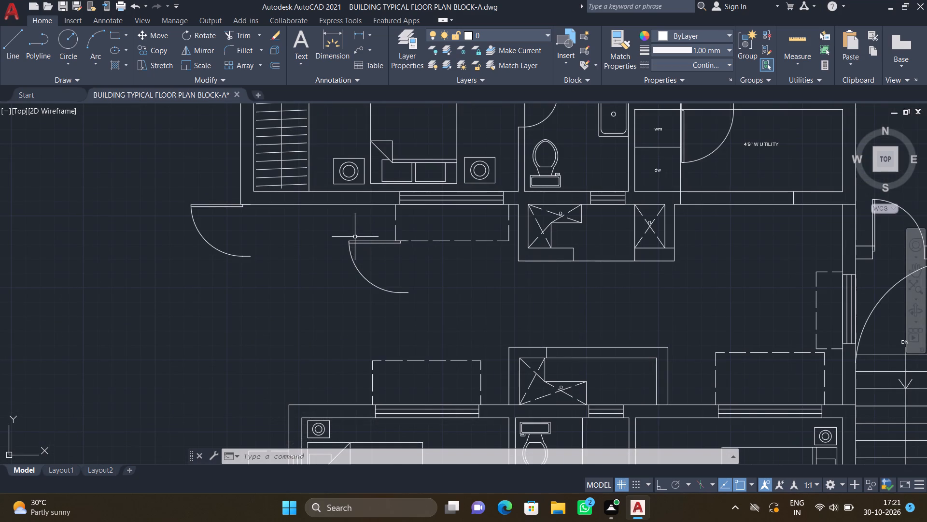
left_click(357, 240)
key("Delete")
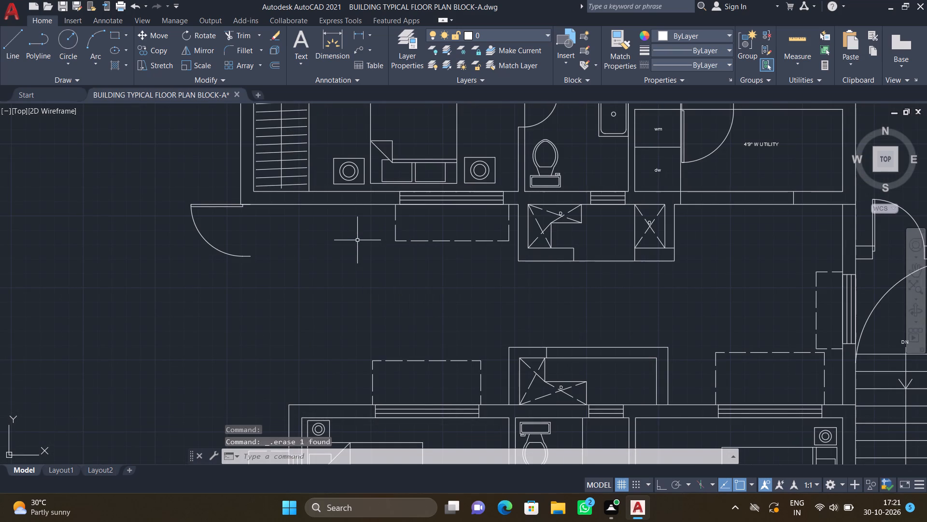
left_click(208, 204)
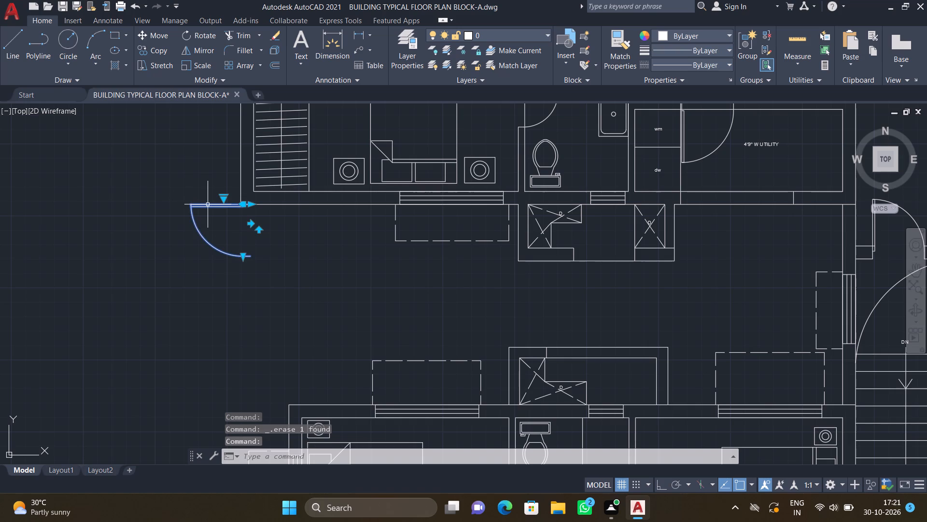
key("Delete")
Copy the lower-left door leaf of the larger horizontal door set into the lower-left bedroom's right wall, directly under its top wall, and finish copying.
scroll(223, 209, "down", 3)
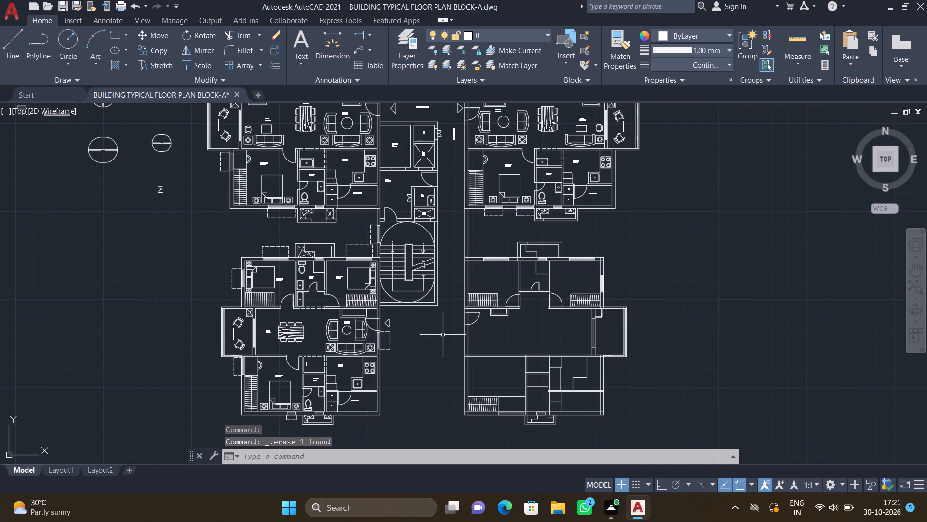
scroll(264, 246, "down", 1)
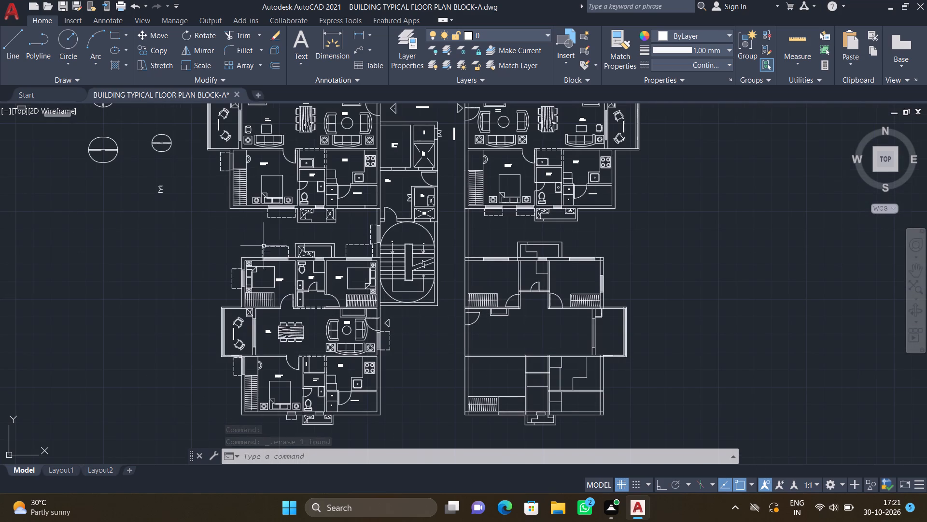
scroll(263, 246, "down", 1)
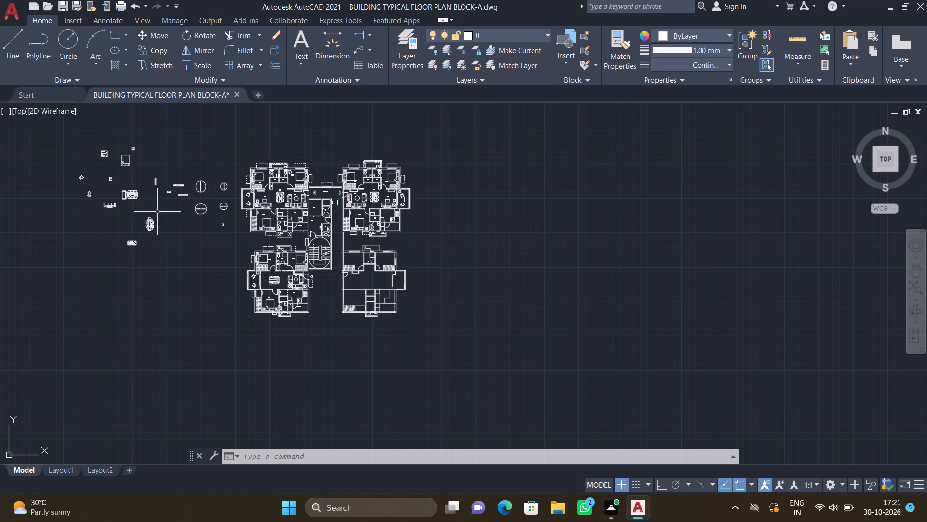
scroll(189, 207, "up", 4)
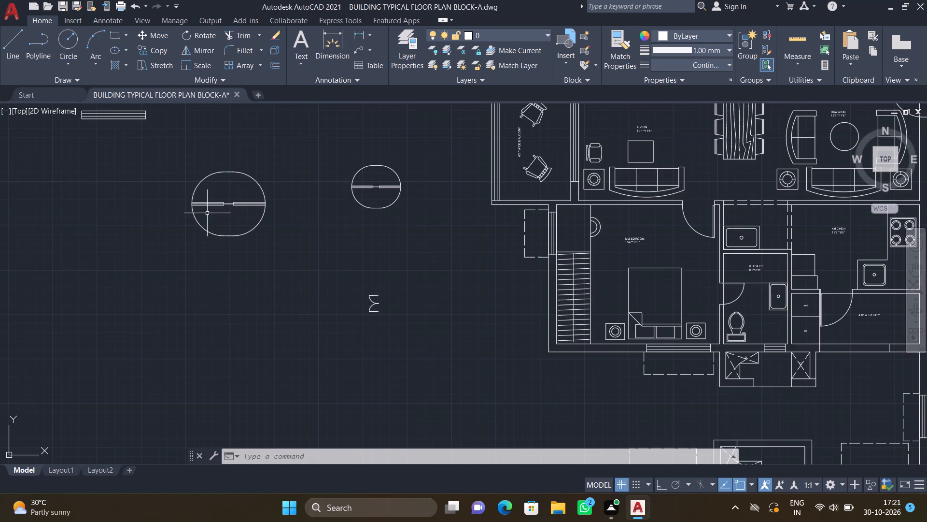
type("CO")
key("Return")
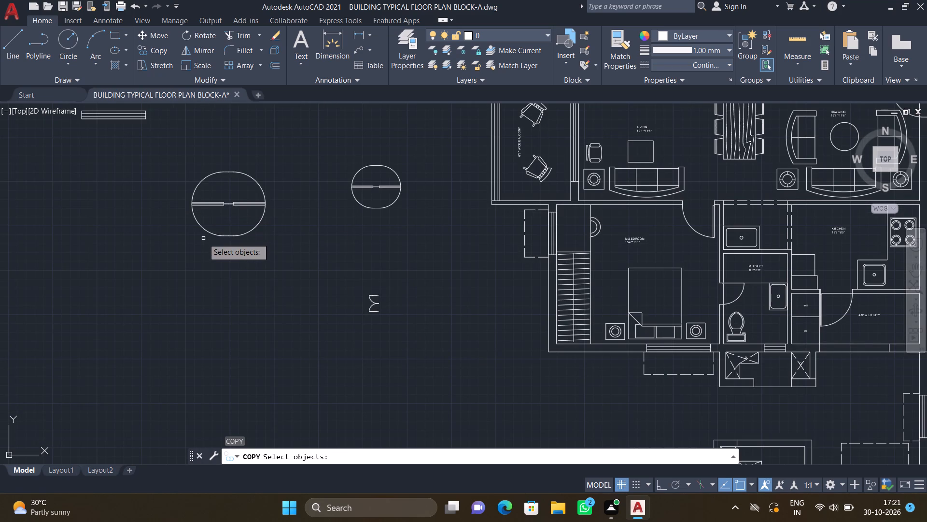
left_click(207, 230)
key("Return")
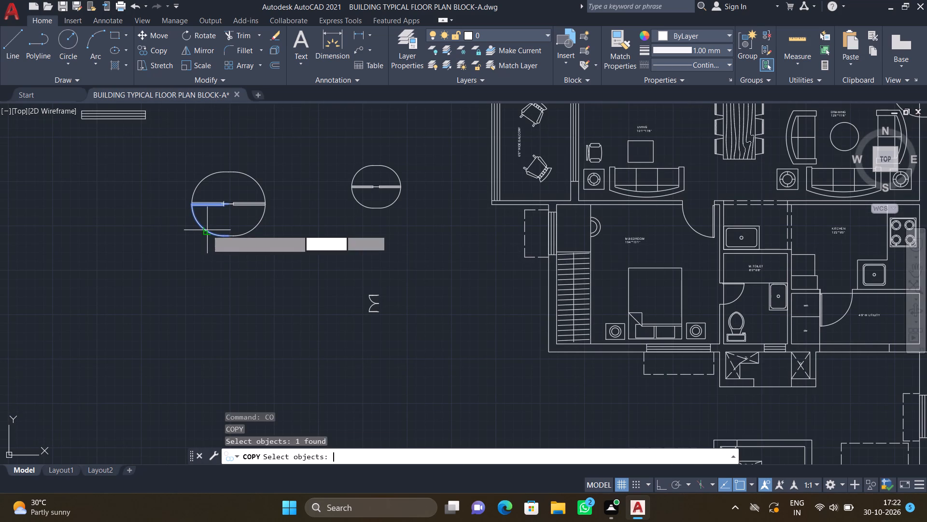
scroll(229, 204, "up", 2)
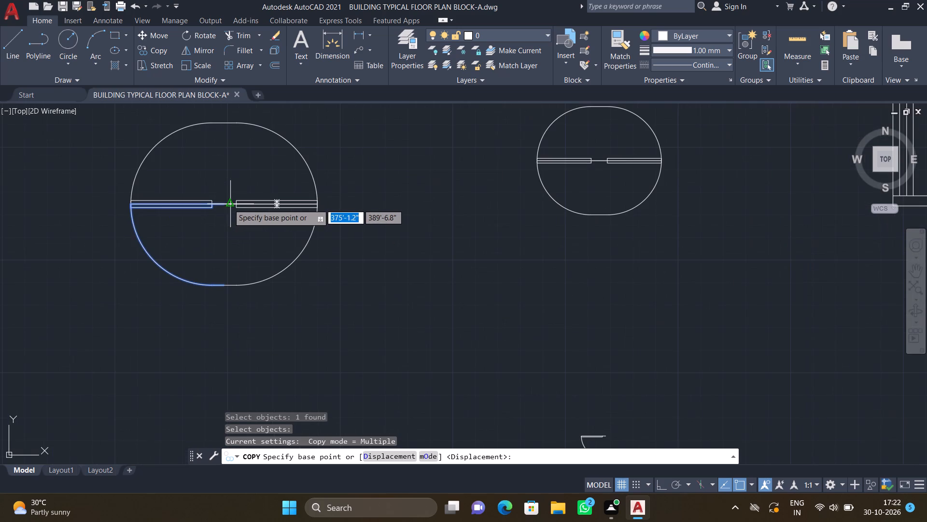
left_click(222, 203)
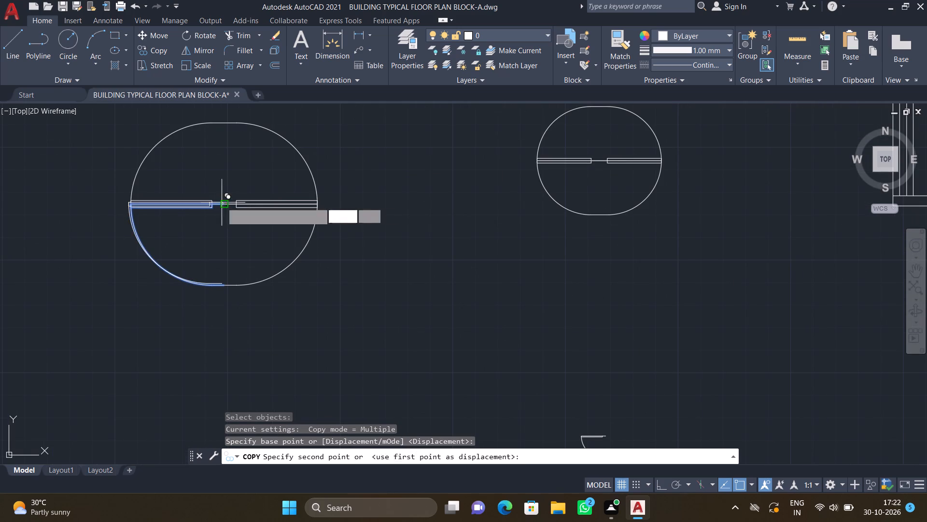
scroll(373, 261, "down", 1)
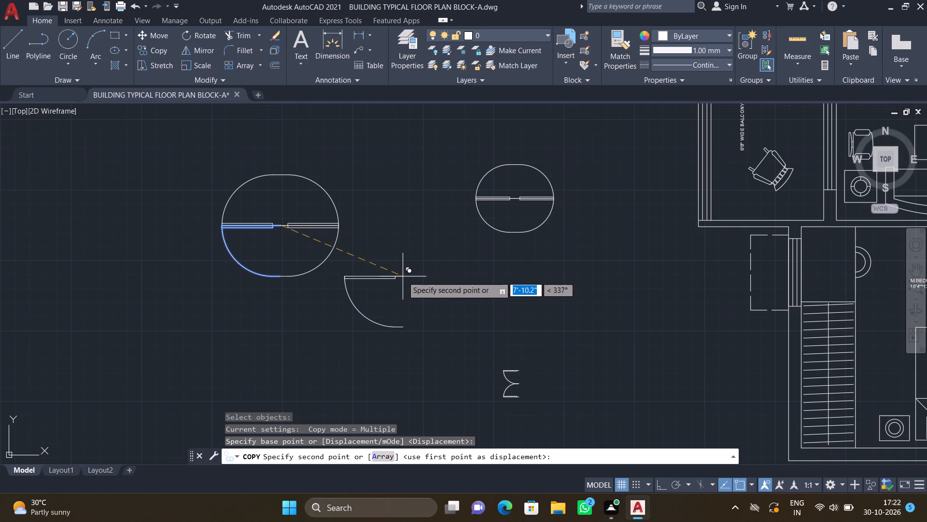
scroll(422, 274, "down", 3)
scroll(495, 271, "down", 2)
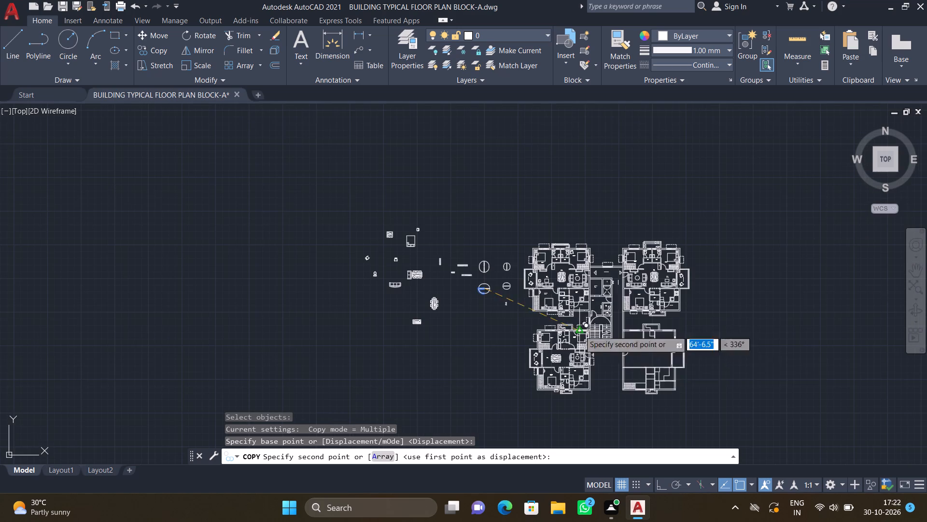
scroll(590, 384, "down", 1)
scroll(620, 376, "up", 4)
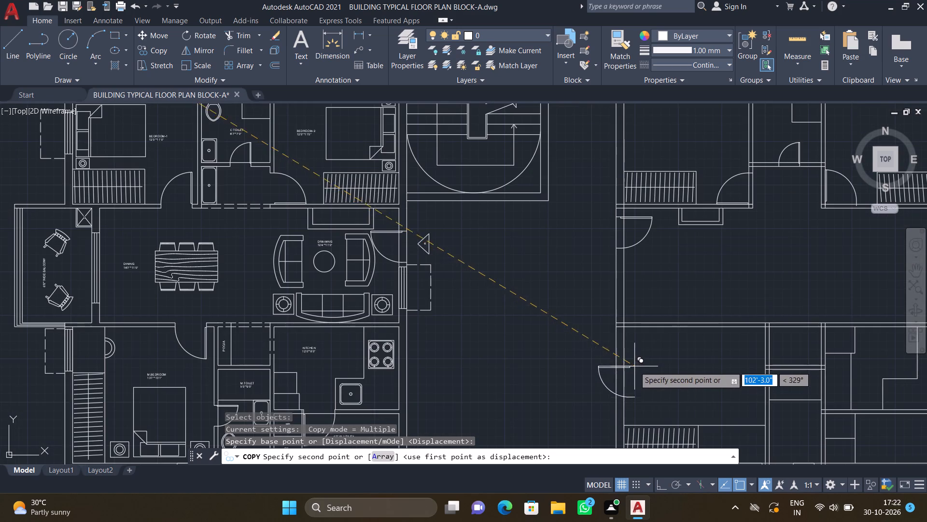
scroll(766, 337, "up", 2)
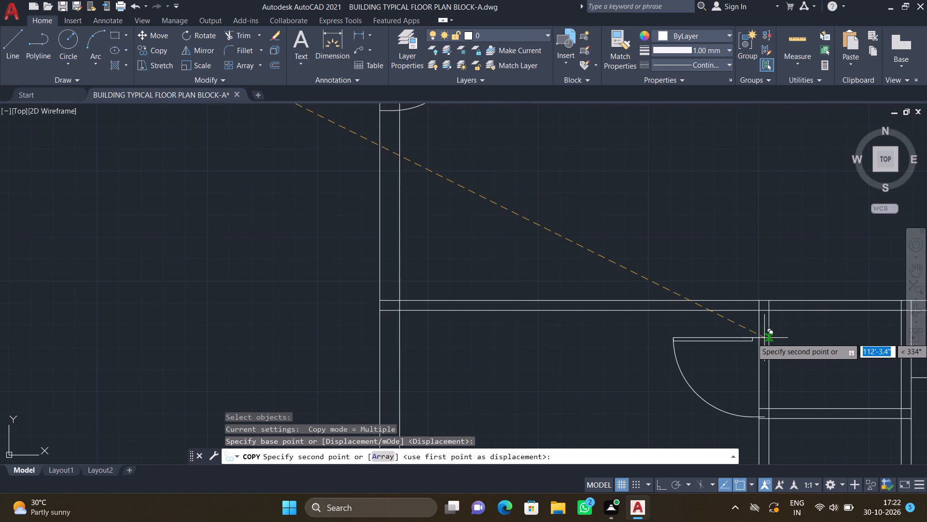
scroll(759, 323, "up", 2)
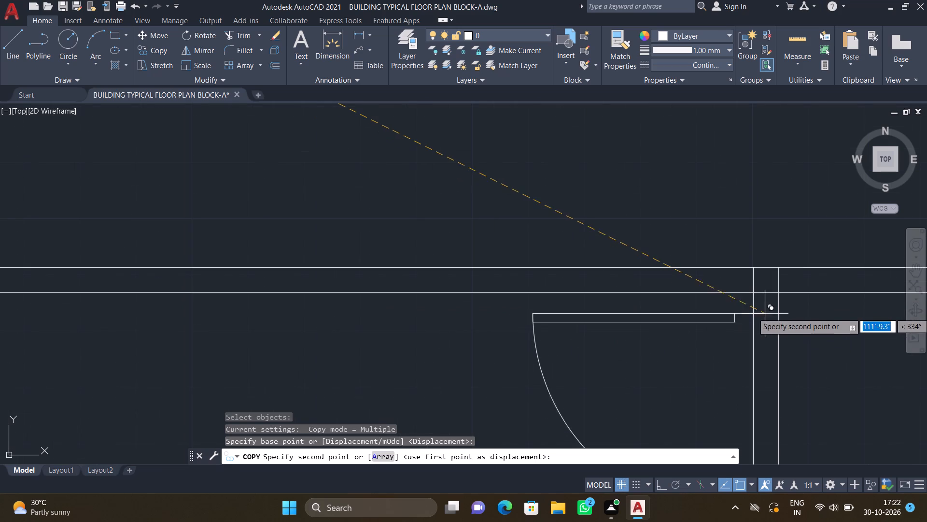
scroll(790, 296, "up", 2)
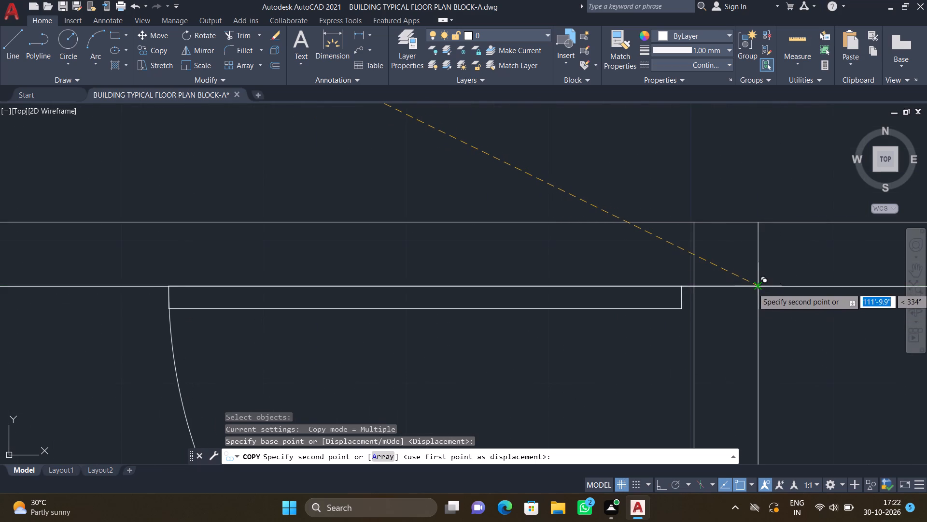
left_click(762, 285)
key("Return")
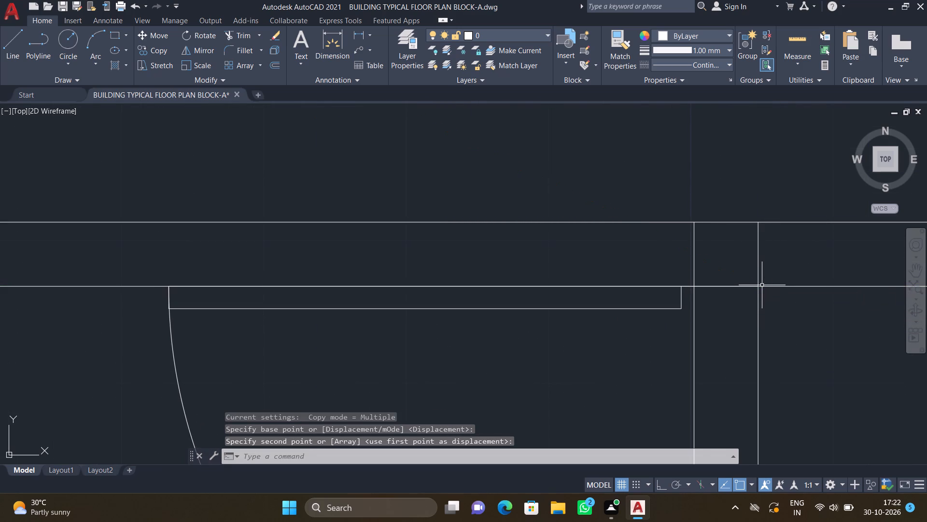
Copy the lower-right door leaf of the smaller horizontal door set into the open floor of the lower-left bedroom, and finish copying.
scroll(759, 294, "down", 3)
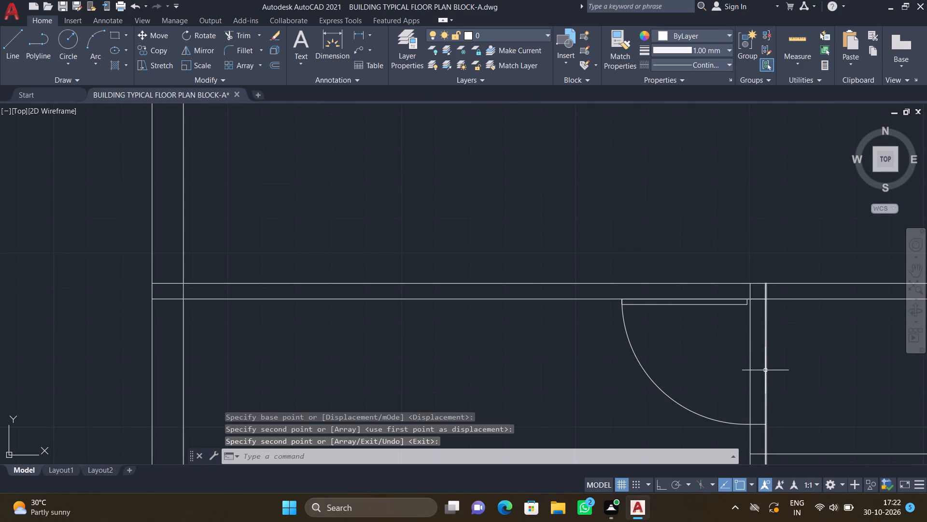
scroll(658, 376, "down", 3)
scroll(269, 210, "down", 2)
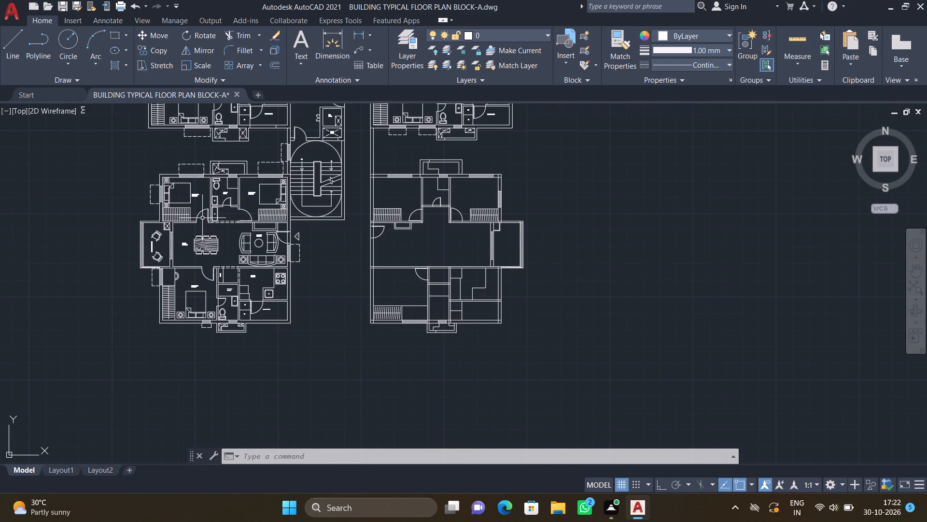
scroll(192, 243, "down", 3)
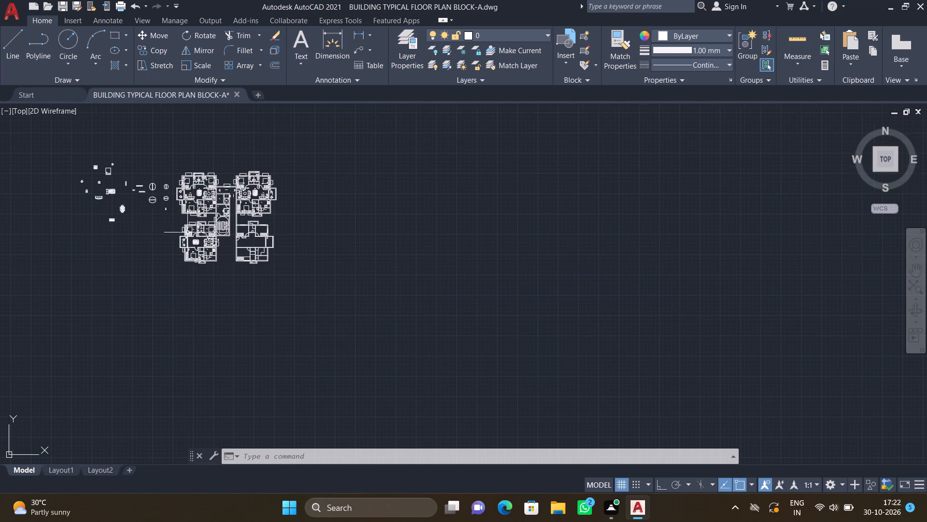
scroll(148, 191, "up", 3)
type("CO")
key("Return")
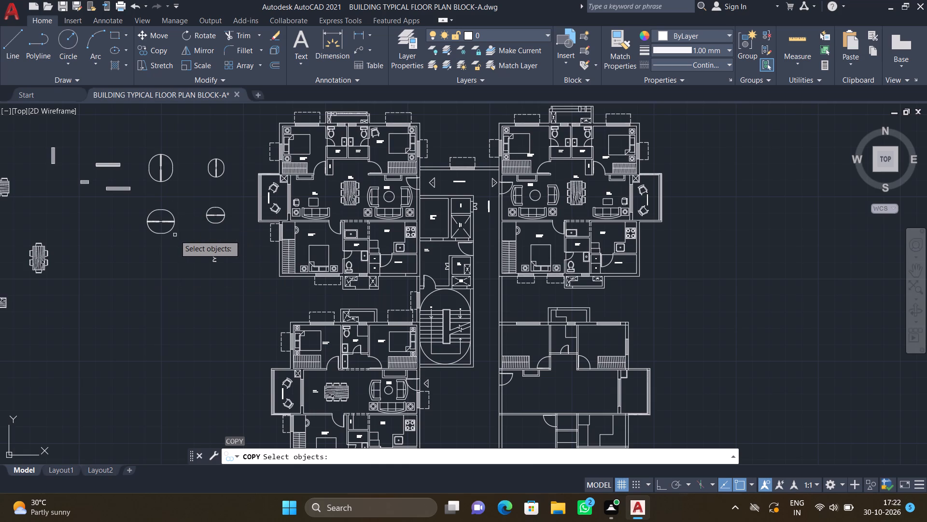
scroll(180, 233, "up", 1)
scroll(253, 210, "up", 1)
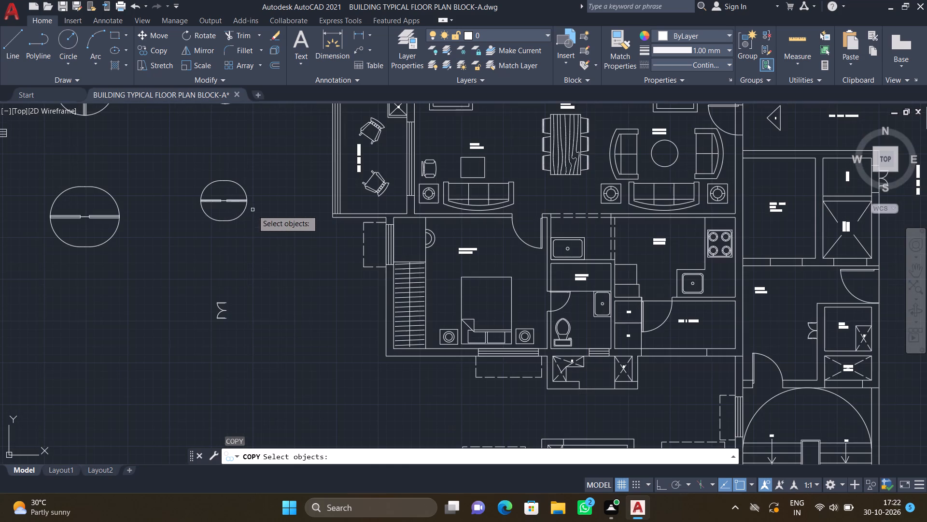
left_click(243, 213)
key("Return")
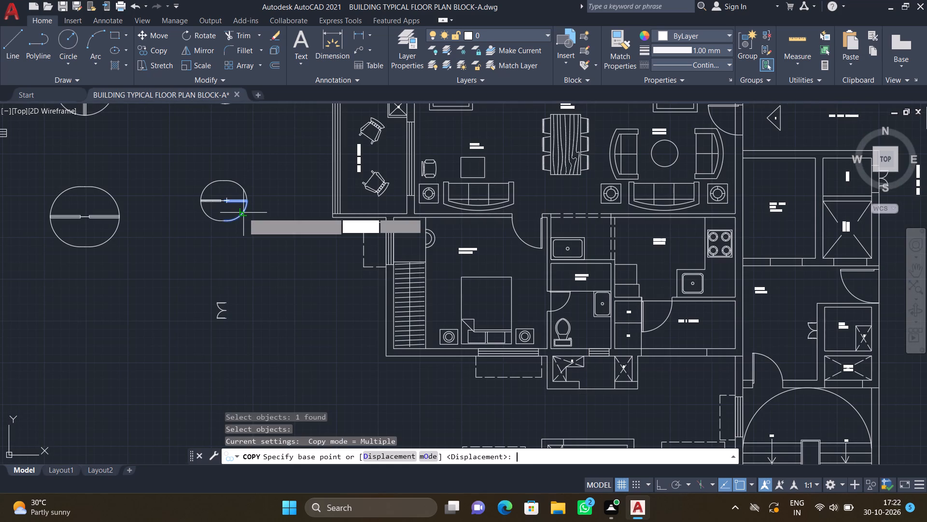
scroll(227, 209, "up", 3)
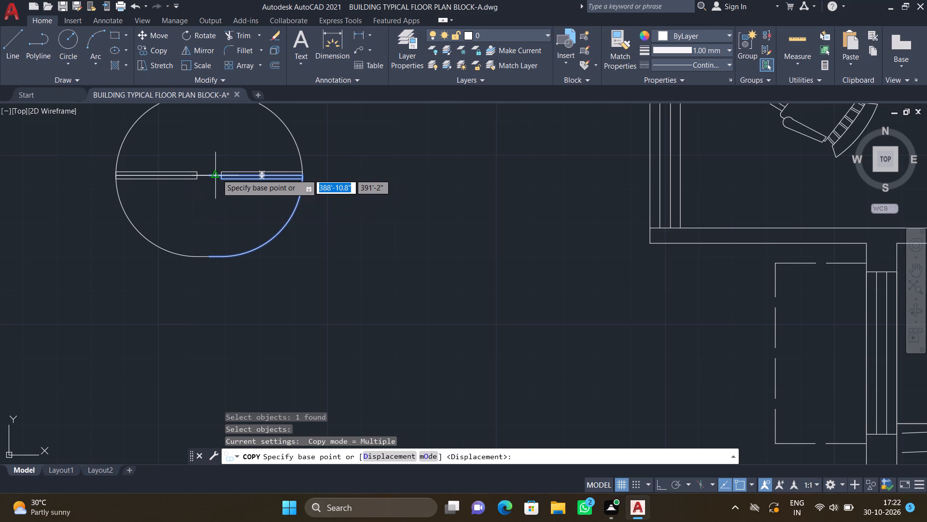
left_click(216, 174)
scroll(313, 229, "down", 2)
scroll(426, 290, "down", 1)
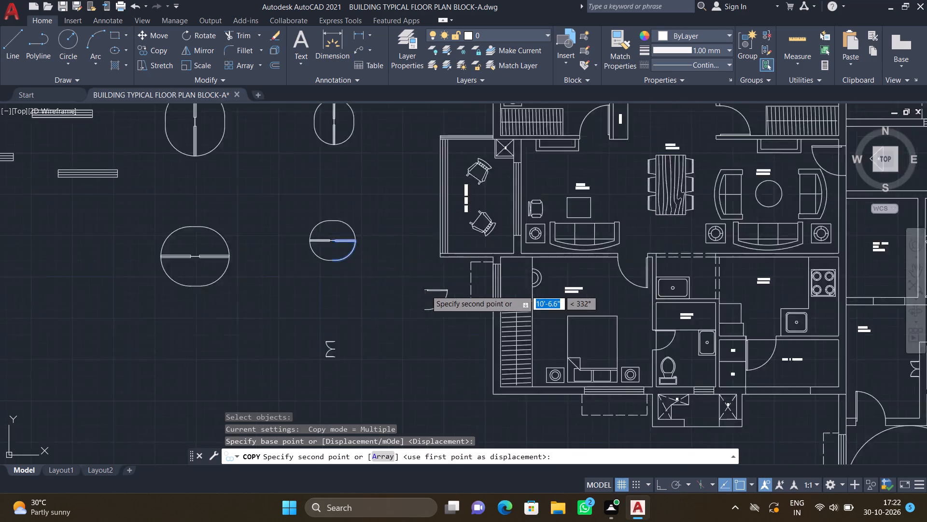
scroll(426, 290, "down", 4)
scroll(512, 385, "up", 3)
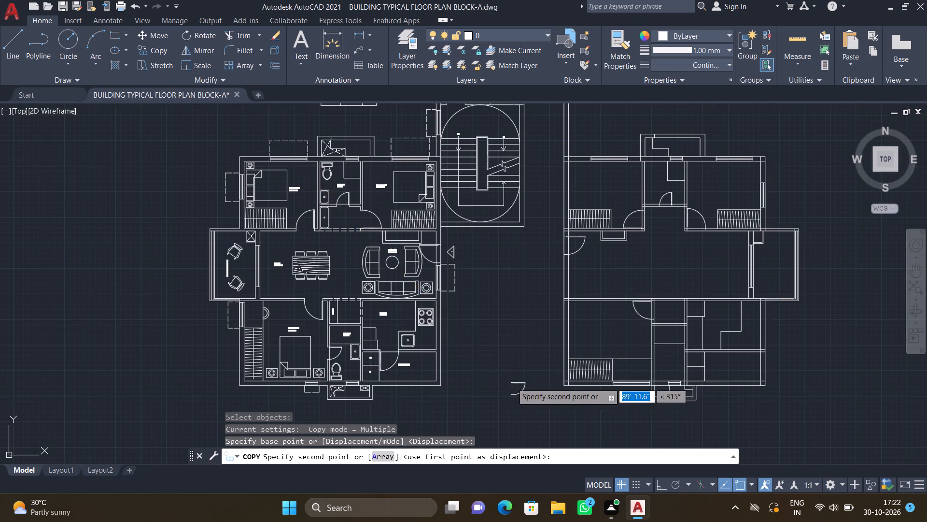
scroll(673, 350, "up", 2)
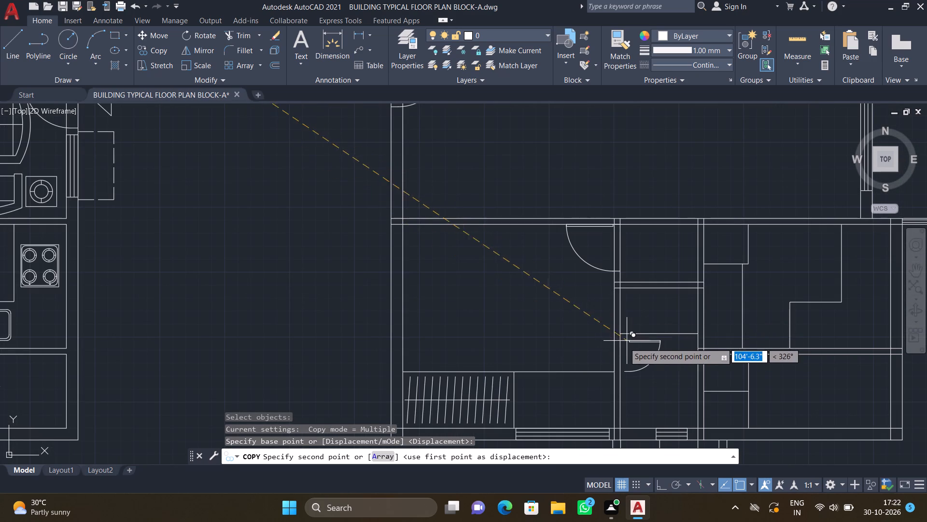
scroll(618, 347, "up", 4)
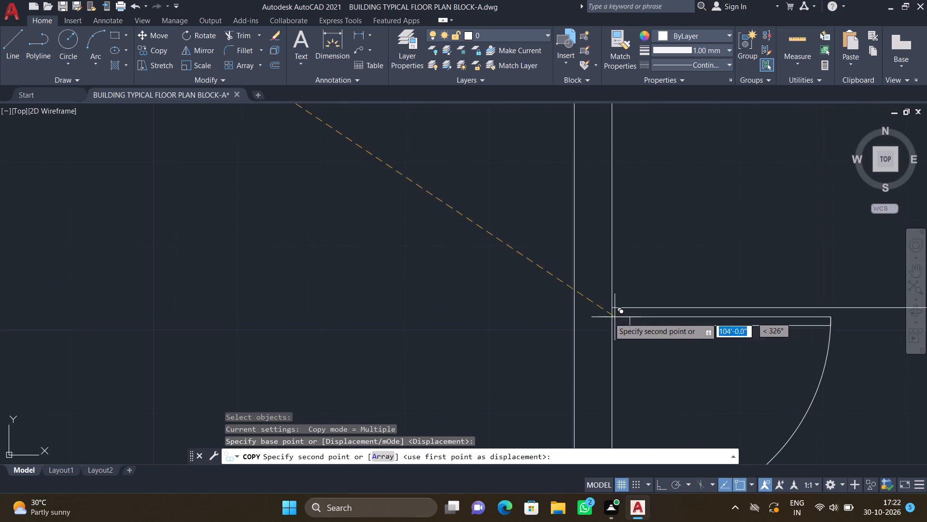
scroll(302, 351, "down", 2)
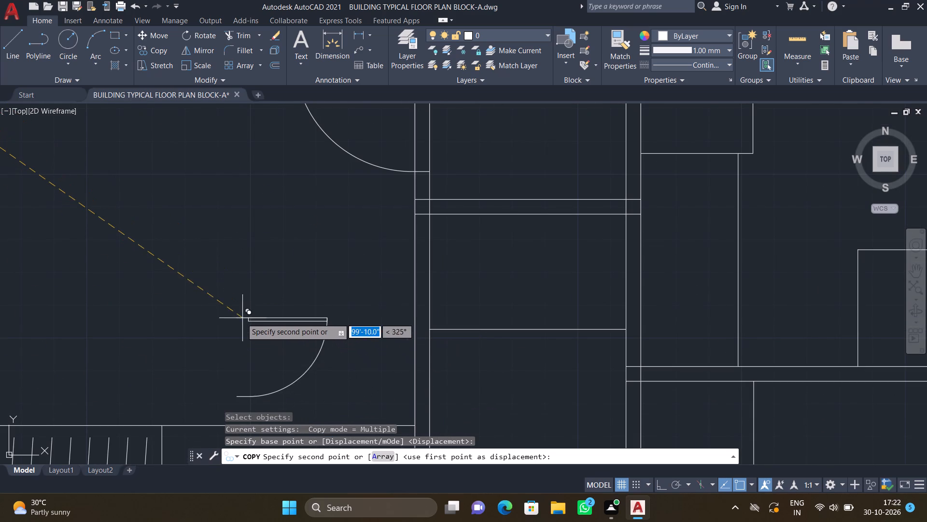
left_click(242, 316)
key("Return")
Extend the horizontal line across the toilet beside the lower-left bedroom through to the bedroom-side face of their shared wall.
type("EX")
key("Return")
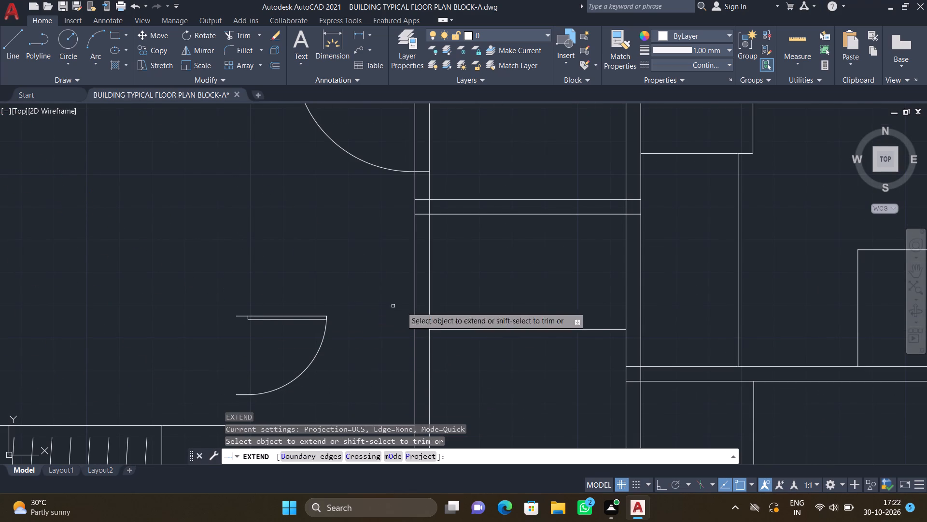
left_click(436, 328)
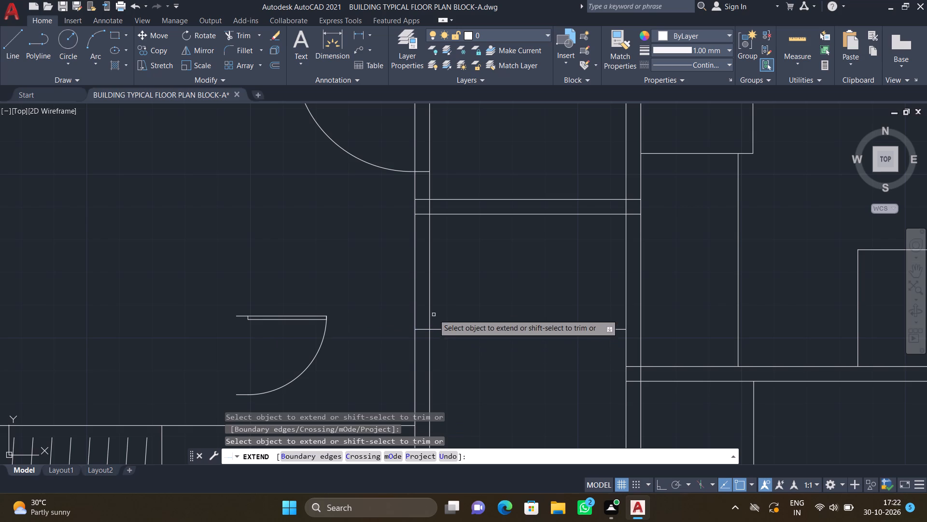
key("Return")
Move the loose door leaf from the lower-left bedroom into the toilet's shared wall, its top corner at the extended line's end on the bedroom-side face.
key("m")
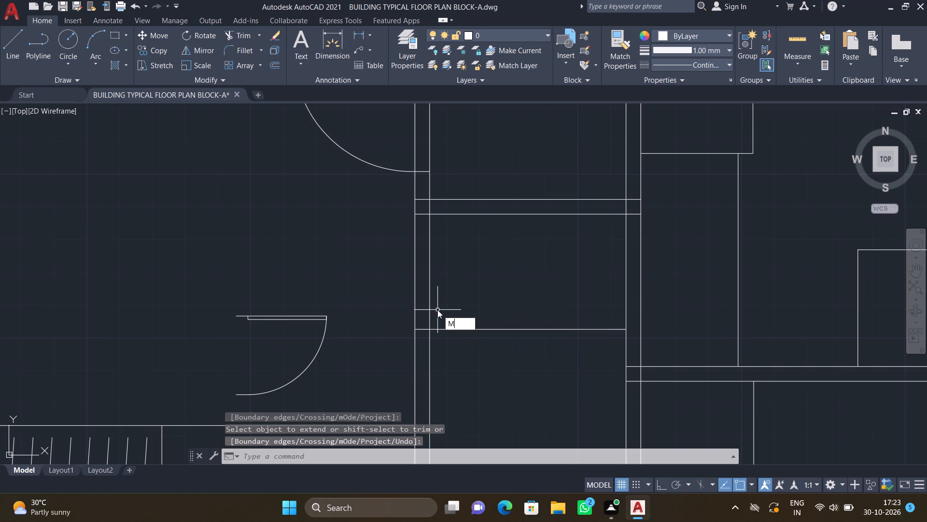
key("Return")
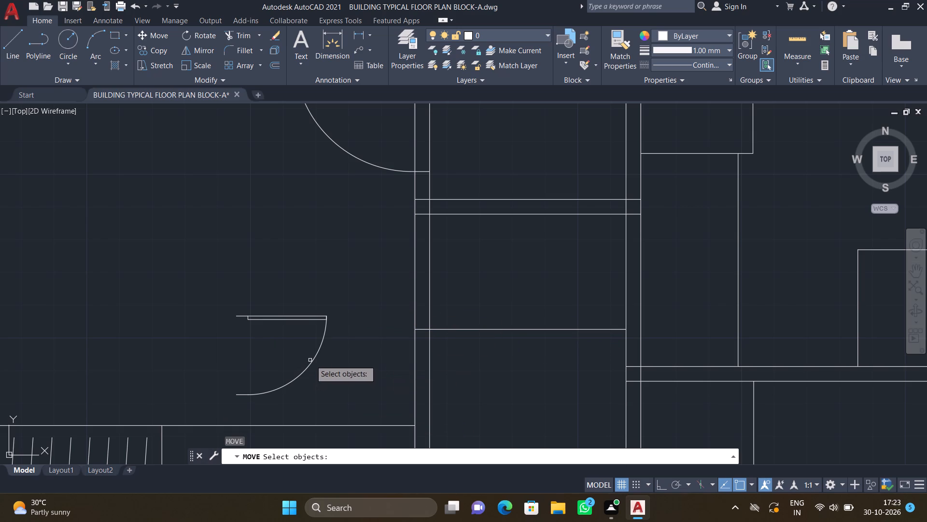
left_click(314, 361)
key("Return")
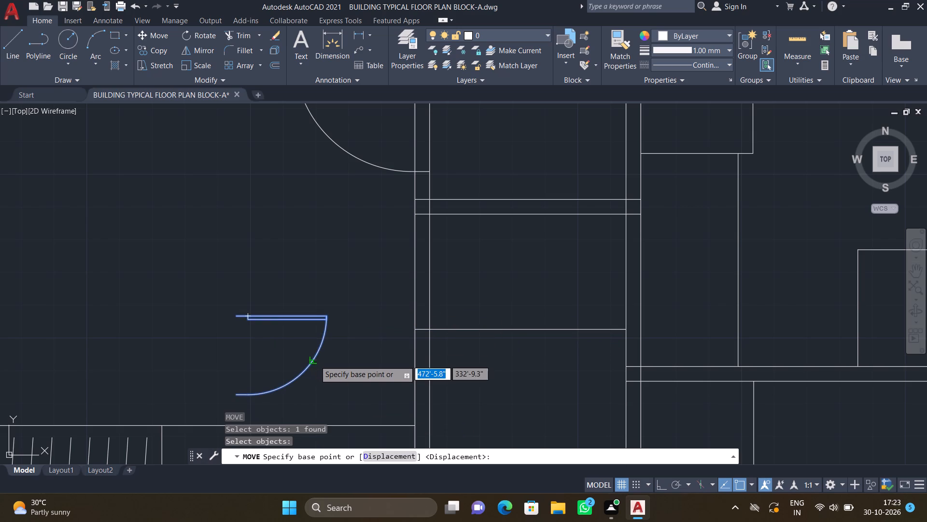
scroll(234, 317, "up", 1)
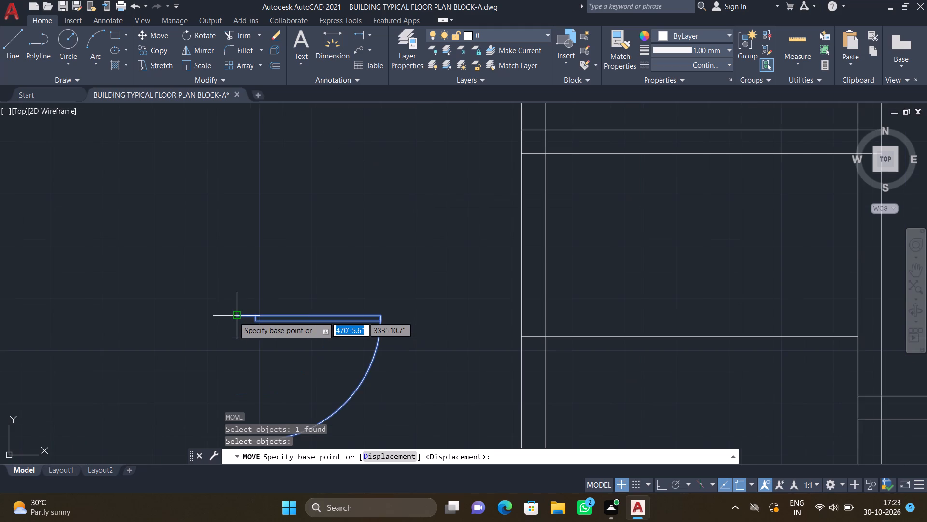
left_click(235, 316)
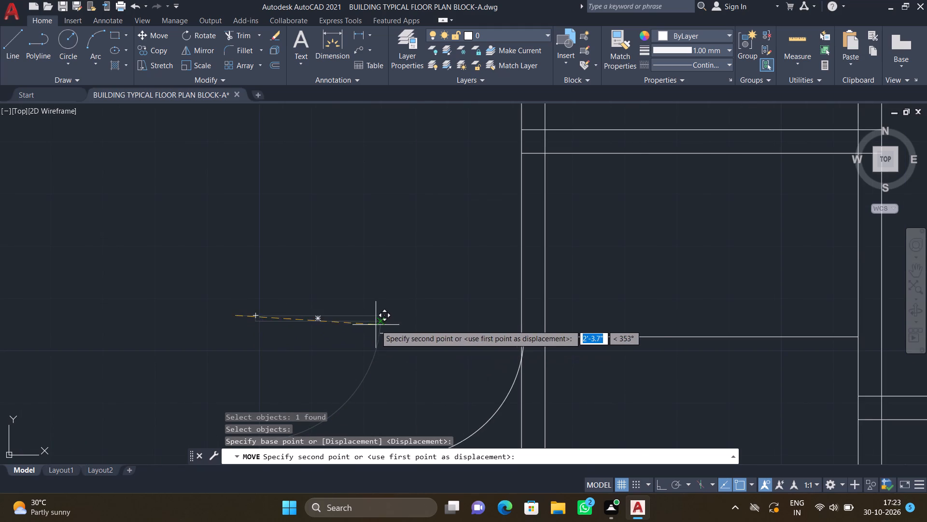
scroll(405, 326, "down", 2)
middle_click_drag(469, 350, 411, 264)
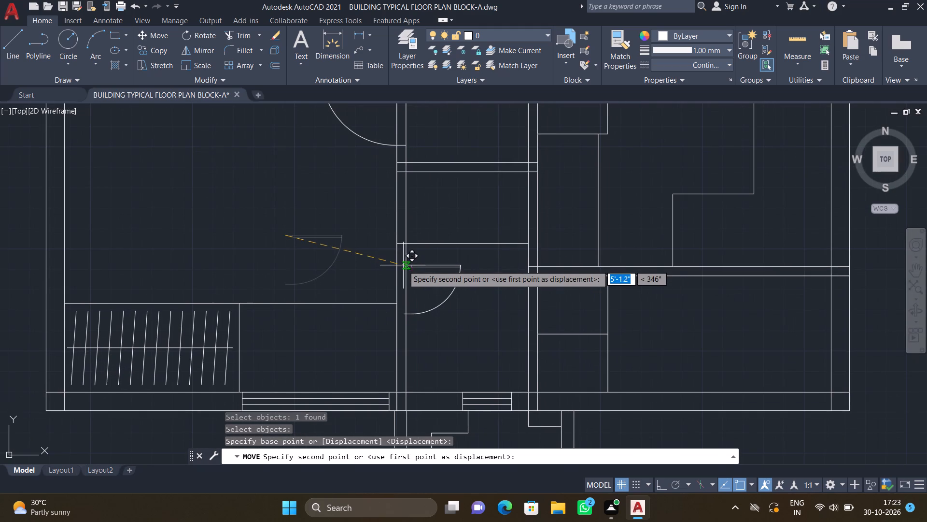
scroll(400, 264, "up", 2)
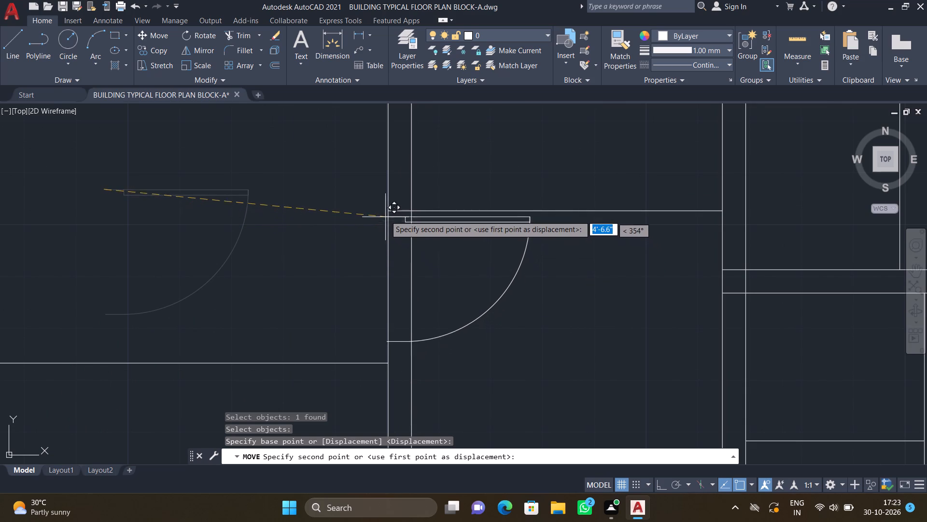
scroll(386, 212, "up", 5)
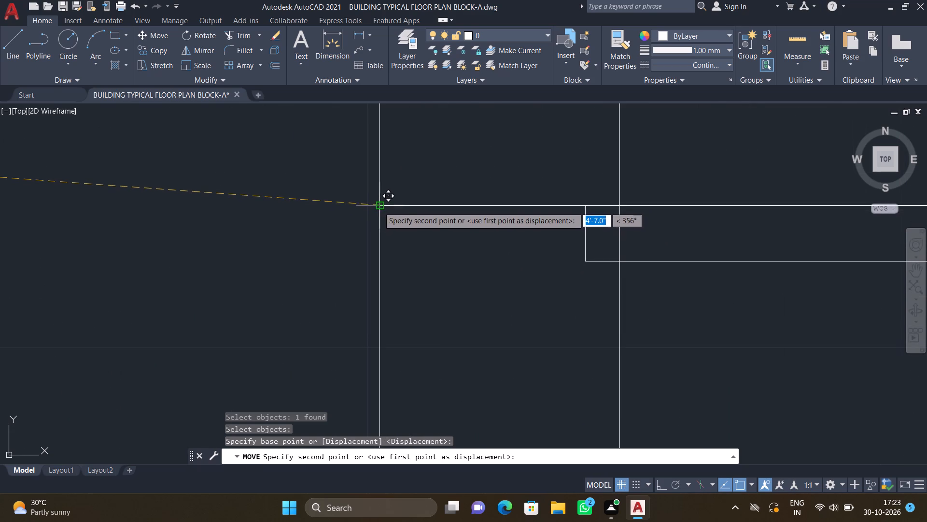
left_click(379, 204)
key("Return")
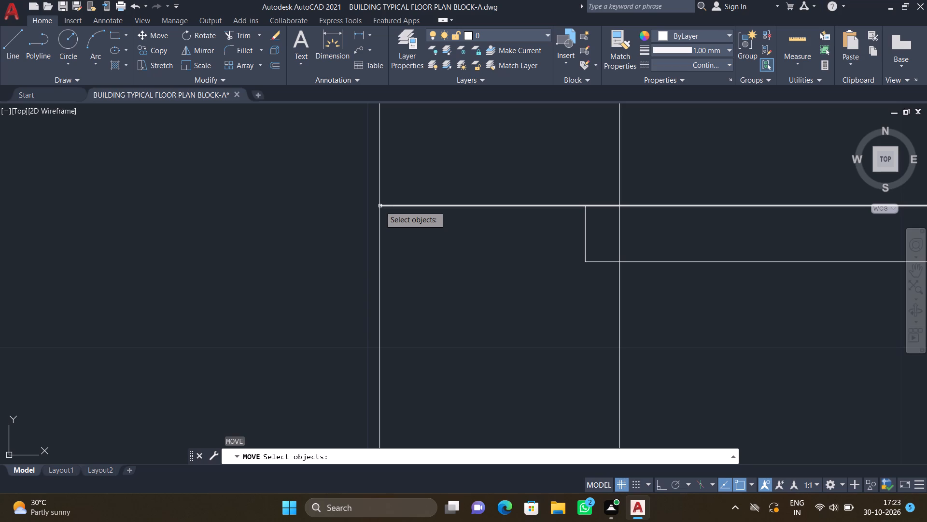
key("Escape")
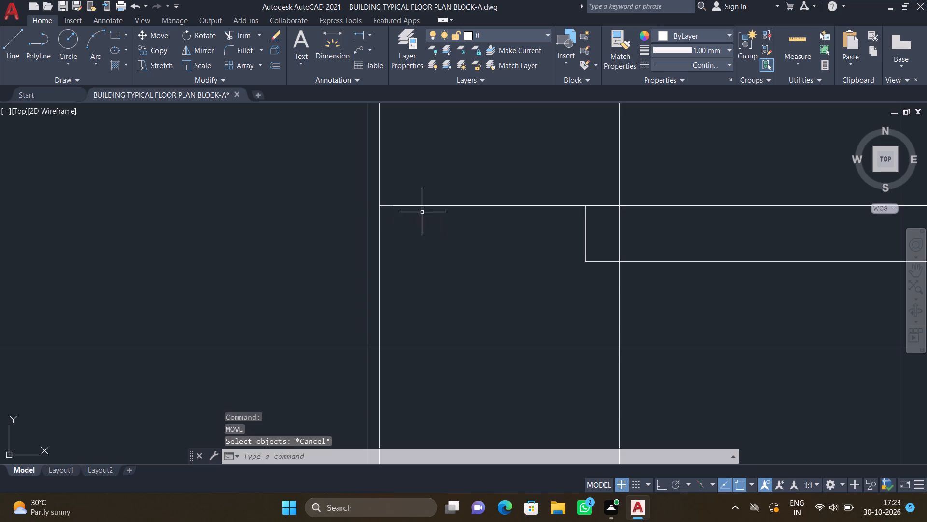
Copy the lower-right door leaf of the larger vertical door set into the wall below the kitchen, just beside the utility counter, and finish copying.
scroll(457, 217, "down", 2)
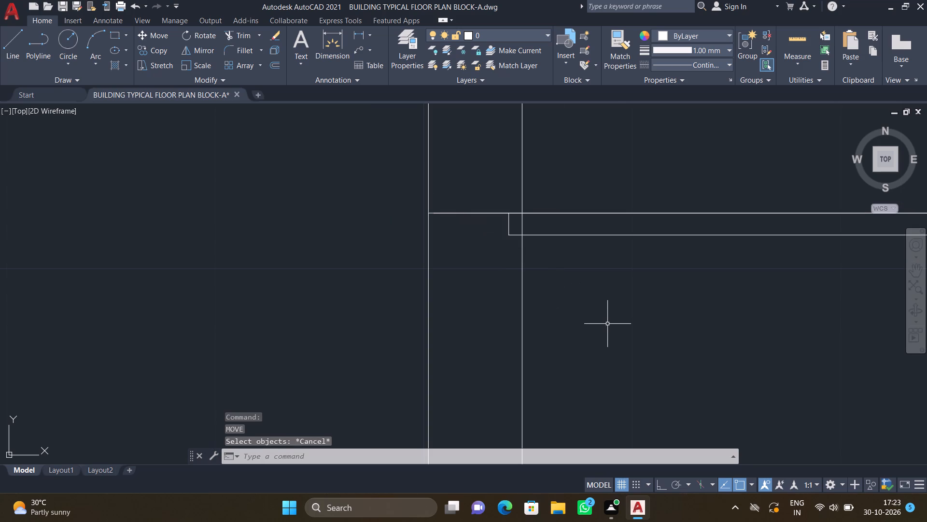
scroll(610, 318, "down", 3)
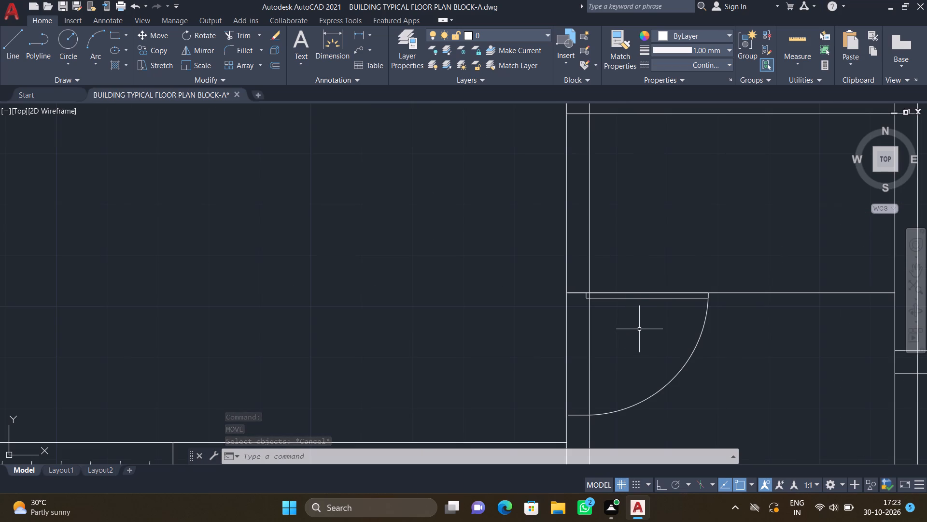
scroll(643, 332, "down", 6)
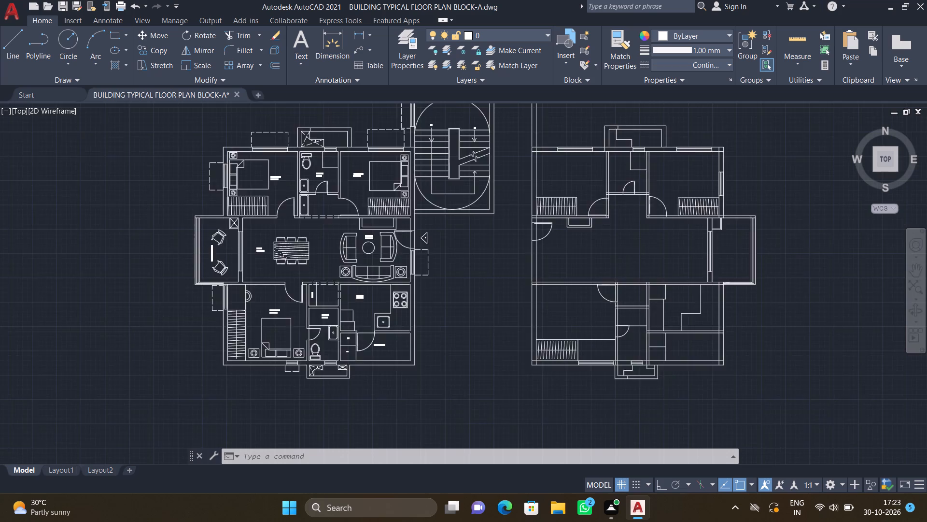
scroll(397, 268, "down", 2)
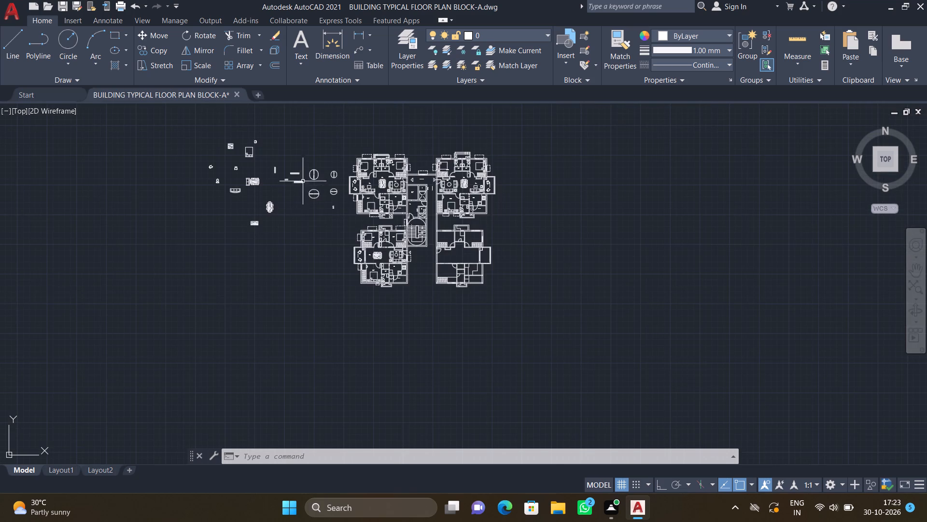
scroll(304, 180, "up", 5)
type("CO")
key("Return")
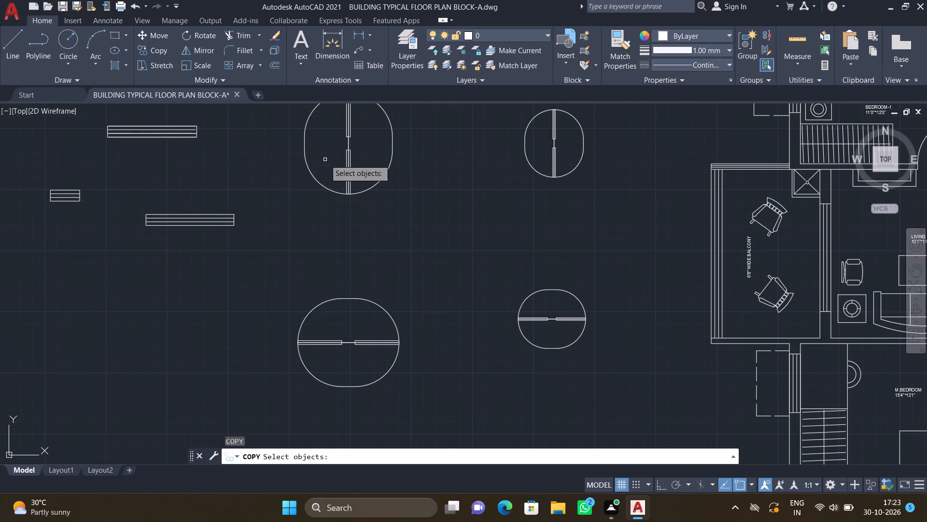
left_click(378, 183)
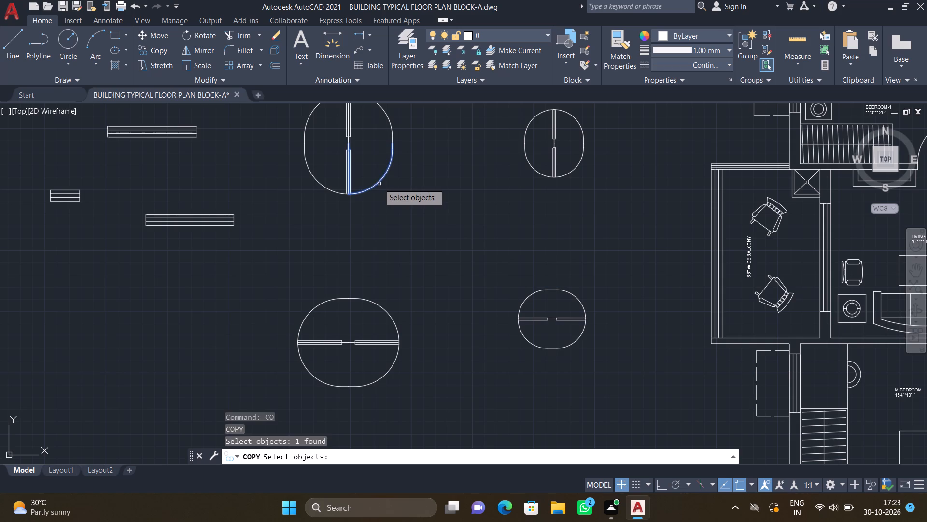
key("Return")
scroll(366, 153, "up", 1)
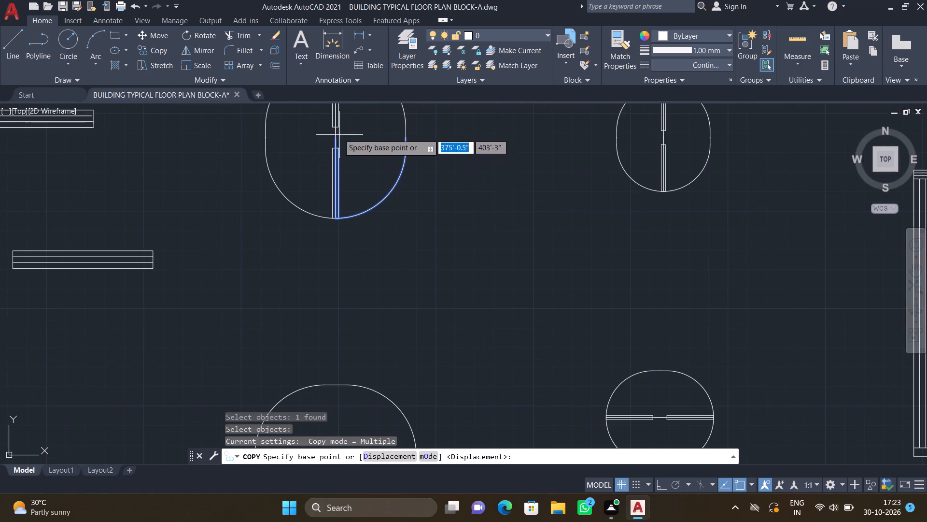
left_click(338, 137)
scroll(447, 266, "down", 2)
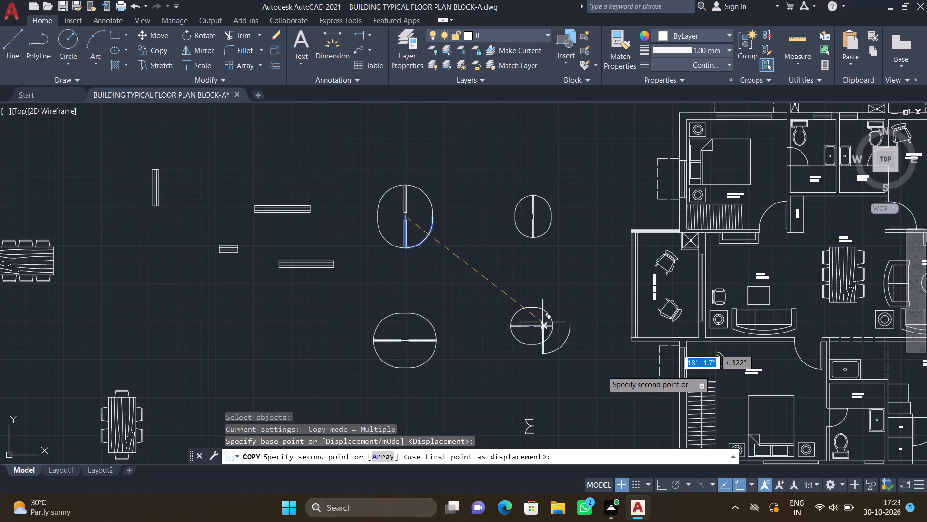
scroll(610, 378, "down", 3)
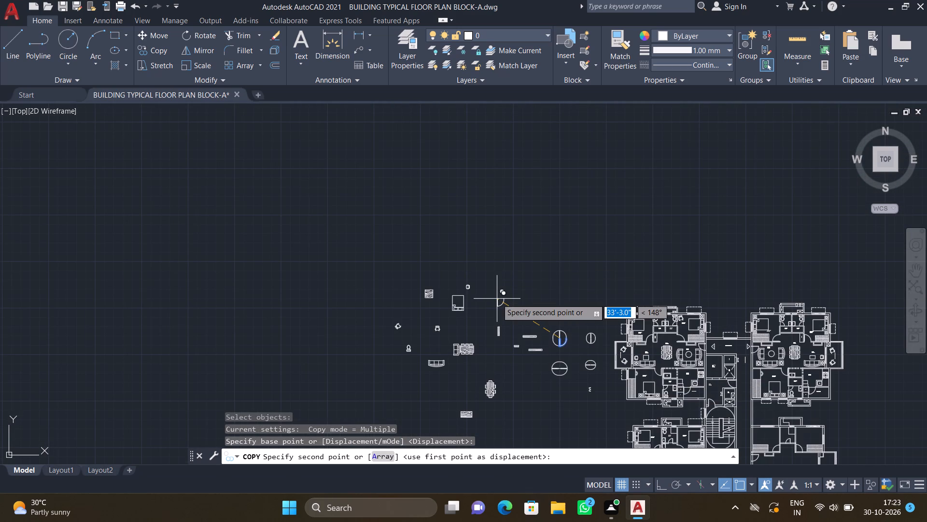
scroll(640, 348, "down", 3)
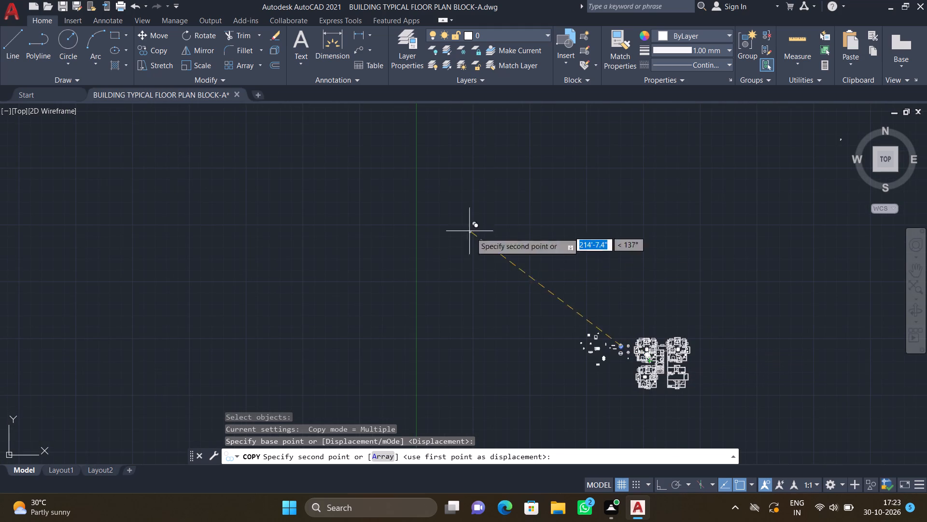
scroll(681, 412, "up", 3)
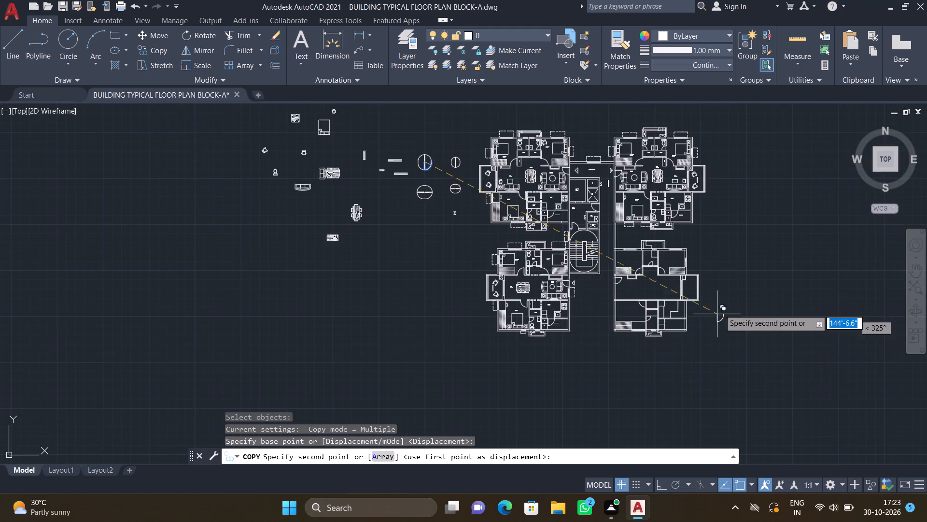
scroll(711, 289, "up", 2)
scroll(608, 346, "up", 2)
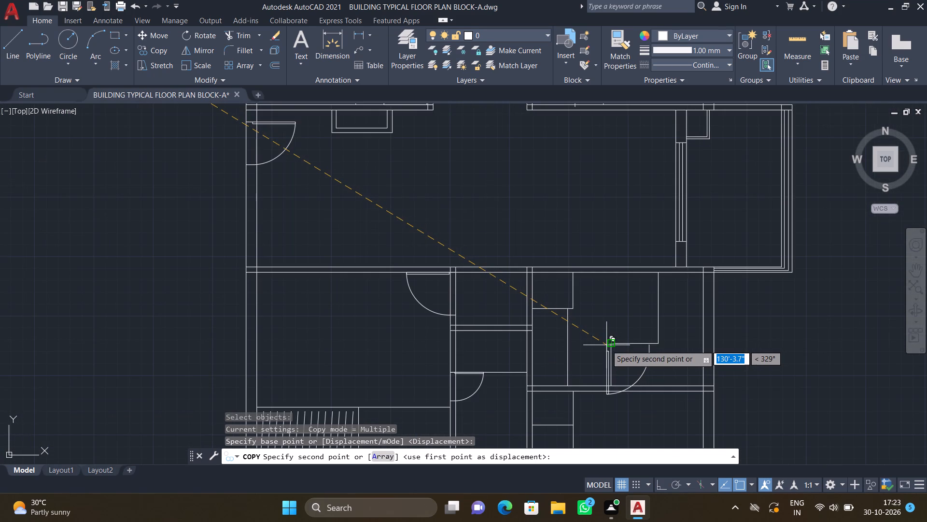
scroll(581, 395, "up", 1)
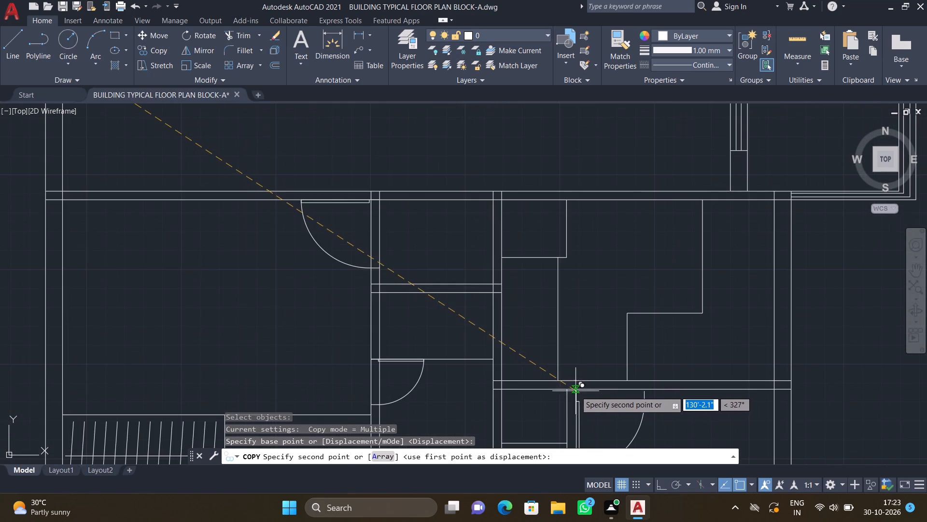
scroll(574, 387, "up", 4)
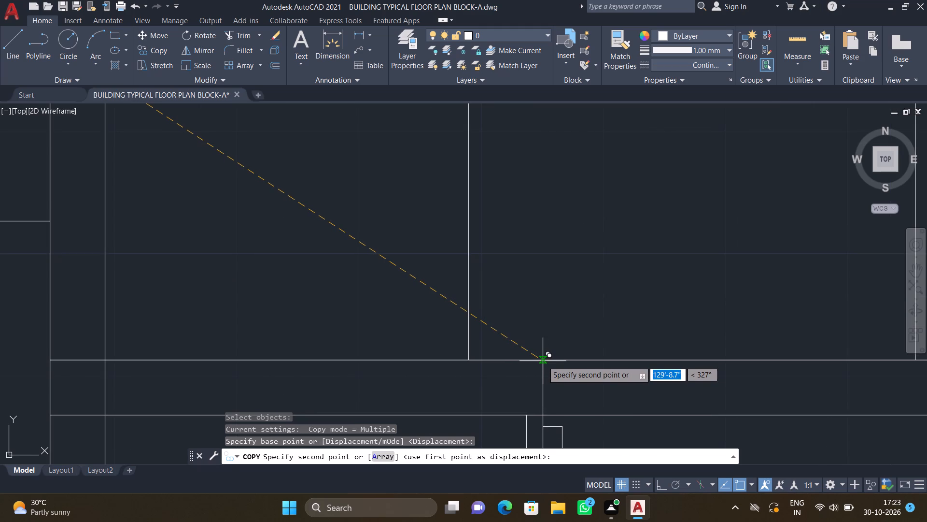
left_click(542, 360)
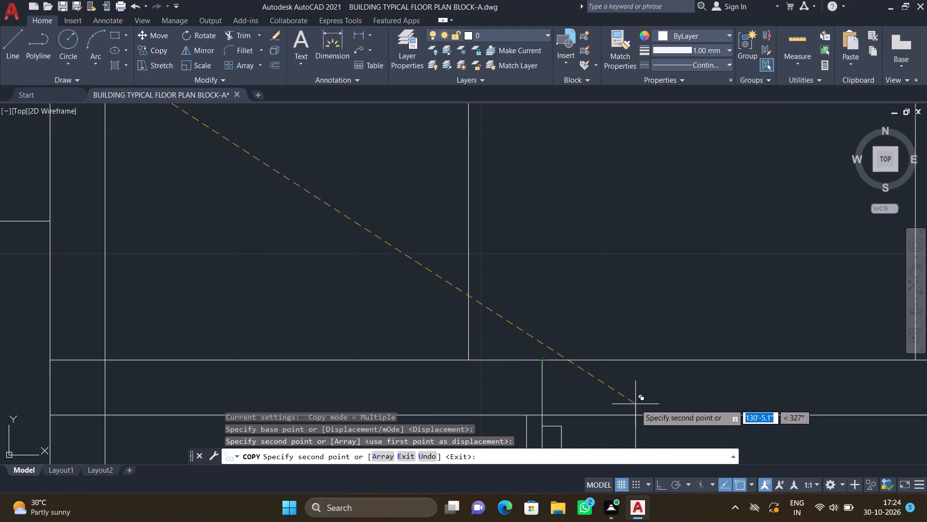
key("Return")
Trim both lines of the living hall's lower wall between the lower-left bedroom's right wall and the kitchen's left wall to open the passage.
scroll(618, 393, "down", 2)
scroll(585, 367, "down", 4)
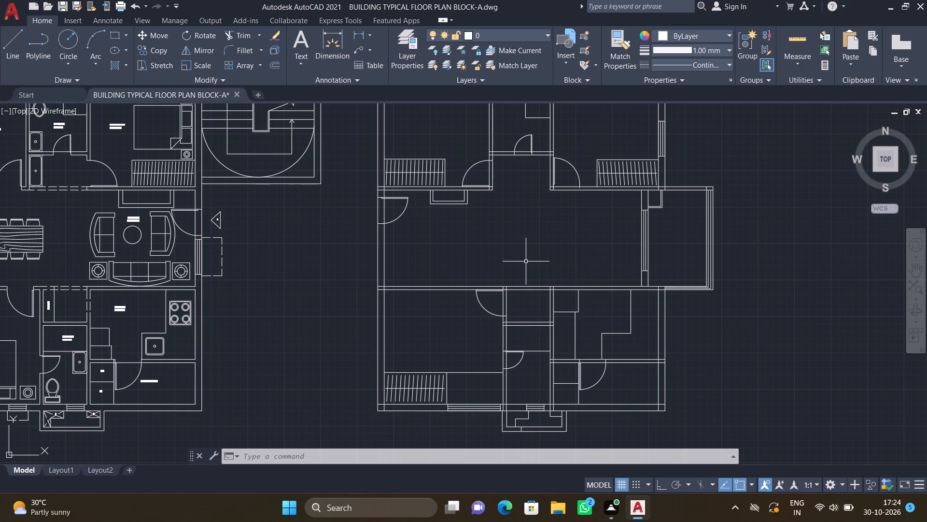
scroll(475, 185, "down", 1)
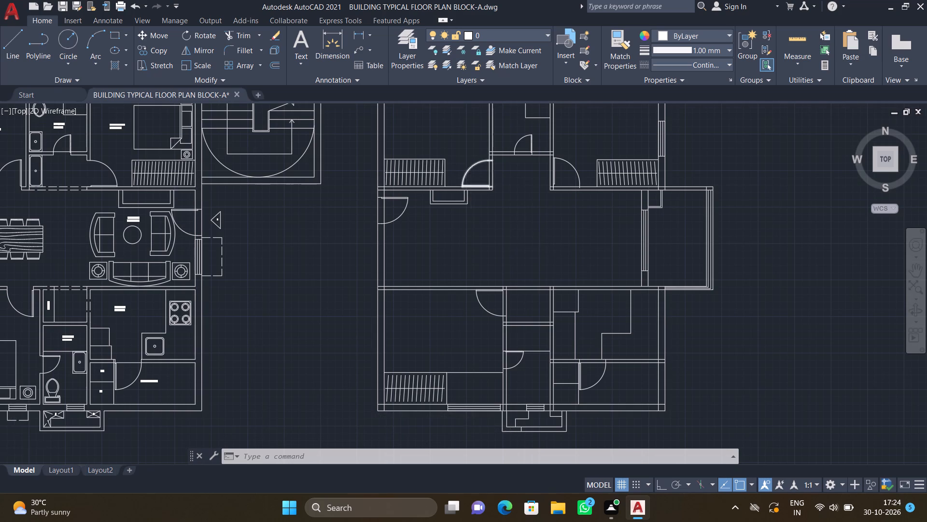
scroll(519, 245, "up", 3)
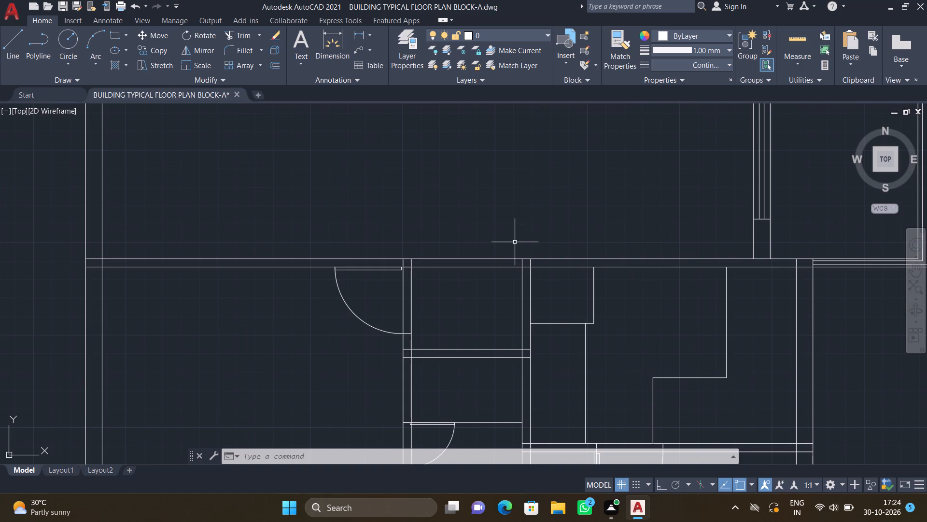
type("TR")
key("Return")
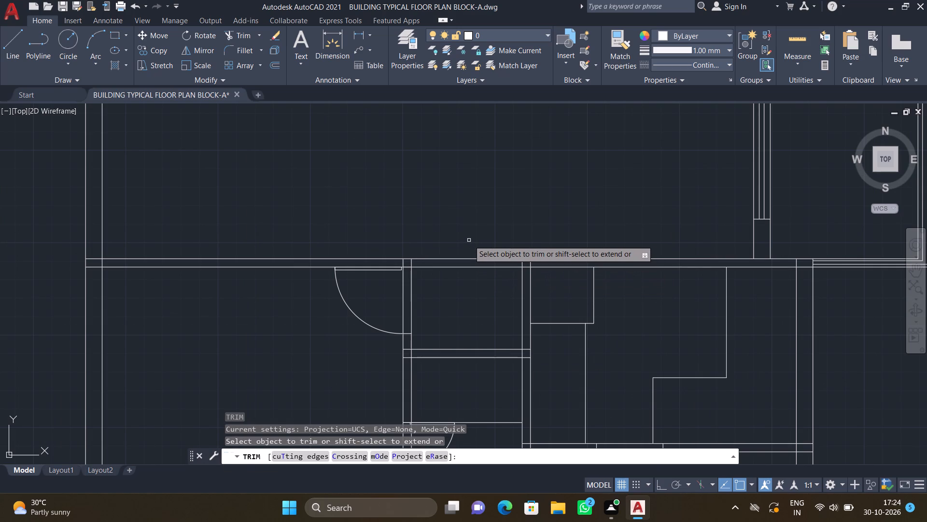
left_click_drag(467, 242, 468, 244)
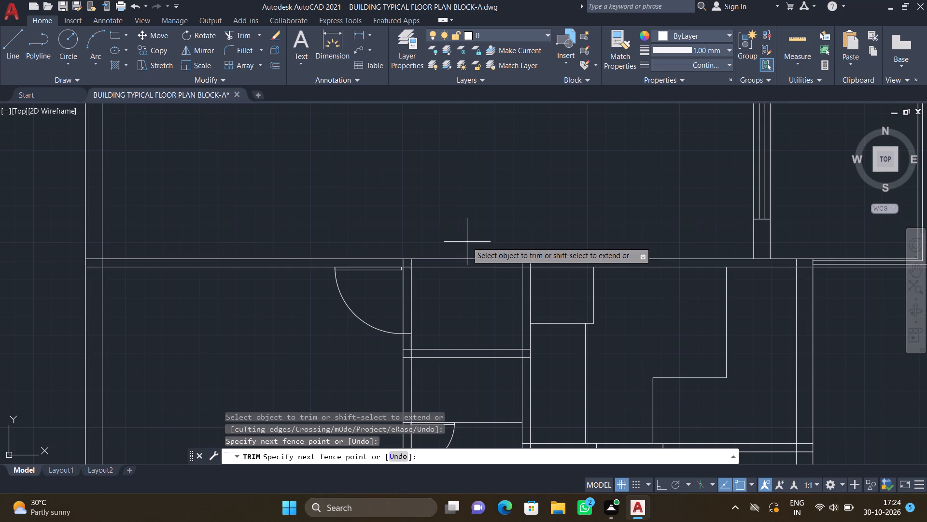
left_click_drag(468, 244, 472, 273)
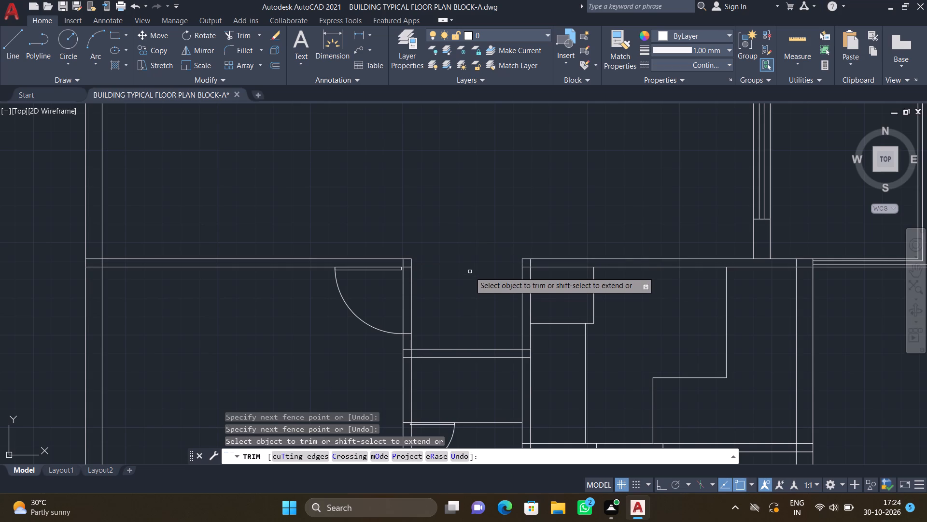
scroll(468, 270, "down", 2)
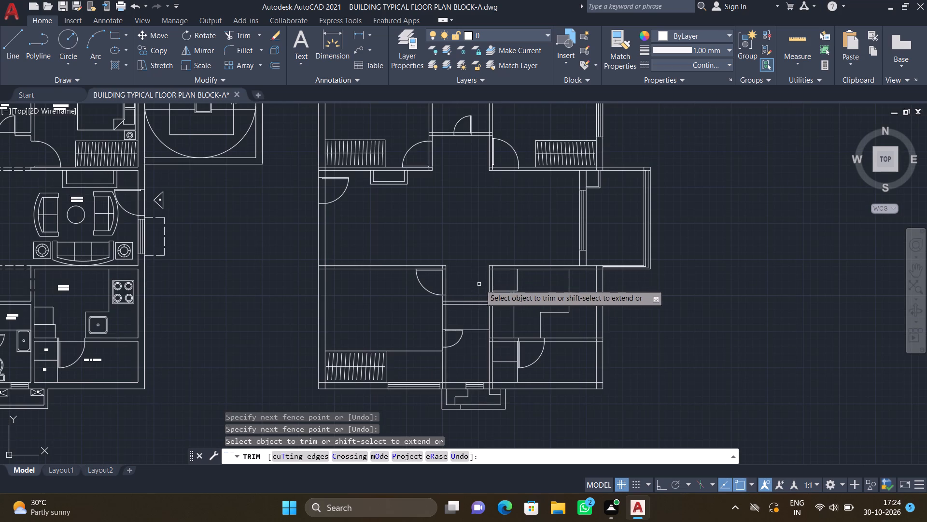
scroll(550, 265, "up", 1)
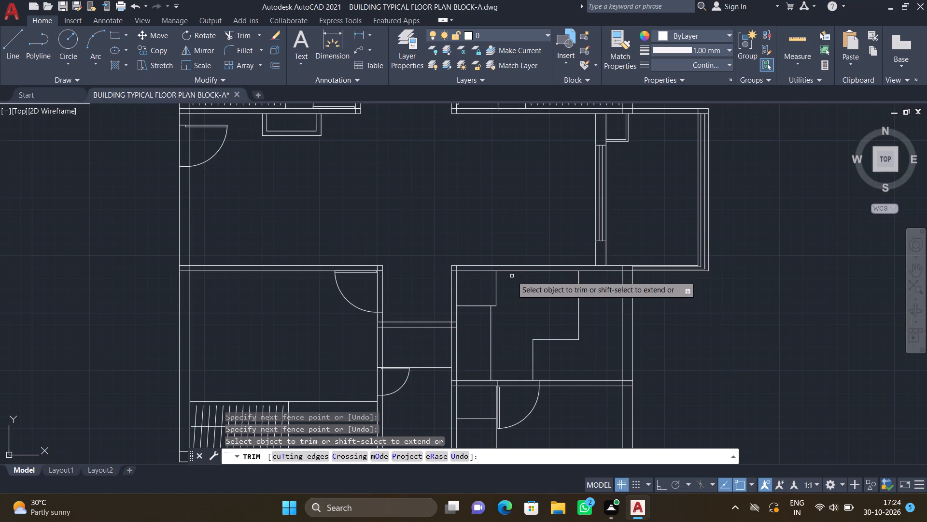
key("Return")
Extend the right edge of the kitchen's upper-left corner box through the upper wall to its living-hall face.
type("EX")
key("Return")
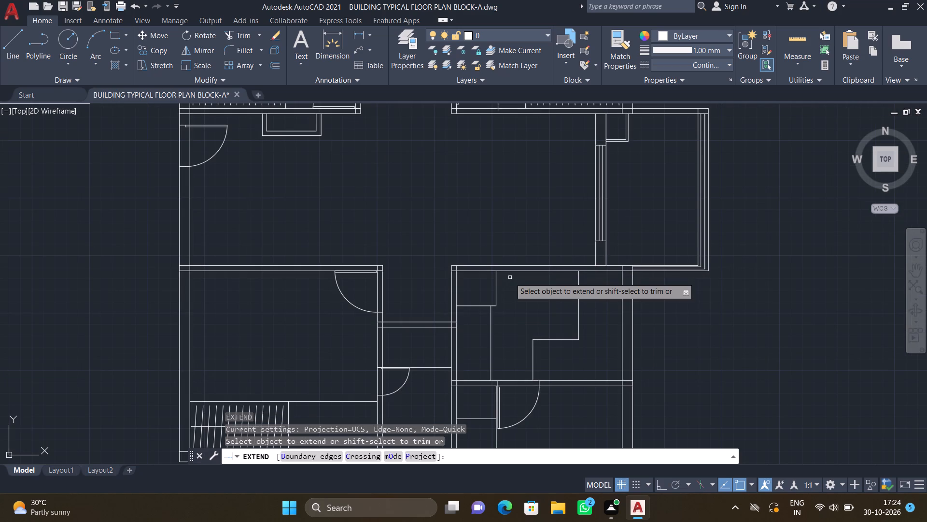
scroll(500, 280, "up", 2)
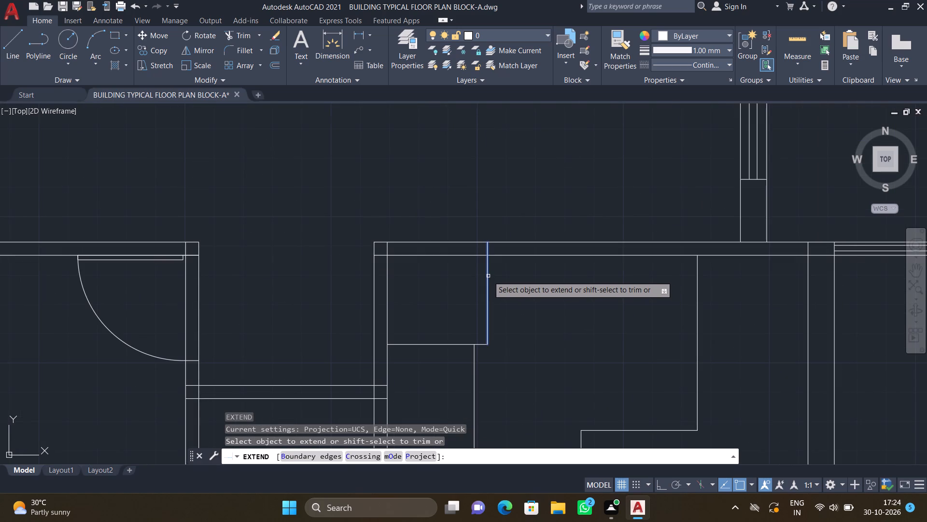
left_click(488, 275)
key("Return")
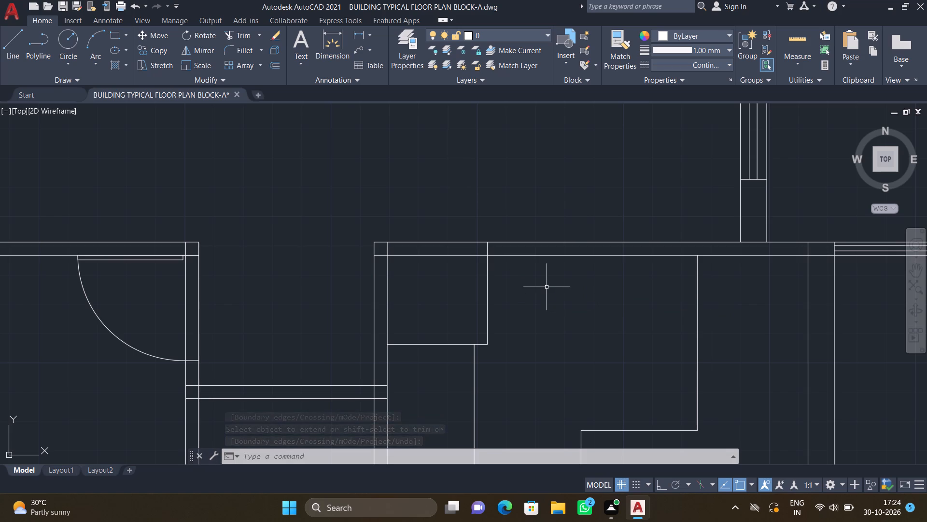
scroll(549, 286, "down", 1)
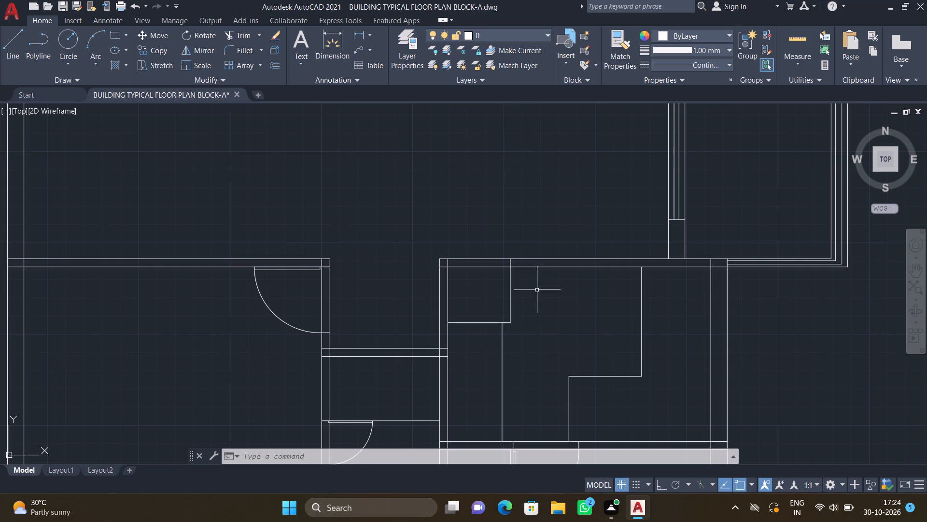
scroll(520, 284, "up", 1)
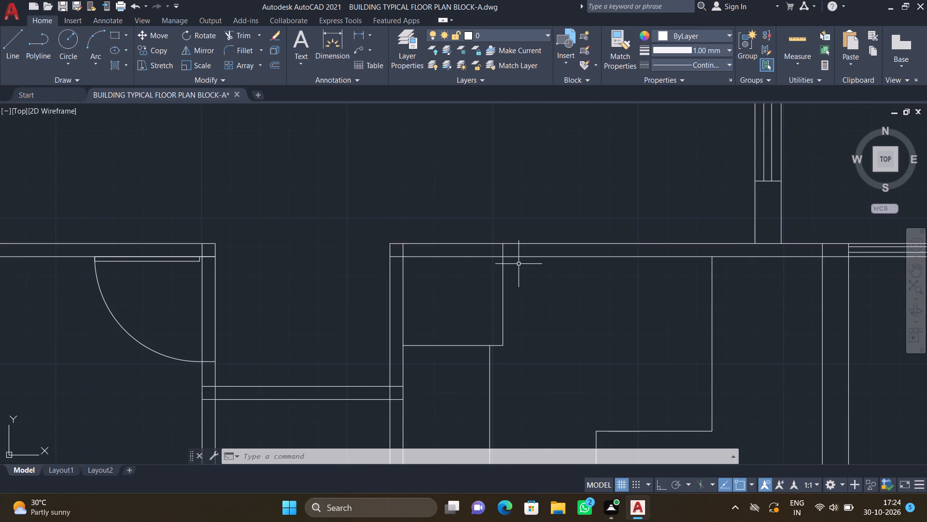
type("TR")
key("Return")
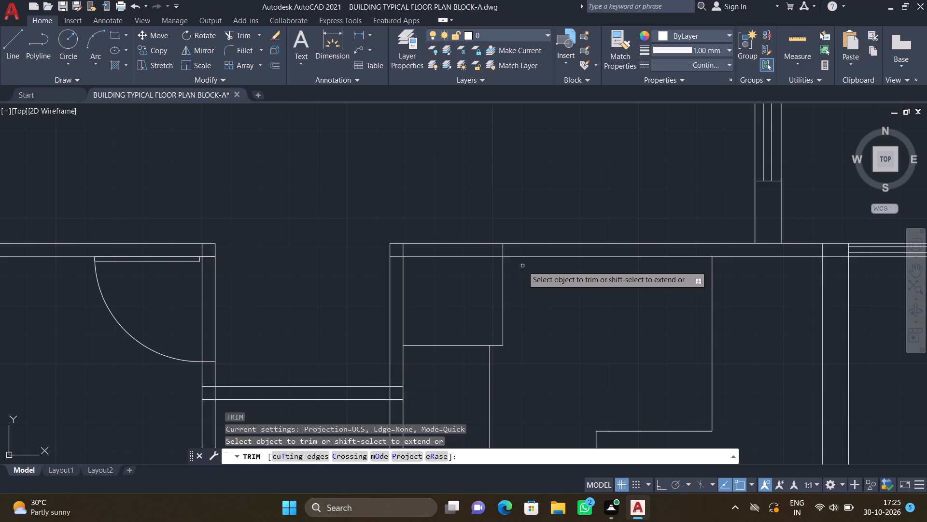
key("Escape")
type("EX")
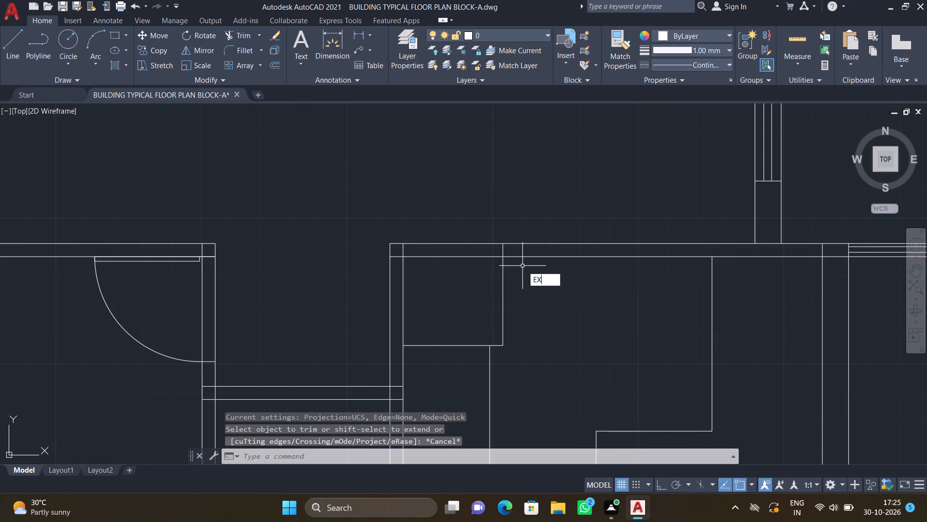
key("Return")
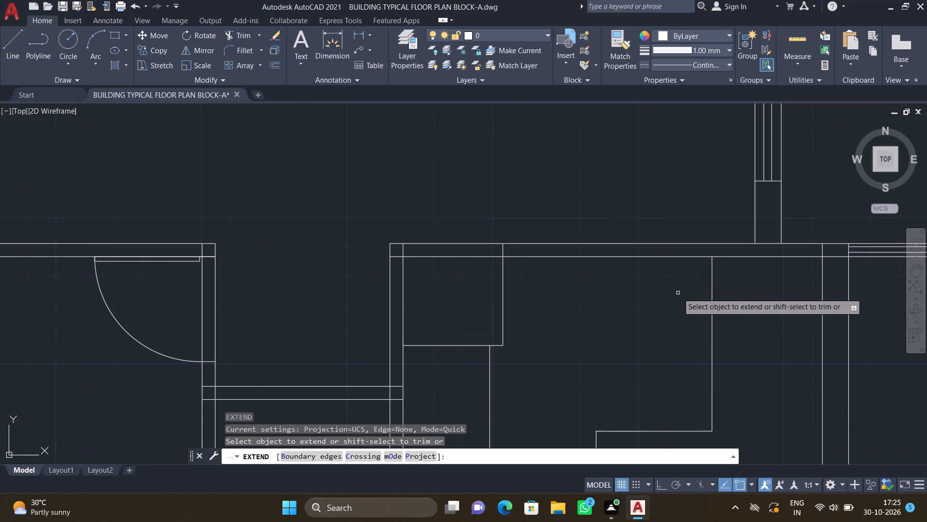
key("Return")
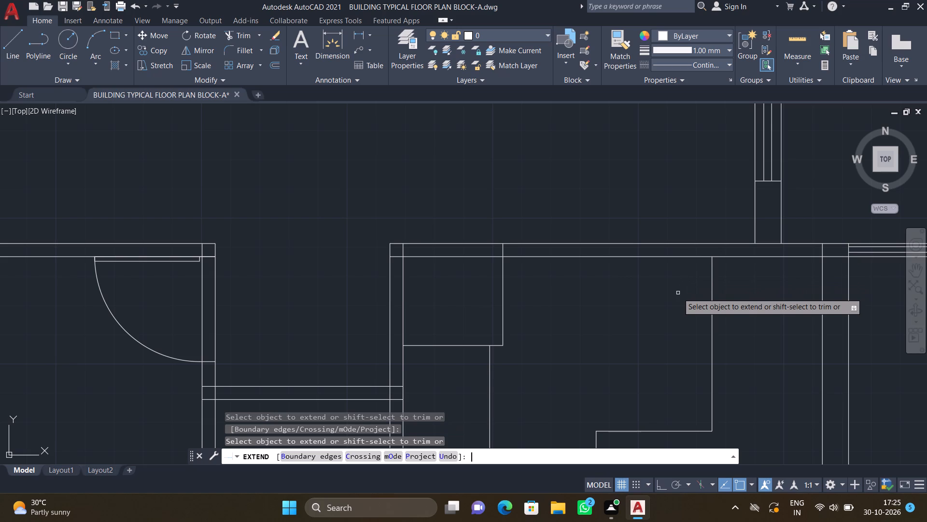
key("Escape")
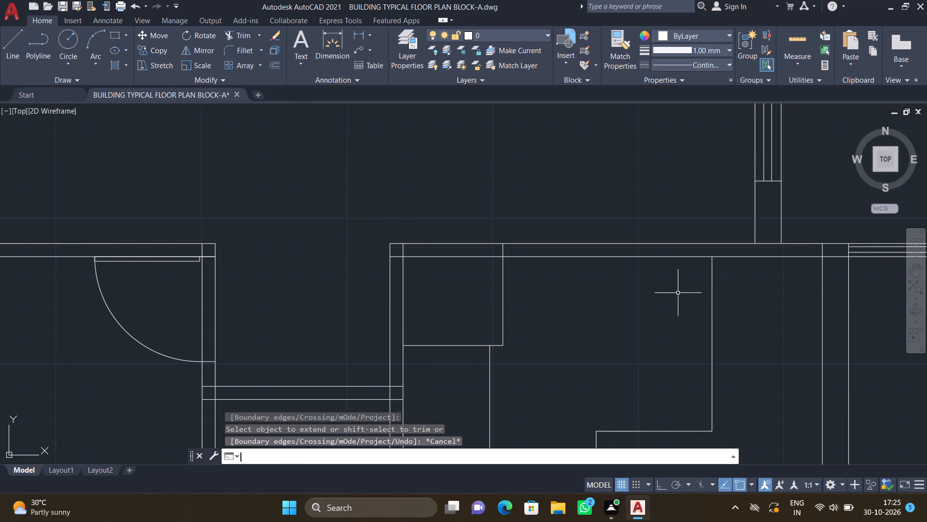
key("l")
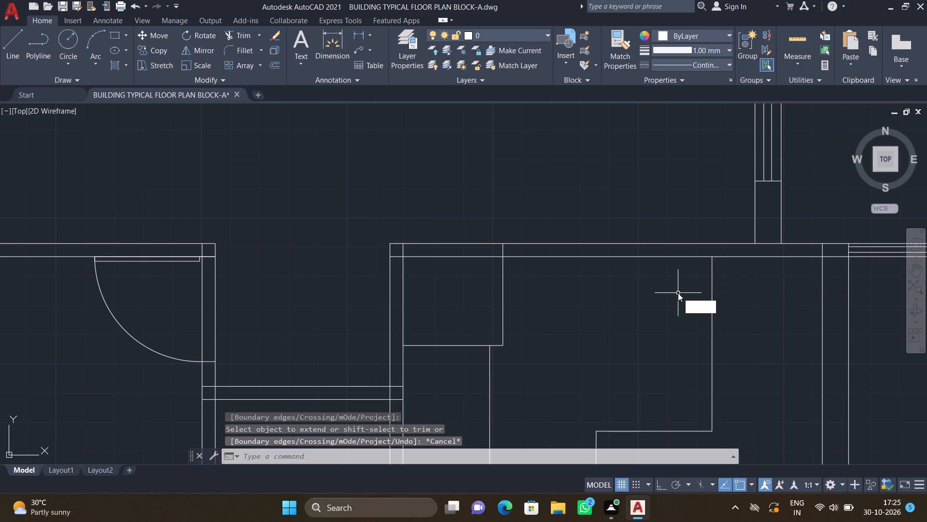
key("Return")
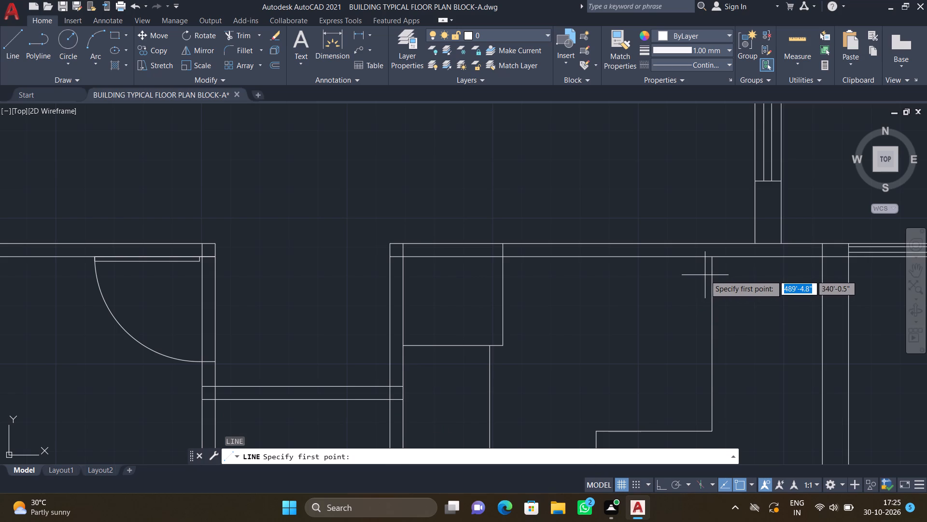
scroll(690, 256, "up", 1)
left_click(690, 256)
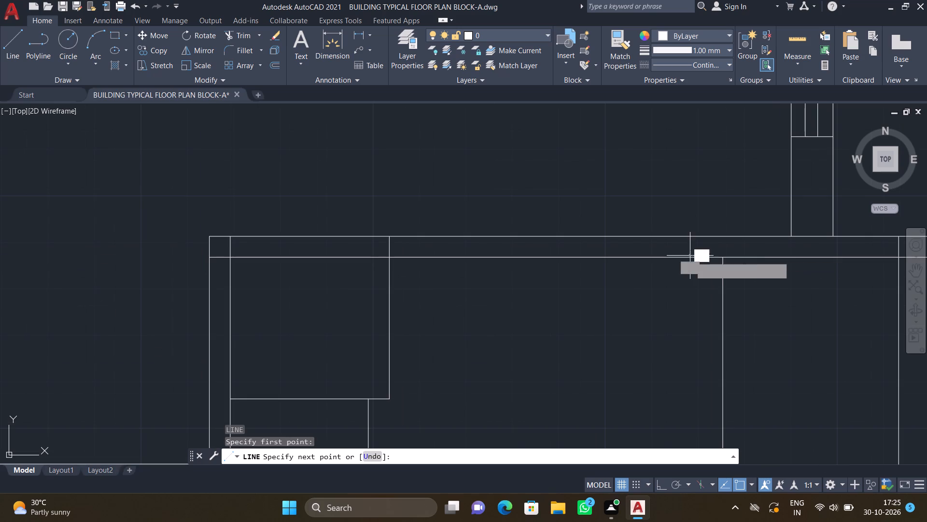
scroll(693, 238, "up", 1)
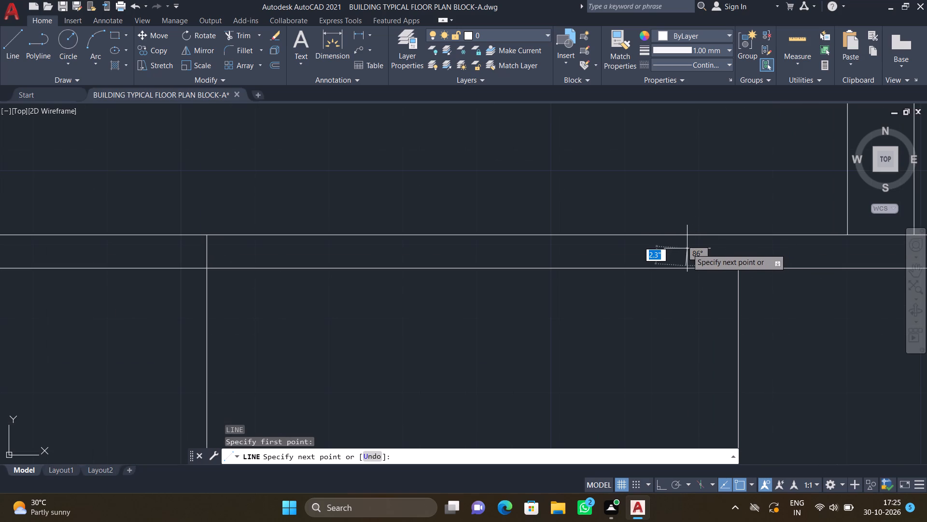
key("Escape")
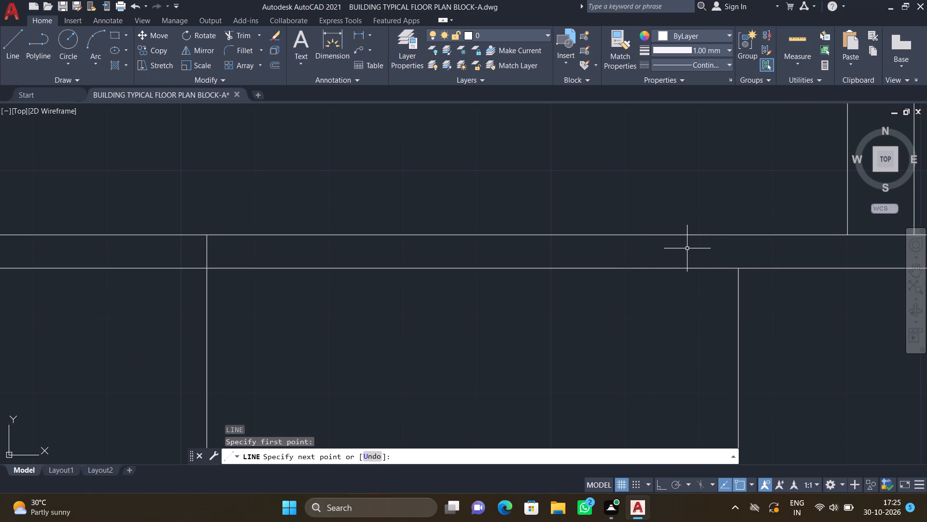
With ortho on, draw a short vertical line across the kitchen's upper wall, just left of the stepped counter's upper vertical edge.
key("F8")
key("l")
key("Return")
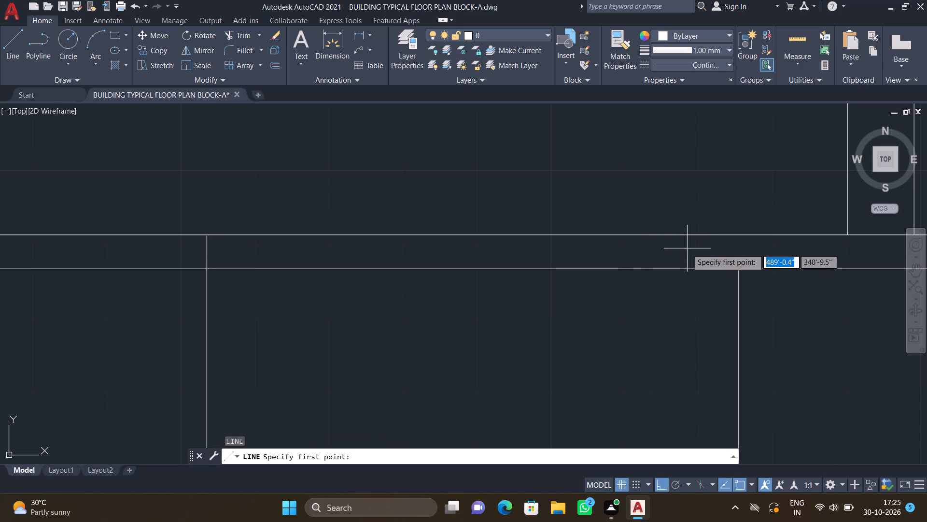
scroll(723, 275, "up", 2)
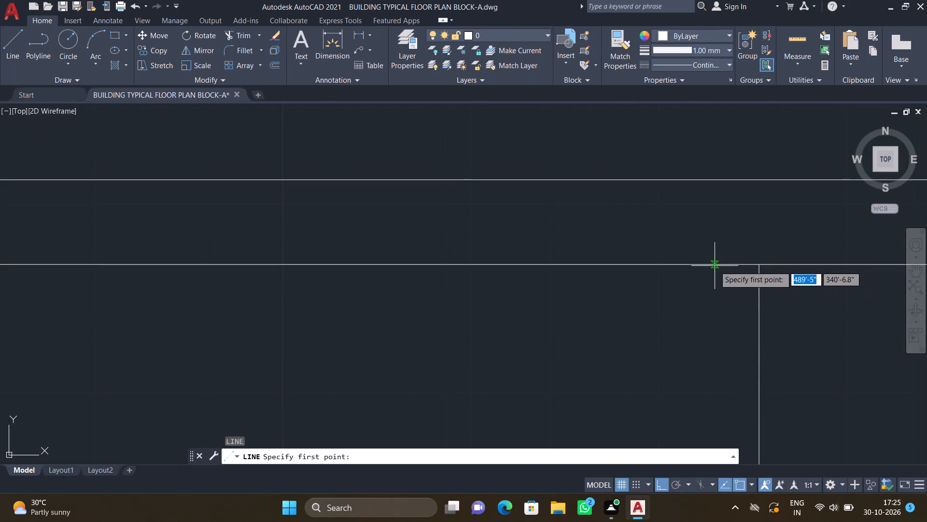
left_click(713, 265)
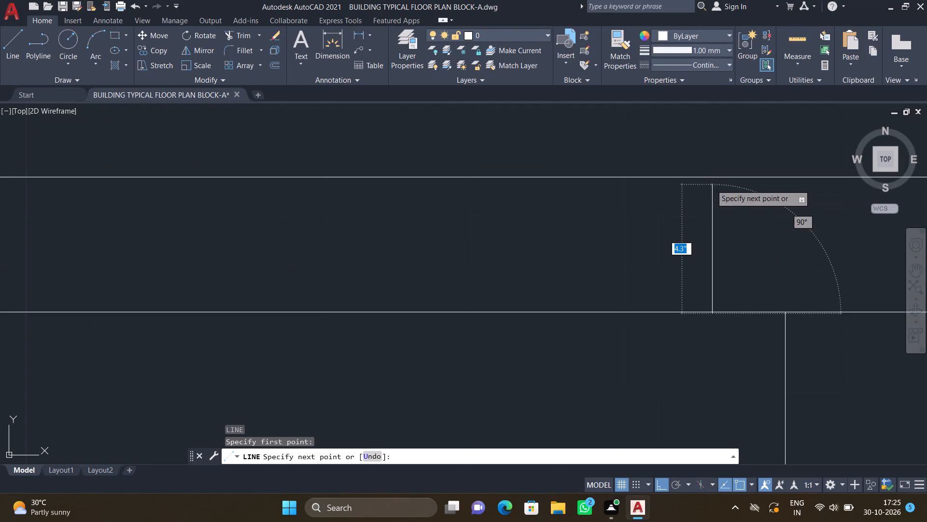
scroll(711, 185, "up", 1)
left_click(710, 176)
key("Return")
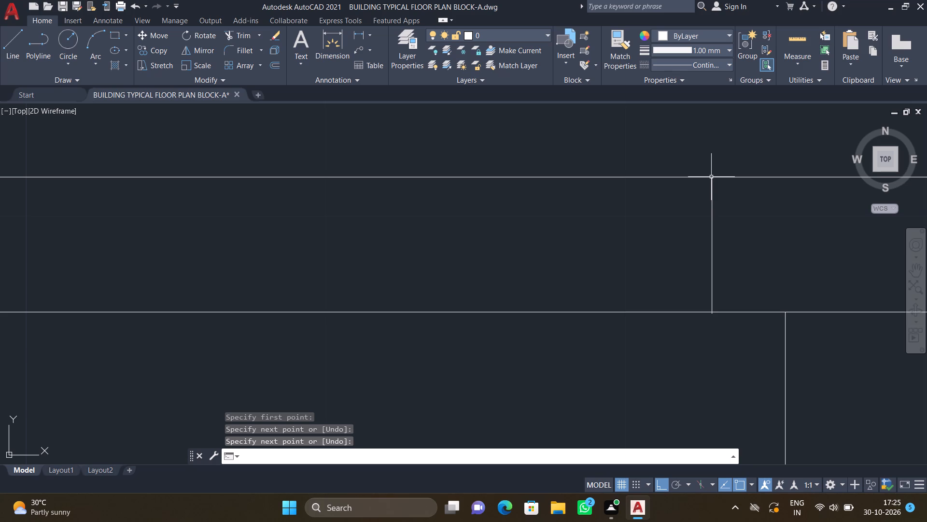
Trim both lines of the kitchen's upper wall between the extended box edge and the short vertical line to open the kitchen entrance.
scroll(708, 200, "down", 3)
scroll(570, 221, "down", 1)
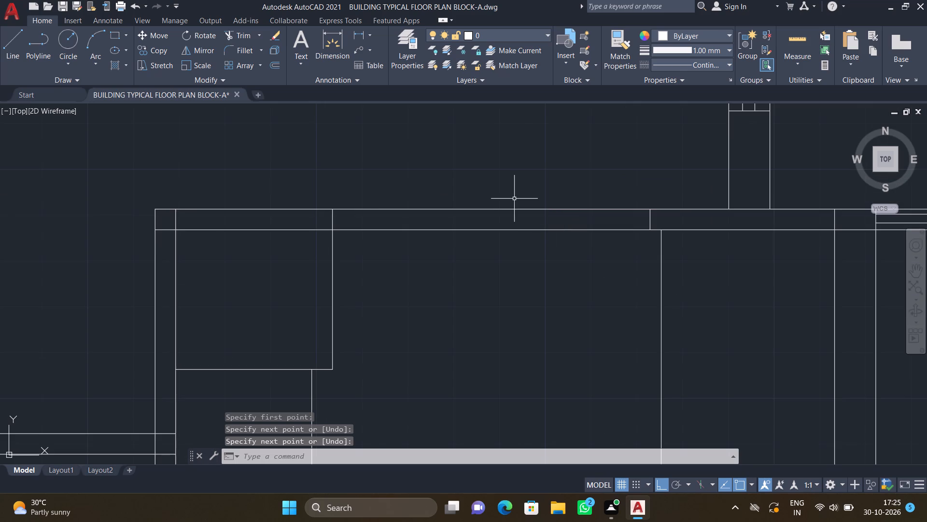
type("TR")
key("Return")
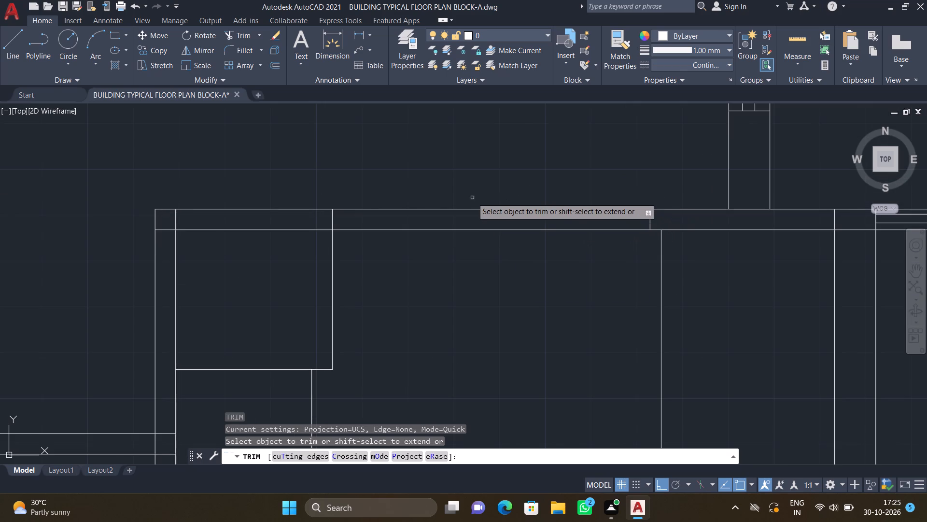
left_click_drag(469, 187, 470, 192)
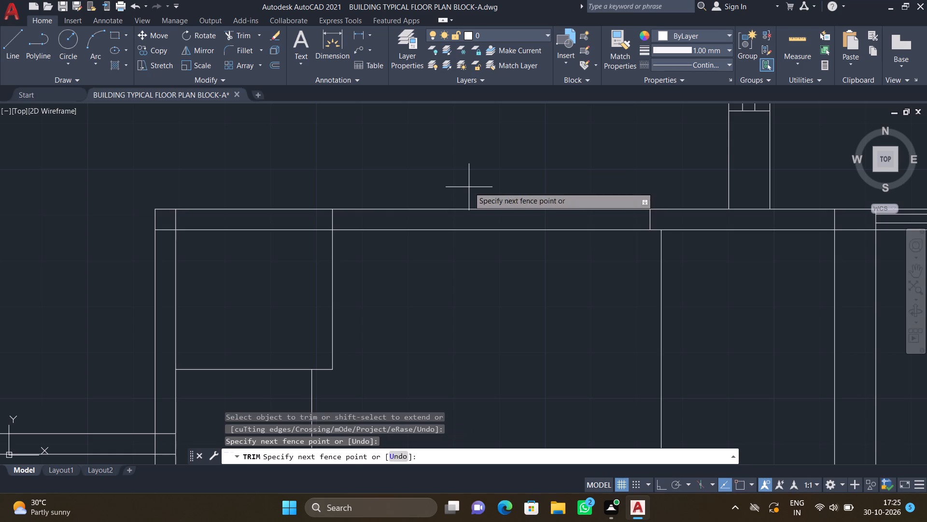
left_click_drag(470, 192, 477, 250)
scroll(476, 252, "down", 3)
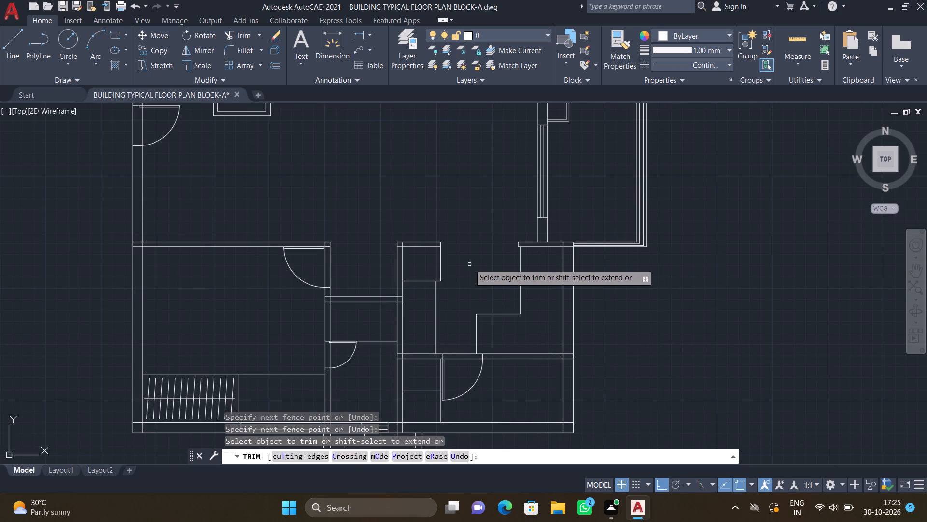
scroll(393, 217, "down", 2)
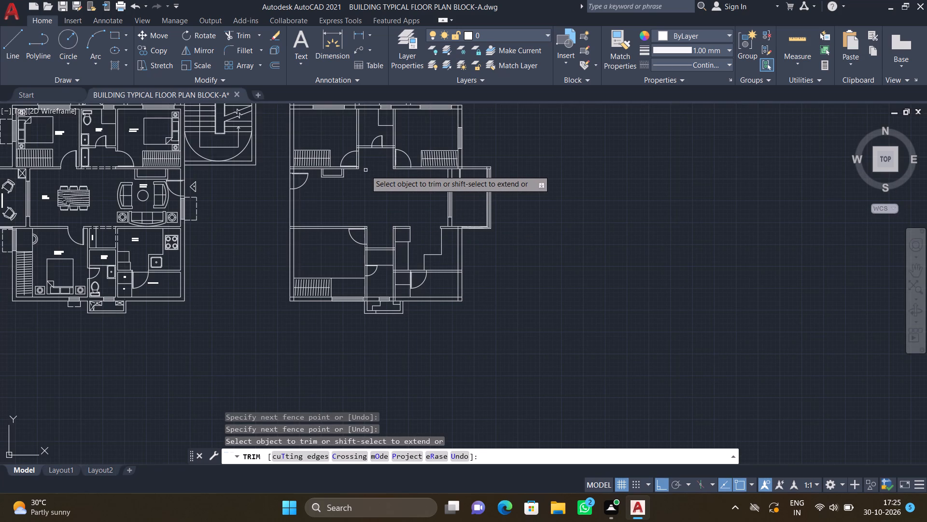
scroll(371, 167, "up", 2)
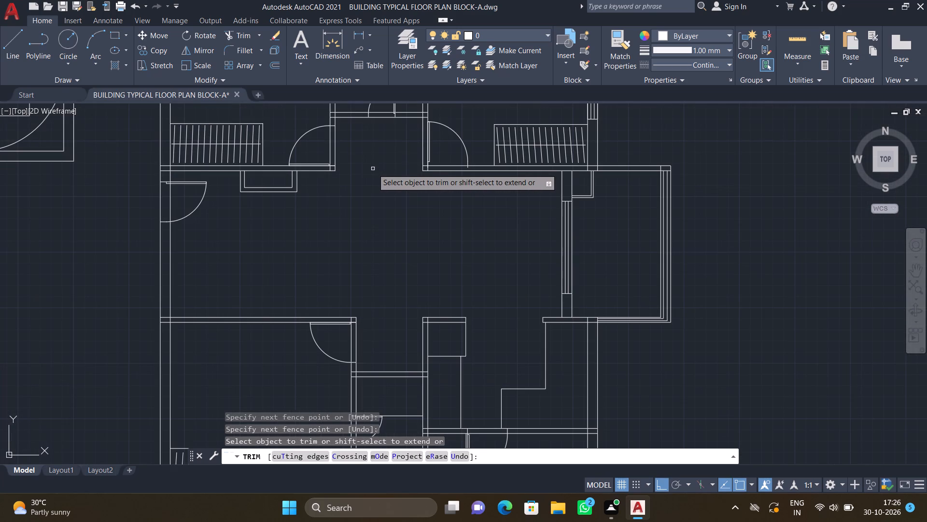
key("Return")
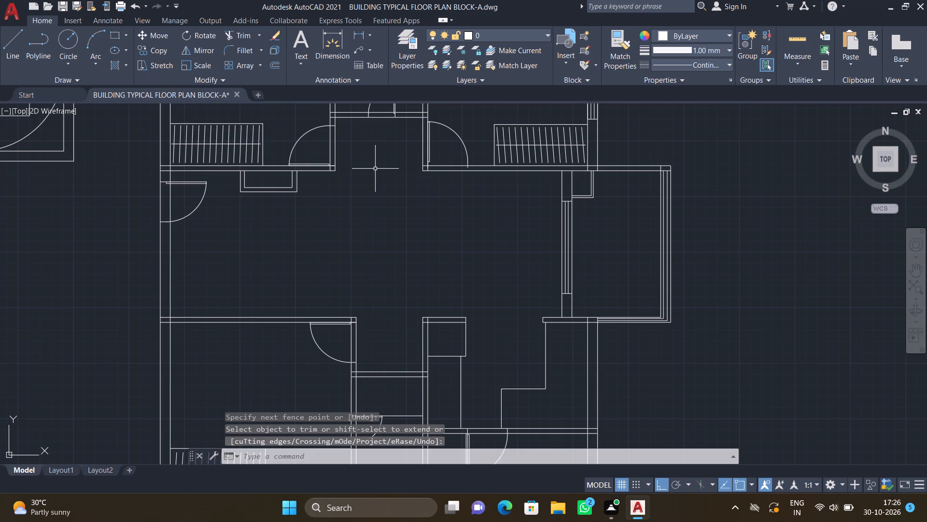
Set the current linetype to the dashed ACAD linetype.
scroll(371, 168, "down", 1)
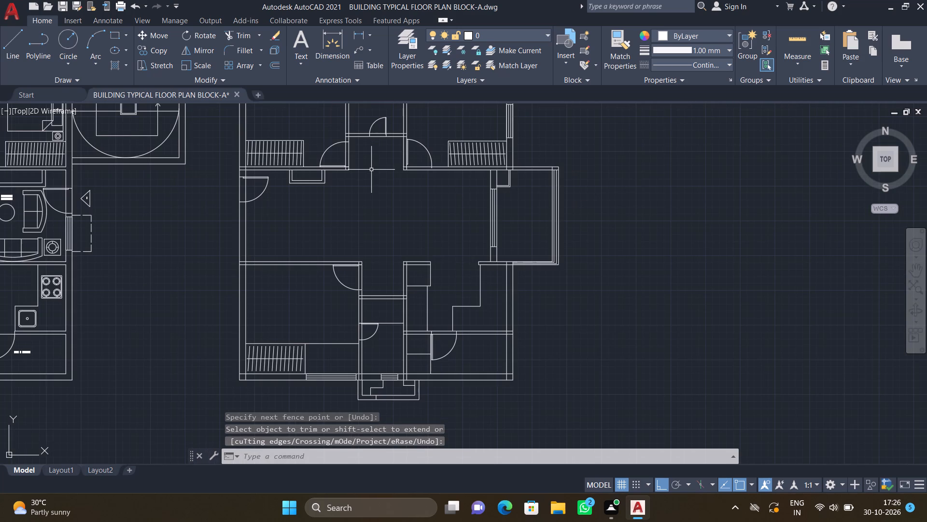
scroll(360, 146, "down", 2)
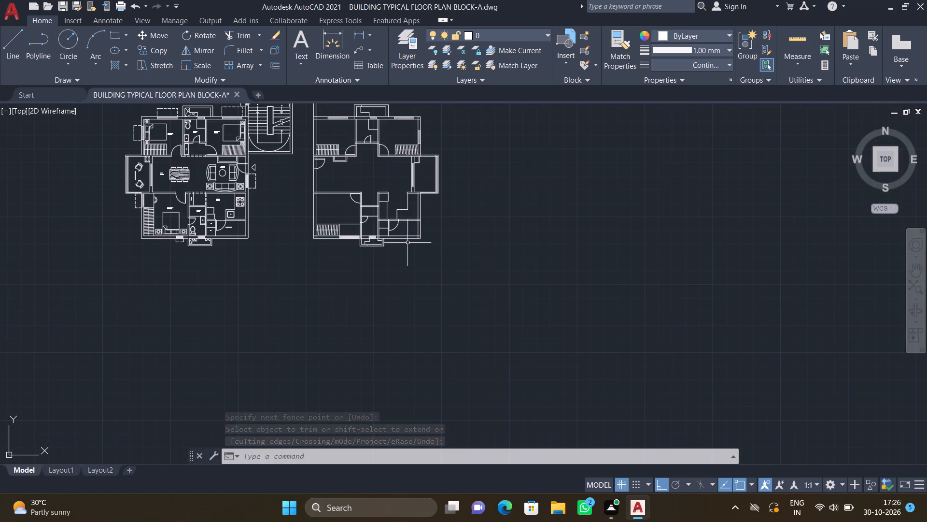
scroll(367, 130, "up", 2)
middle_click_drag(391, 188, 394, 196)
middle_click_drag(395, 197, 397, 204)
scroll(381, 246, "down", 2)
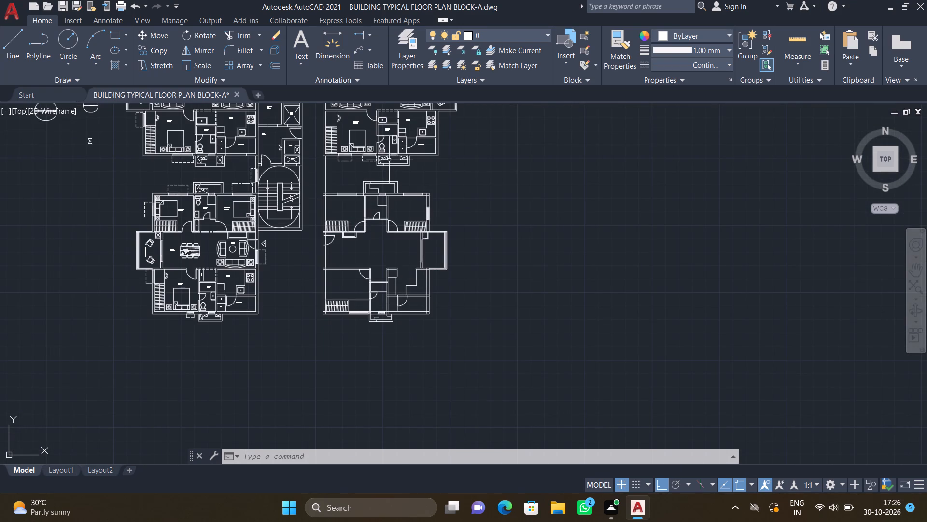
scroll(390, 160, "up", 2)
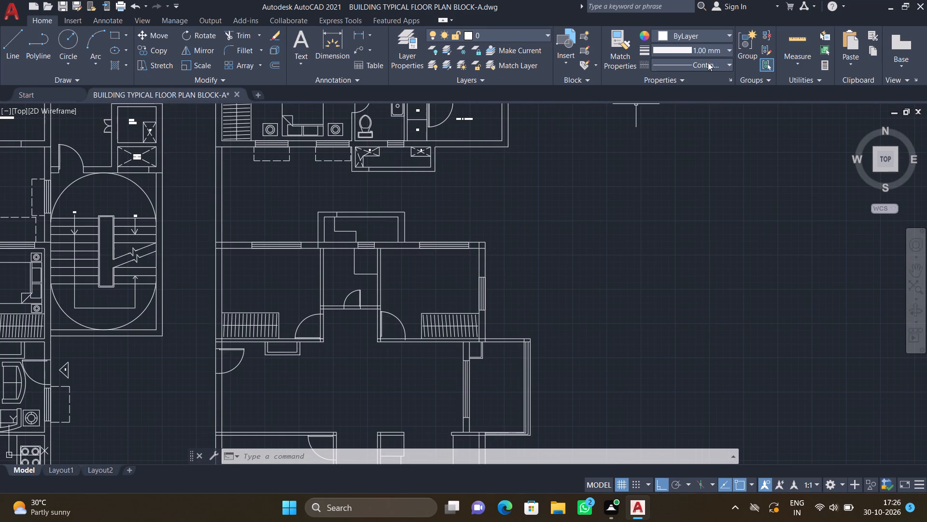
left_click(708, 62)
left_click(701, 103)
Draw a three-sided dashed outline about 6'-6" wide and 2'-6" deep outside the upper-left bedroom's top-wall window.
scroll(359, 210, "up", 2)
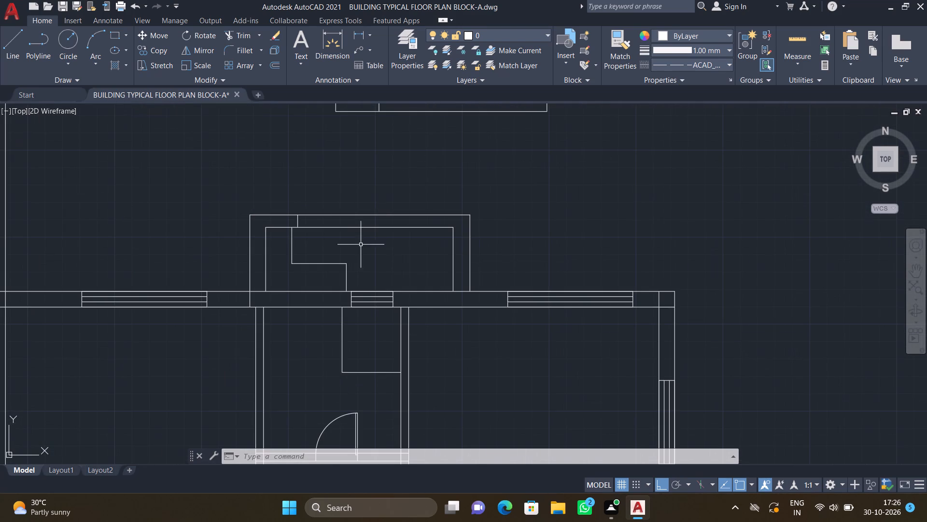
scroll(358, 282, "down", 1)
scroll(248, 275, "up", 1)
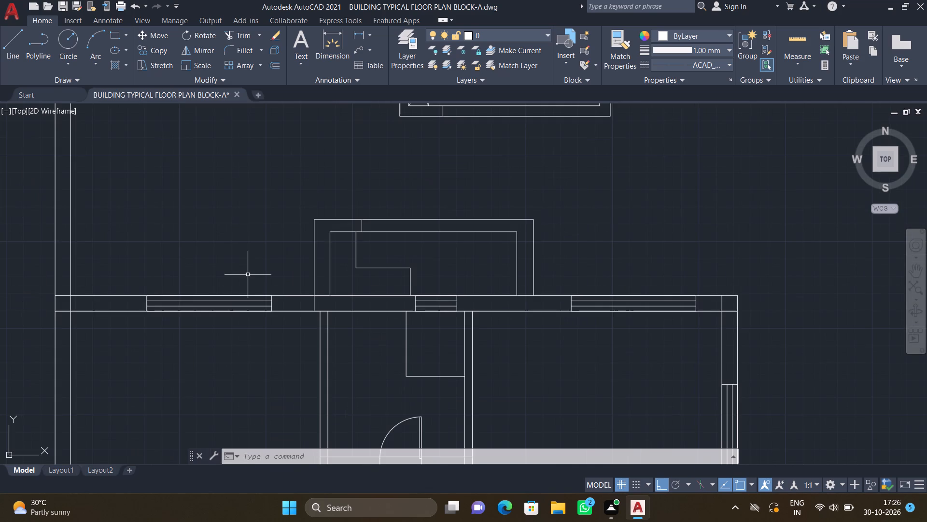
key("l")
key("Return")
scroll(234, 258, "down", 2)
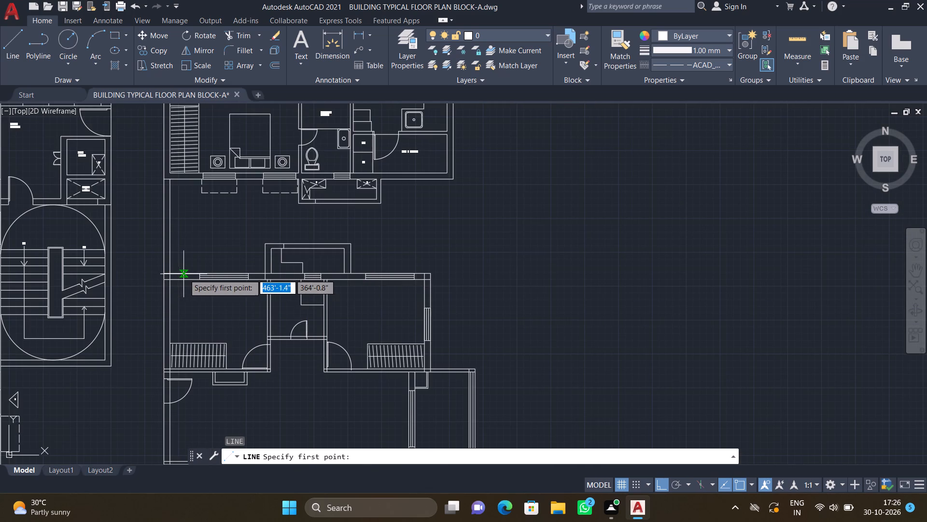
scroll(203, 268, "up", 3)
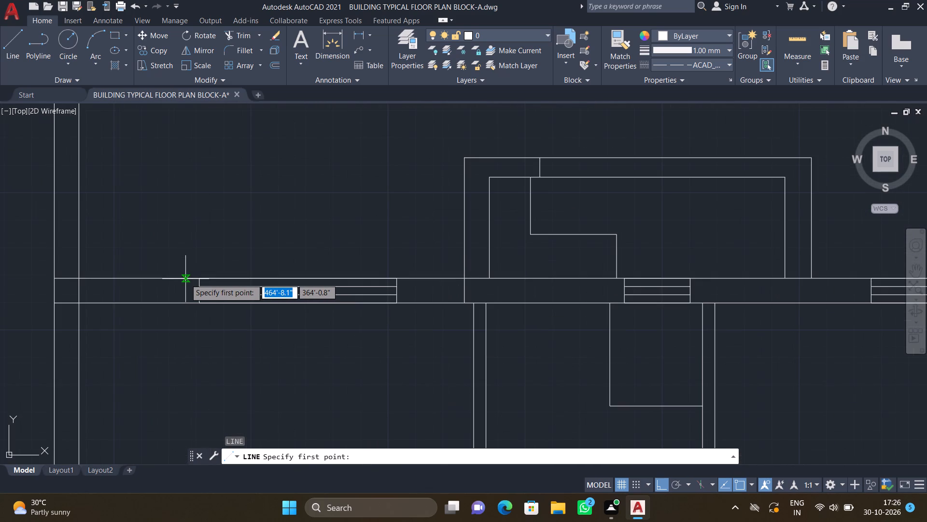
scroll(187, 278, "up", 2)
left_click(191, 276)
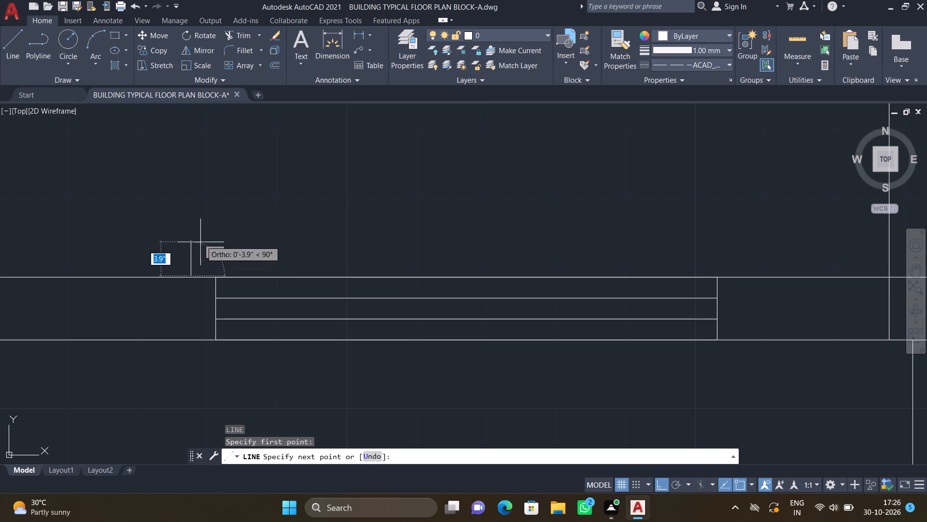
scroll(205, 201, "down", 2)
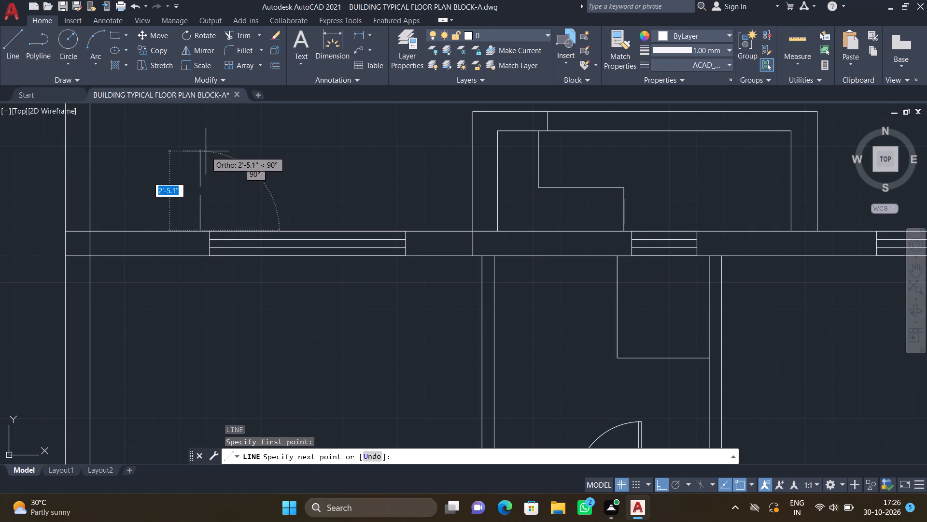
left_click(206, 147)
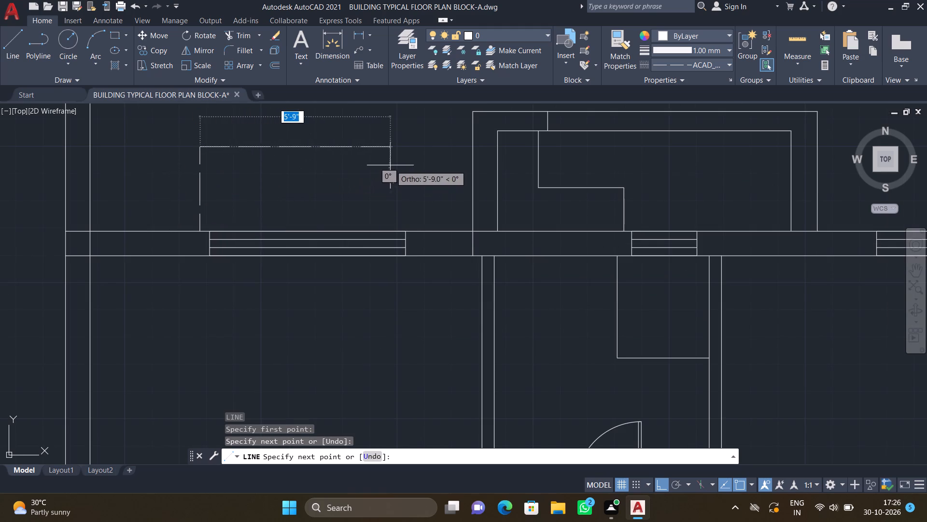
scroll(415, 159, "up", 1)
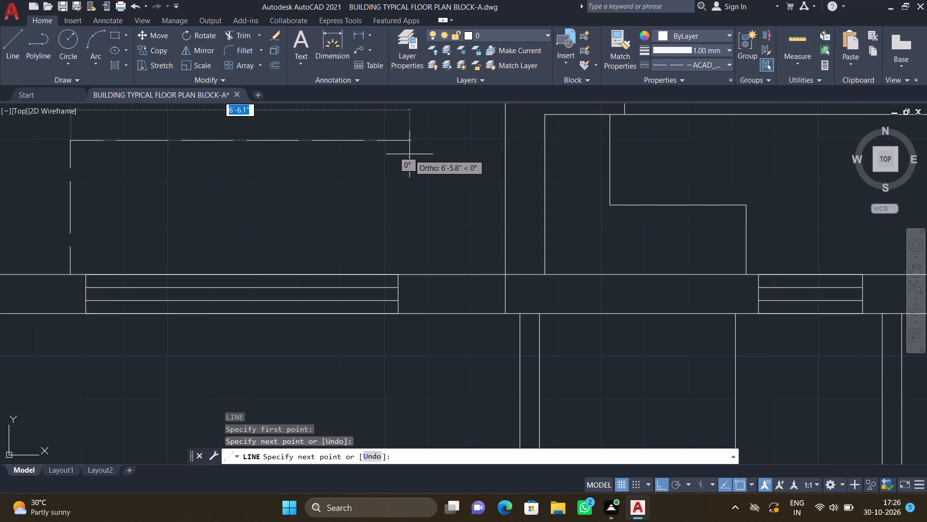
left_click(413, 153)
scroll(423, 263, "up", 2)
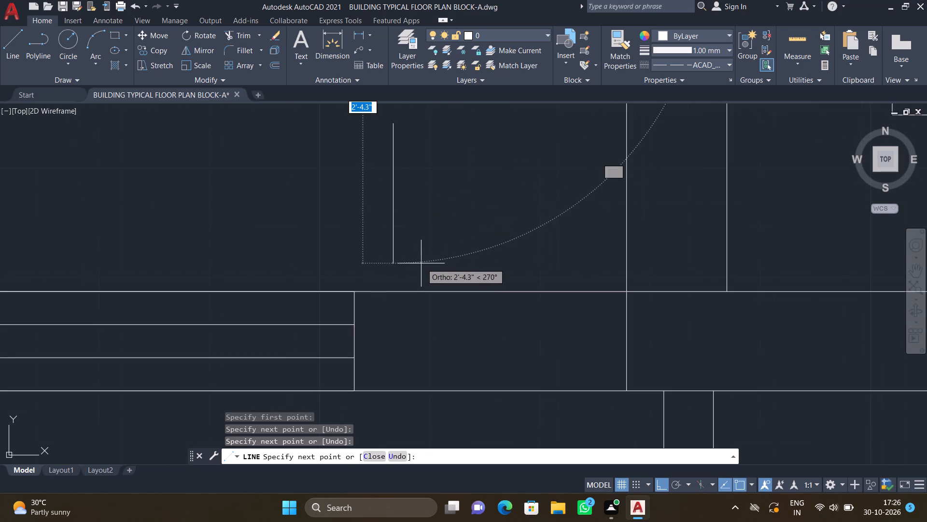
left_click(395, 290)
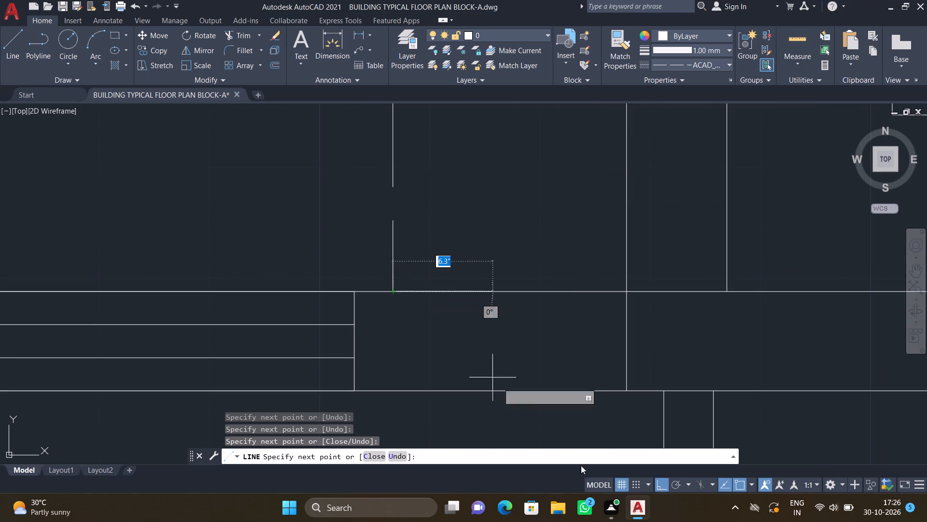
key("Return")
Draw a three-sided dashed outline about 6'-4" wide and 2'-9" deep outside the upper-right bedroom's top-wall window.
scroll(926, 486, "down", 7)
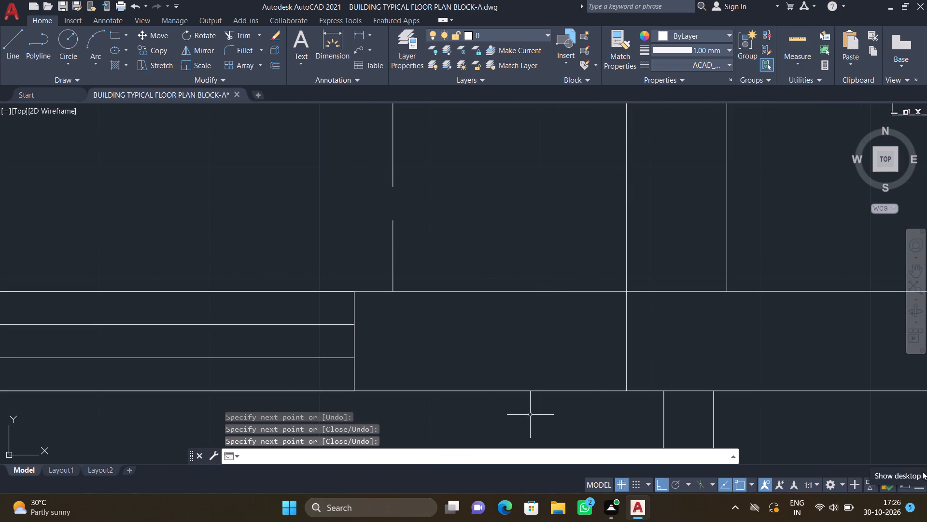
scroll(904, 437, "down", 3)
scroll(570, 322, "down", 2)
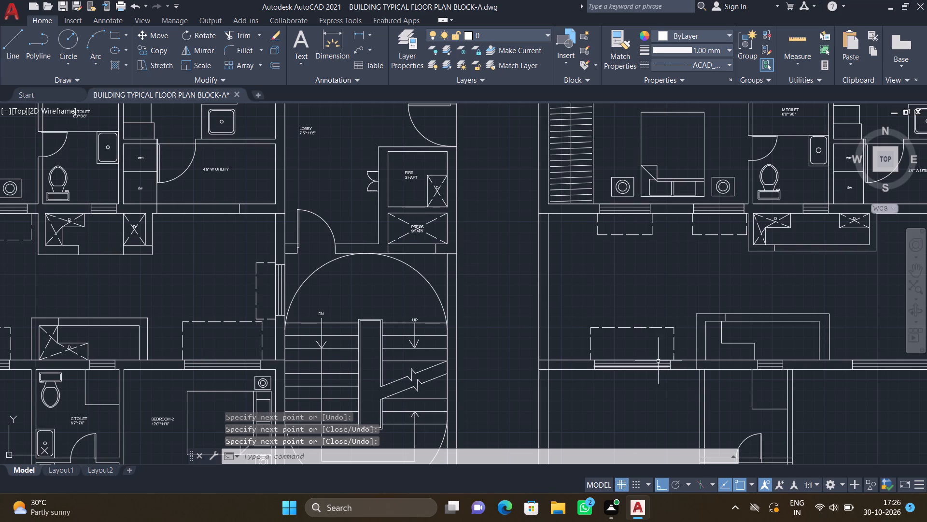
scroll(599, 310, "down", 1)
scroll(777, 352, "up", 2)
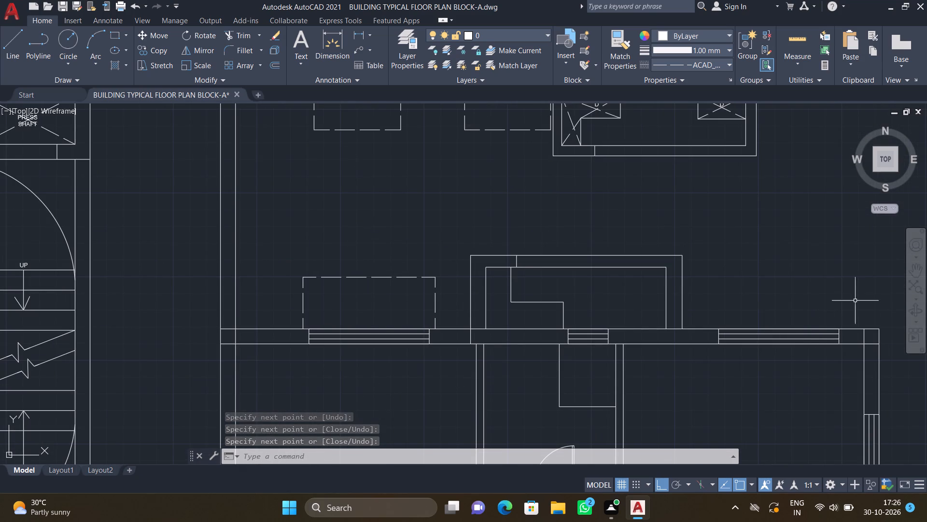
scroll(855, 316, "up", 2)
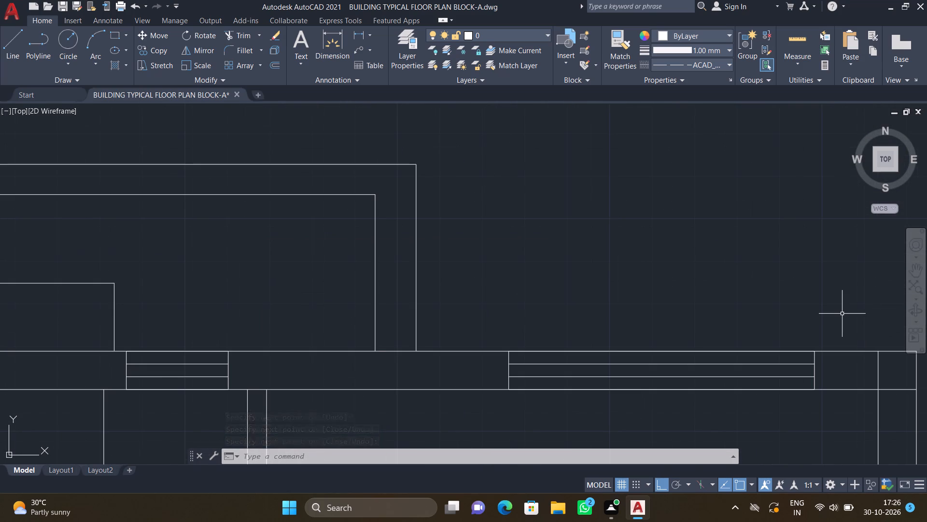
key("l")
key("Return")
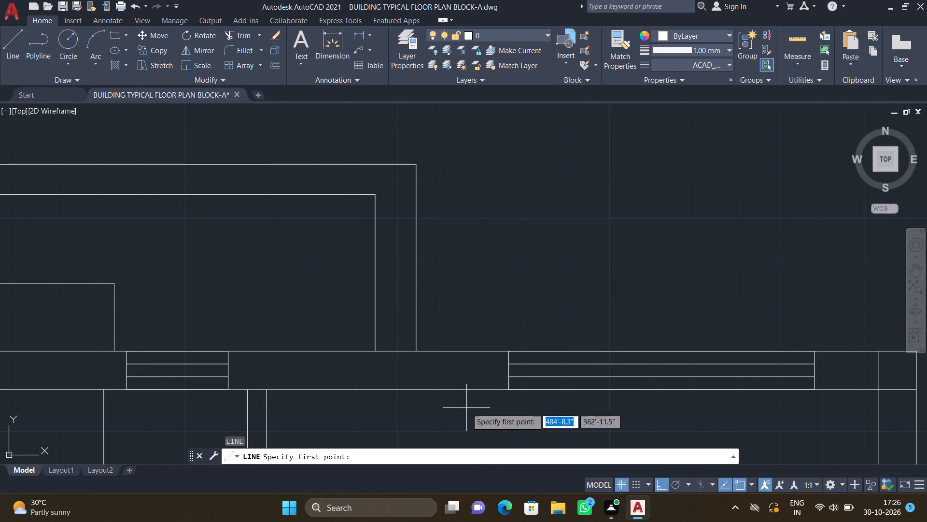
scroll(493, 363, "up", 1)
left_click(499, 344)
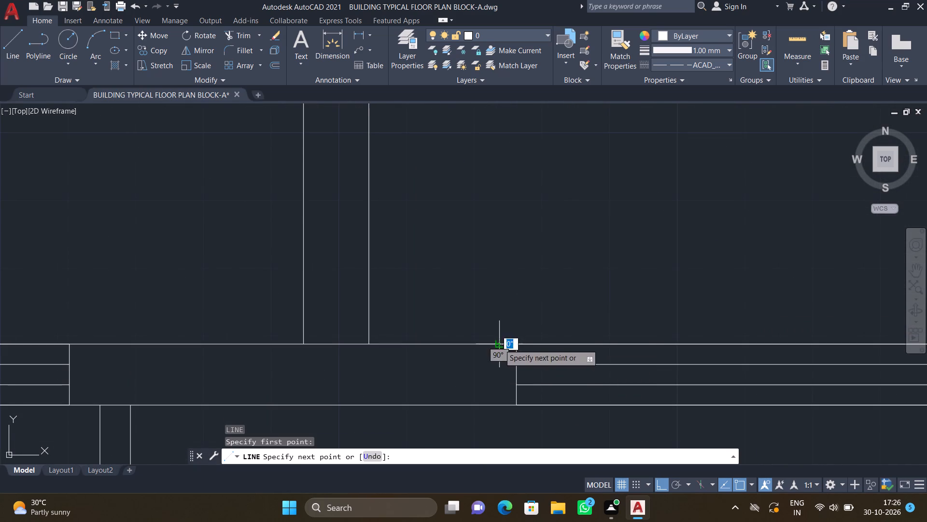
scroll(502, 275, "down", 3)
scroll(515, 238, "up", 1)
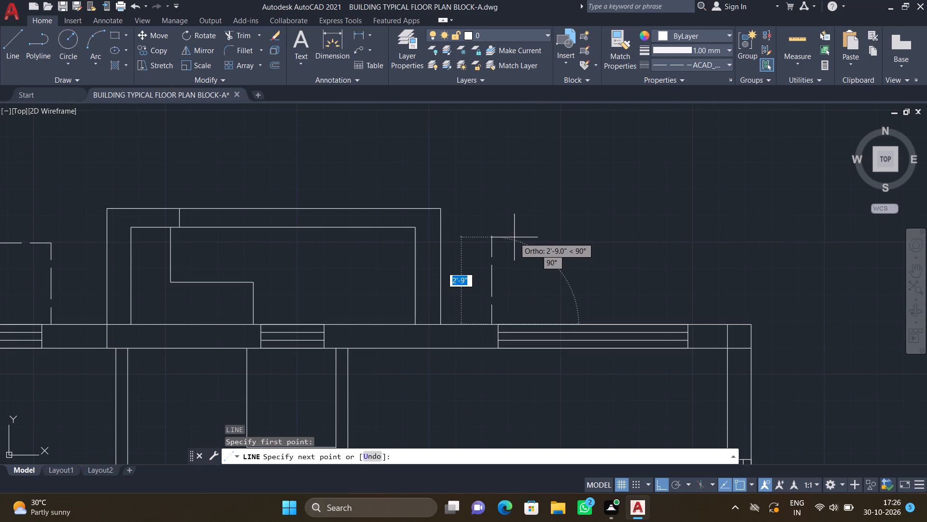
left_click_drag(495, 237, 506, 246)
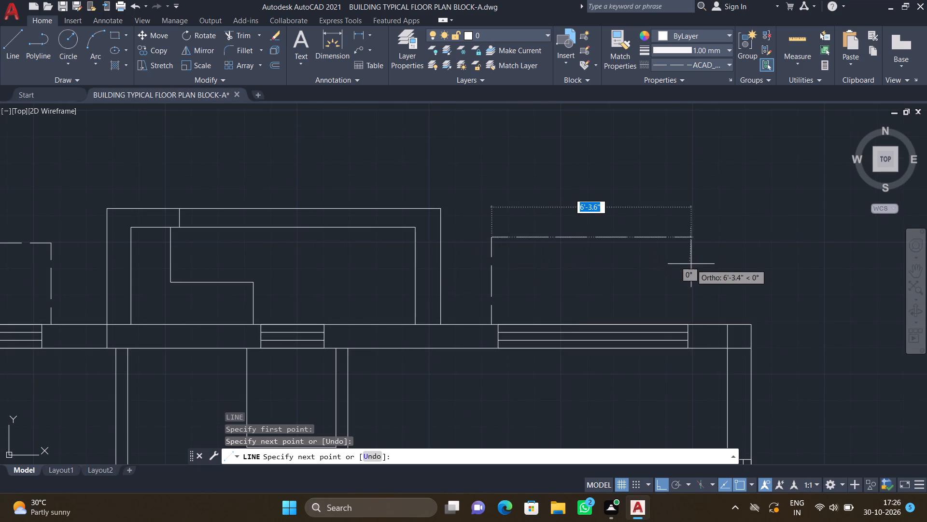
scroll(692, 262, "up", 2)
scroll(689, 261, "down", 1)
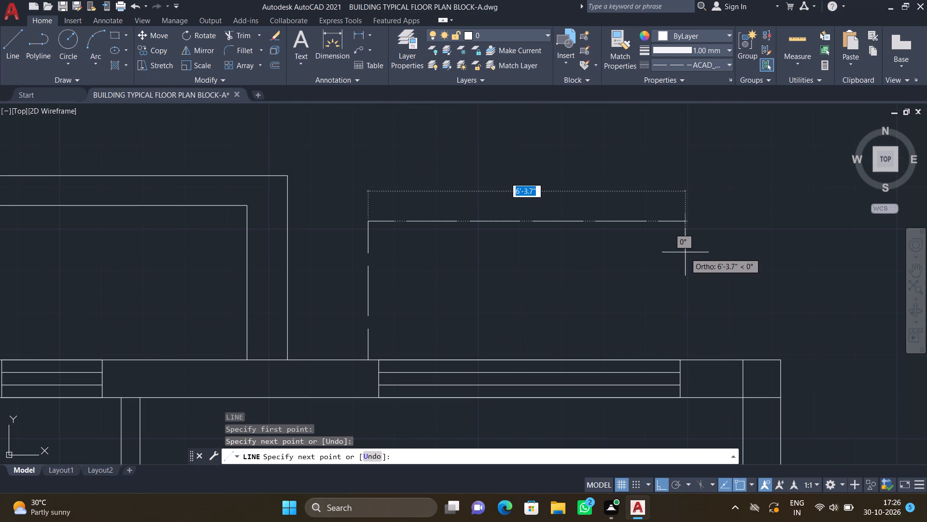
left_click(690, 241)
scroll(704, 351, "up", 2)
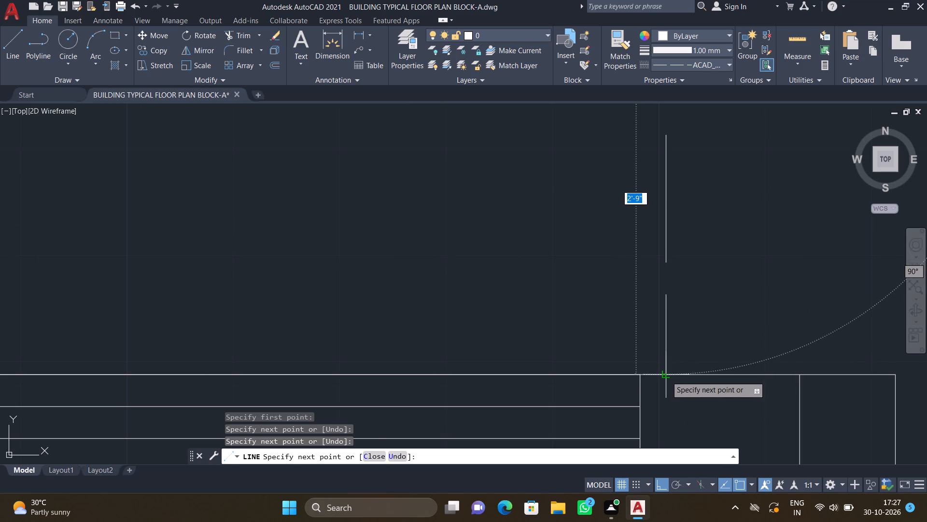
left_click(666, 376)
key("Return")
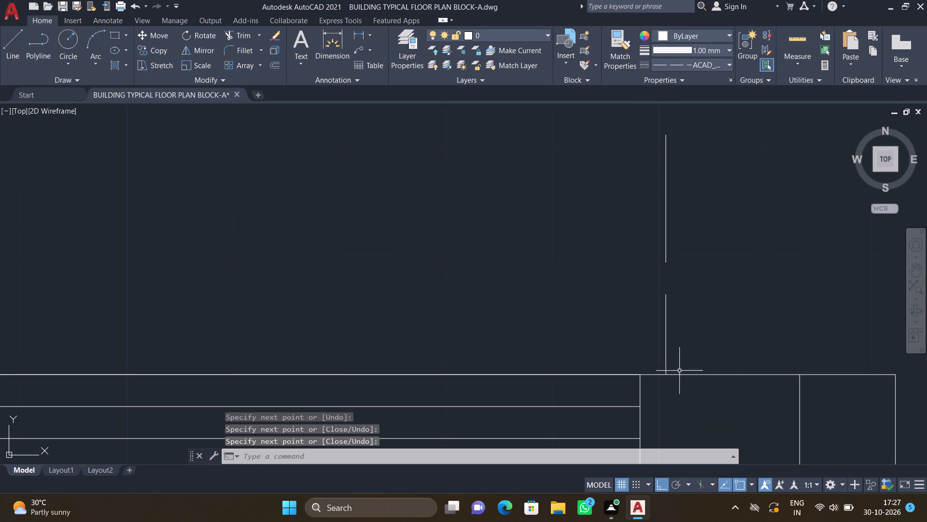
Draw a three-sided dashed outline about 4'-4" long and 2'-2" deep outside the upper-right bedroom's right-wall window.
scroll(668, 359, "down", 4)
scroll(590, 306, "down", 2)
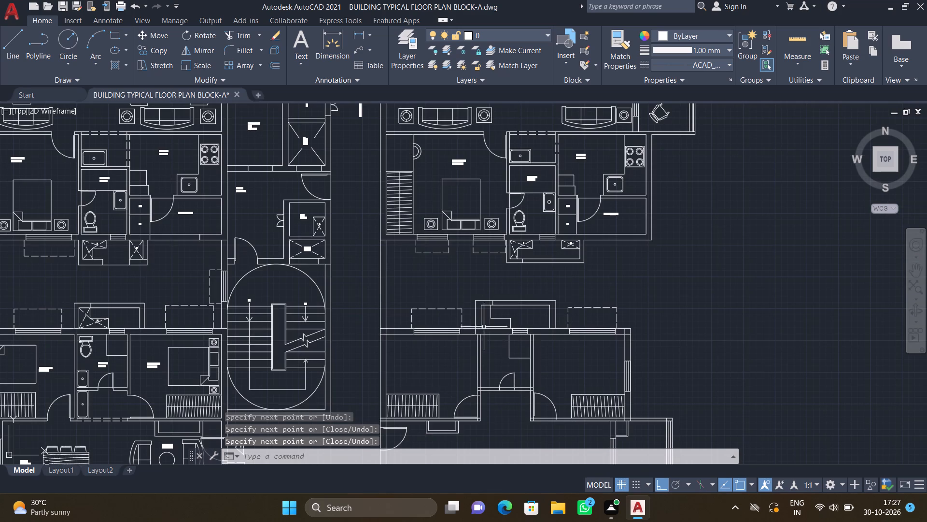
scroll(650, 390, "up", 2)
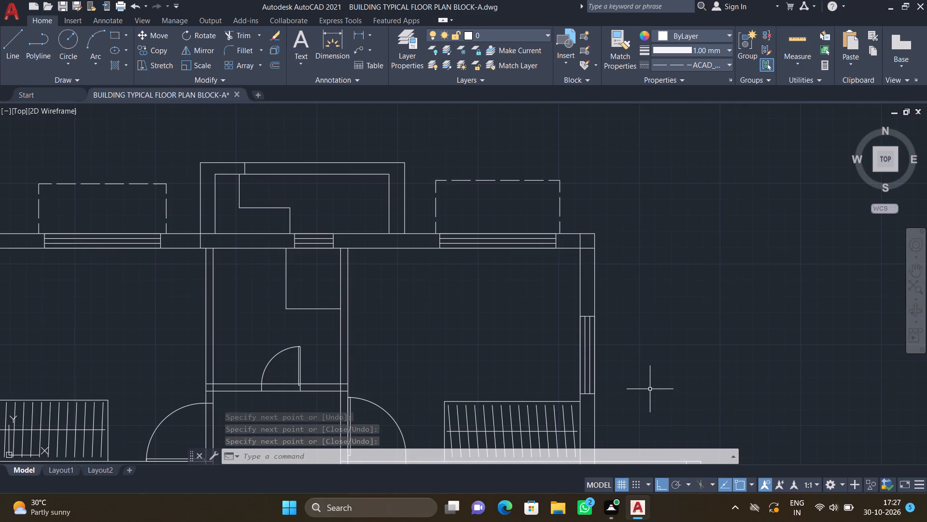
key("l")
key("Return")
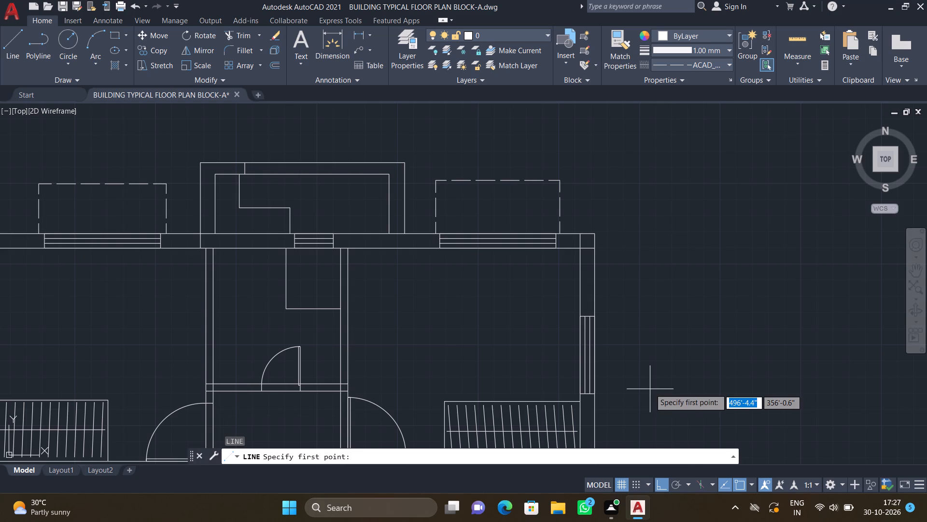
scroll(605, 319, "up", 2)
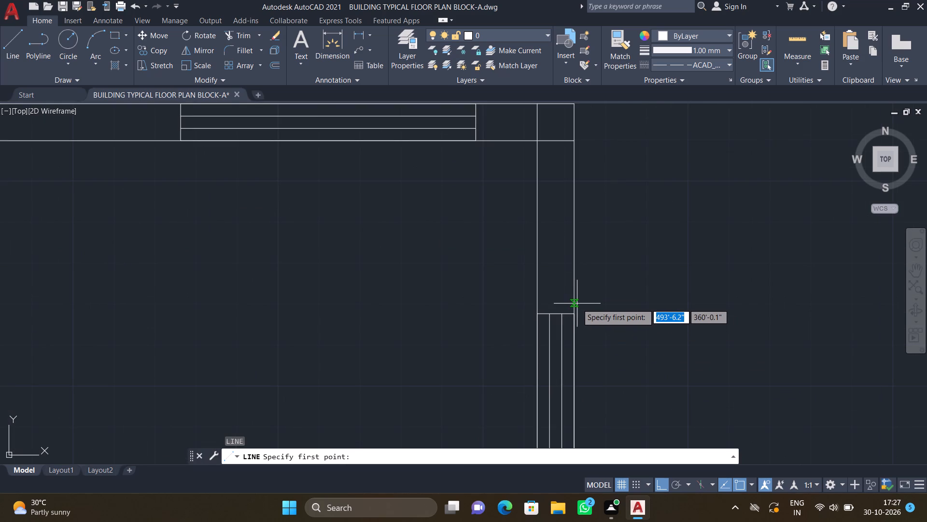
left_click(574, 301)
scroll(673, 315, "down", 2)
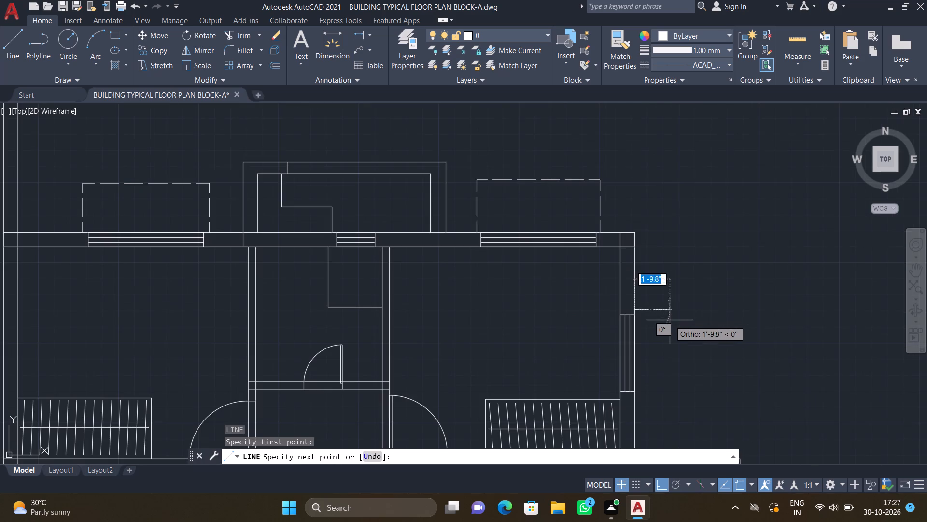
scroll(675, 327, "up", 1)
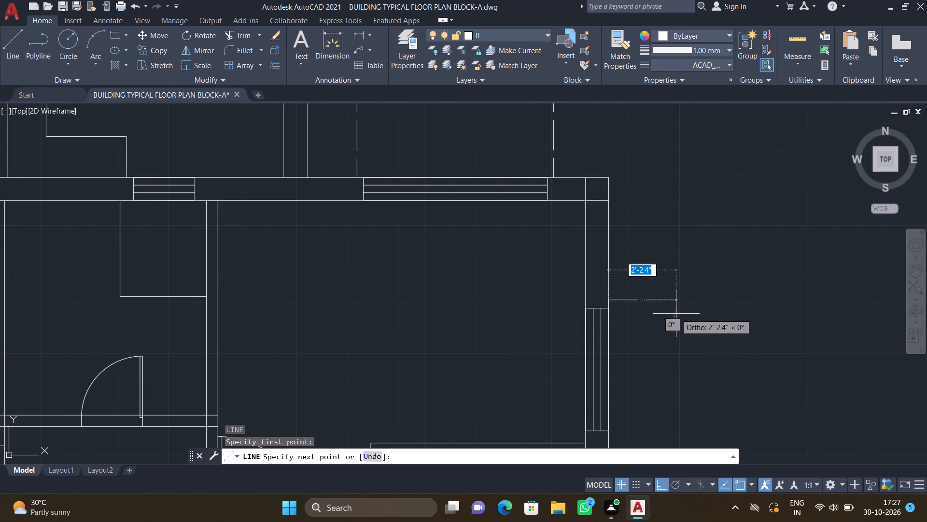
left_click(676, 313)
scroll(683, 370, "down", 2)
scroll(656, 404, "up", 2)
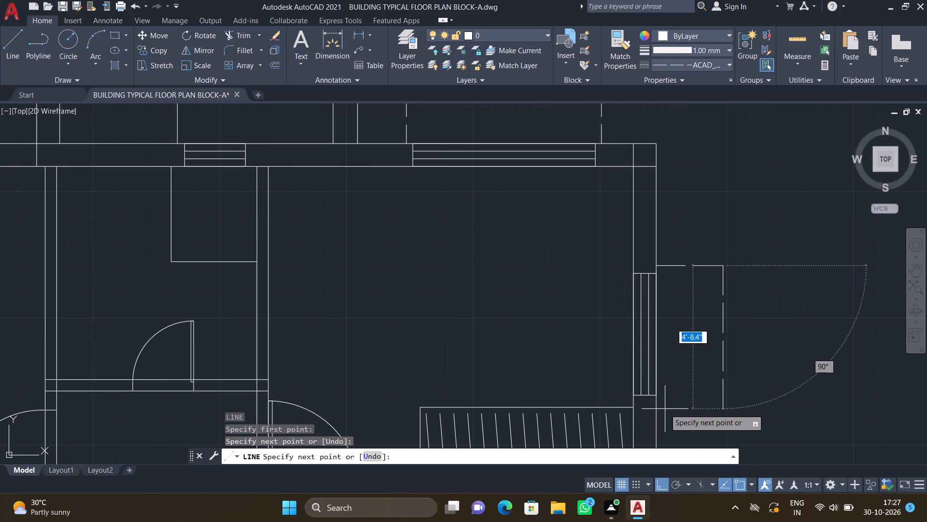
scroll(718, 413, "up", 2)
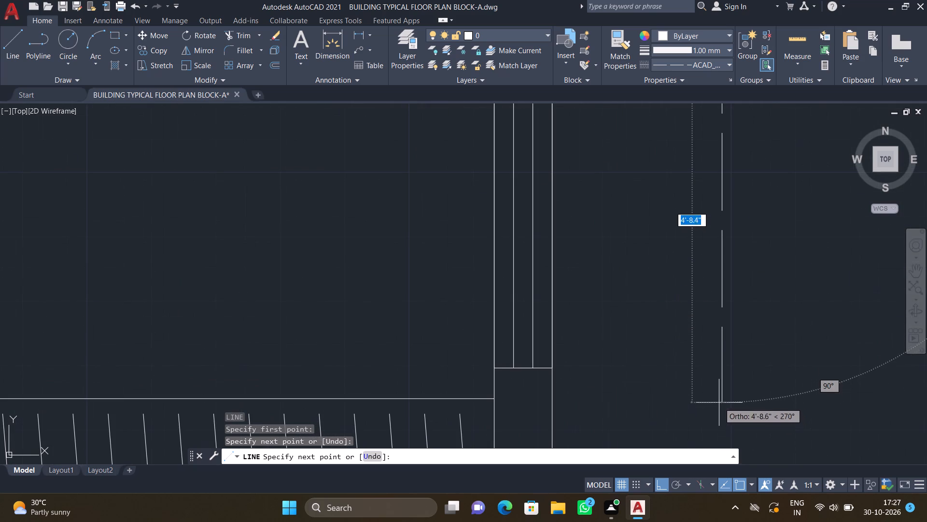
scroll(716, 387, "down", 2)
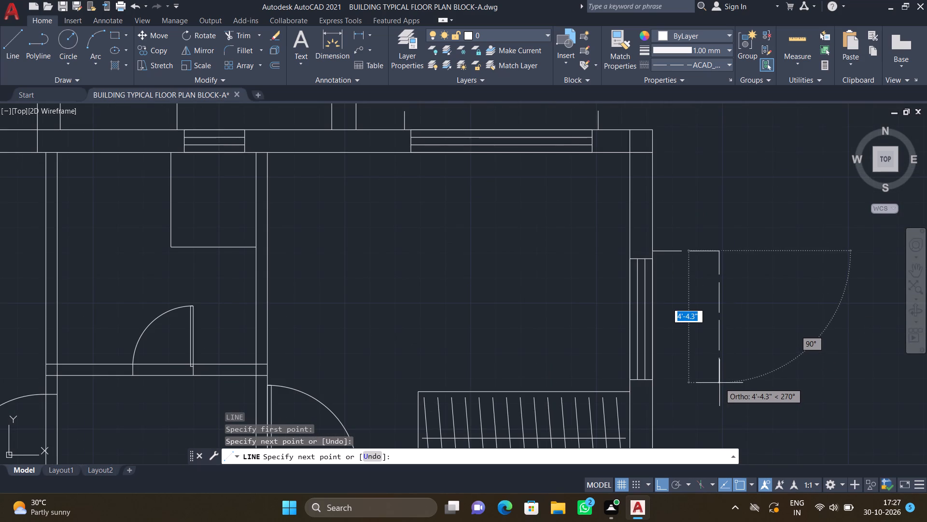
left_click(720, 383)
scroll(666, 391, "up", 2)
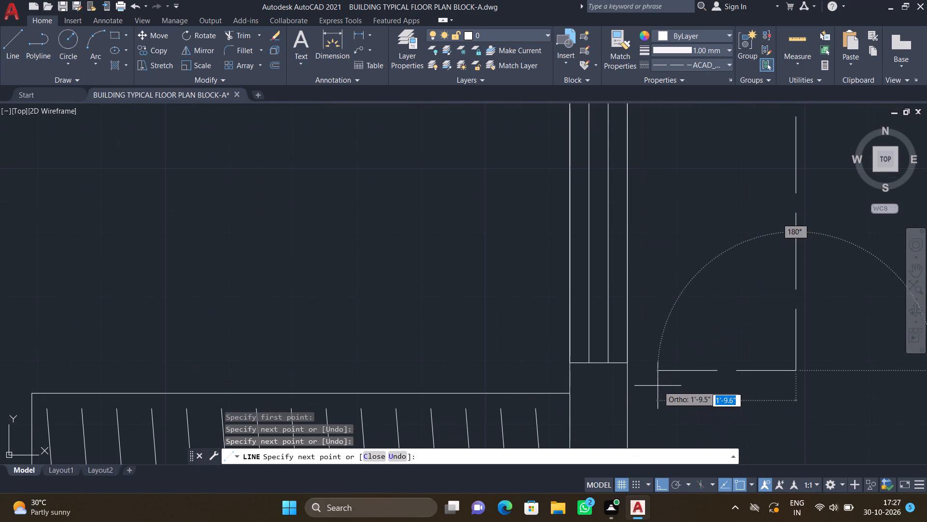
scroll(638, 379, "up", 1)
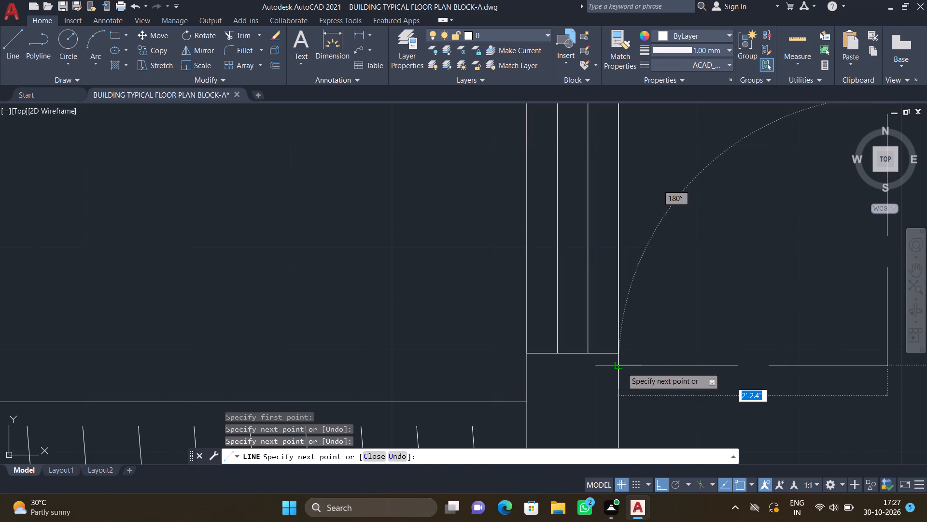
left_click(620, 367)
key("Return")
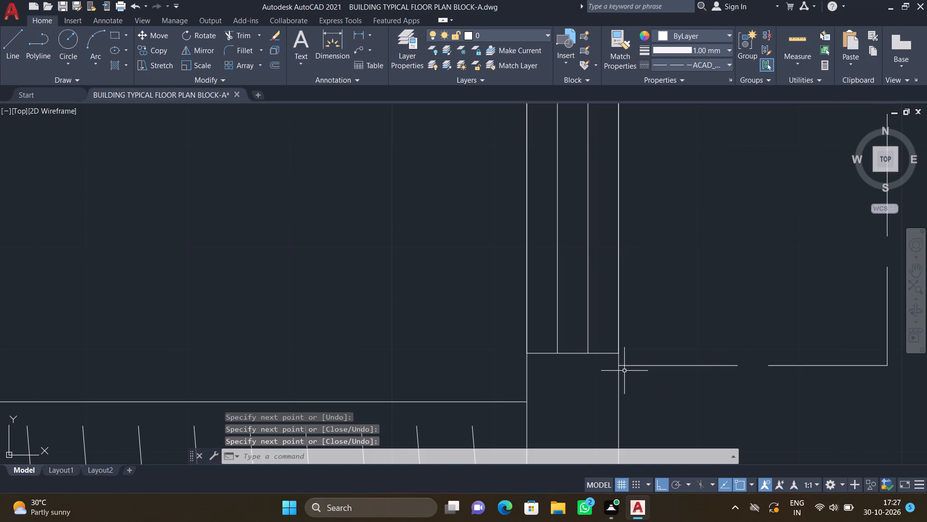
scroll(647, 378, "down", 5)
scroll(601, 292, "down", 3)
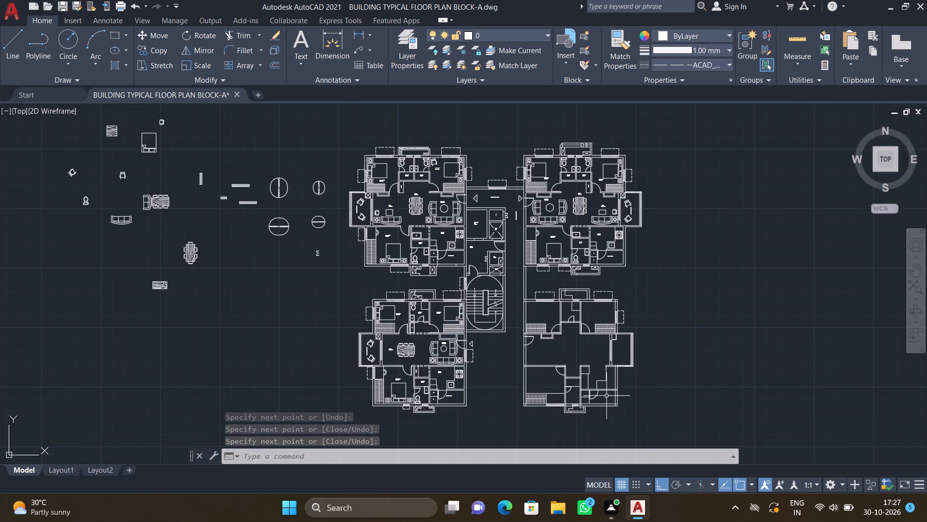
scroll(559, 410, "up", 2)
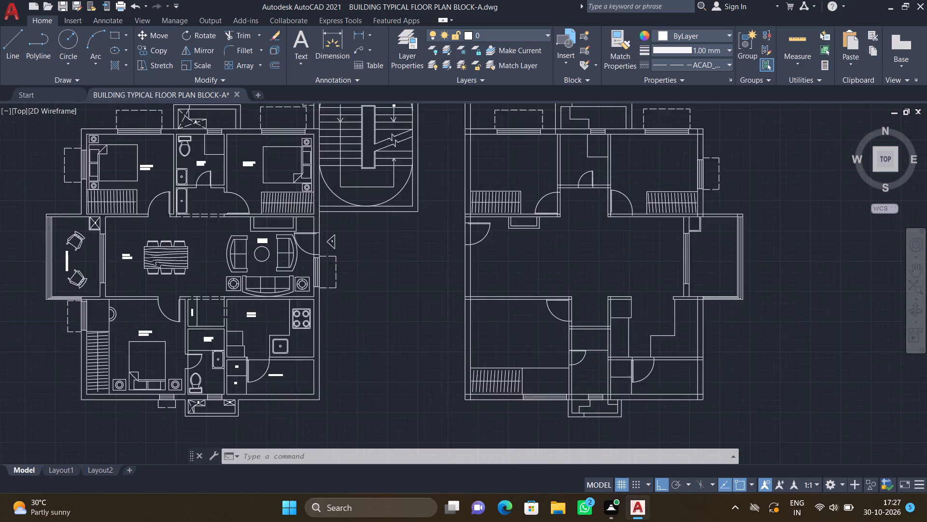
Draw a two-sided dashed outline about 2'-0" deep outside the lower-left bedroom's bottom-wall window, ending at the adjoining duct wall.
scroll(558, 410, "up", 1)
key("l")
key("Return")
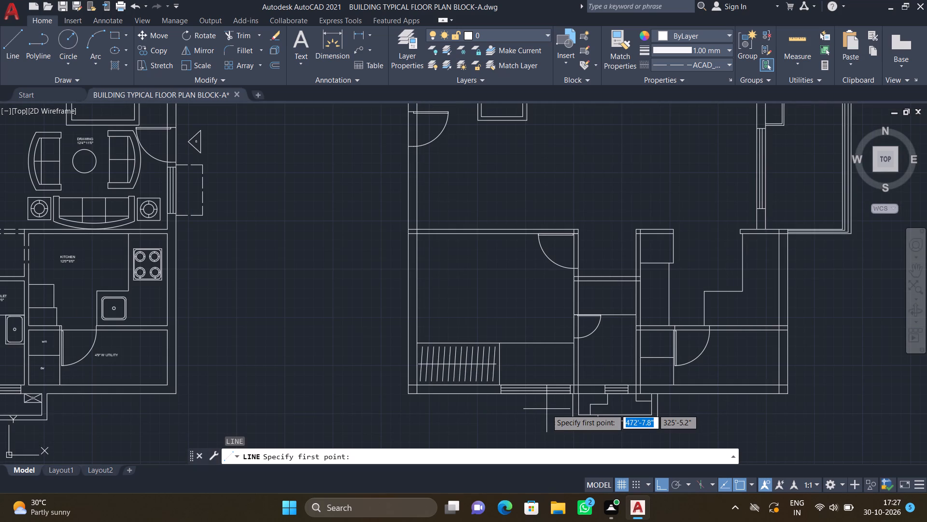
scroll(507, 408, "up", 2)
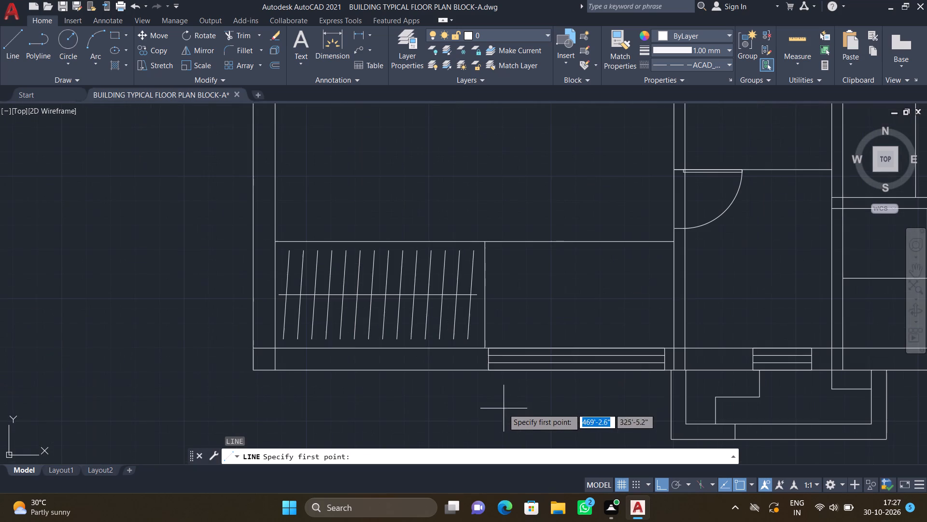
scroll(483, 377, "up", 2)
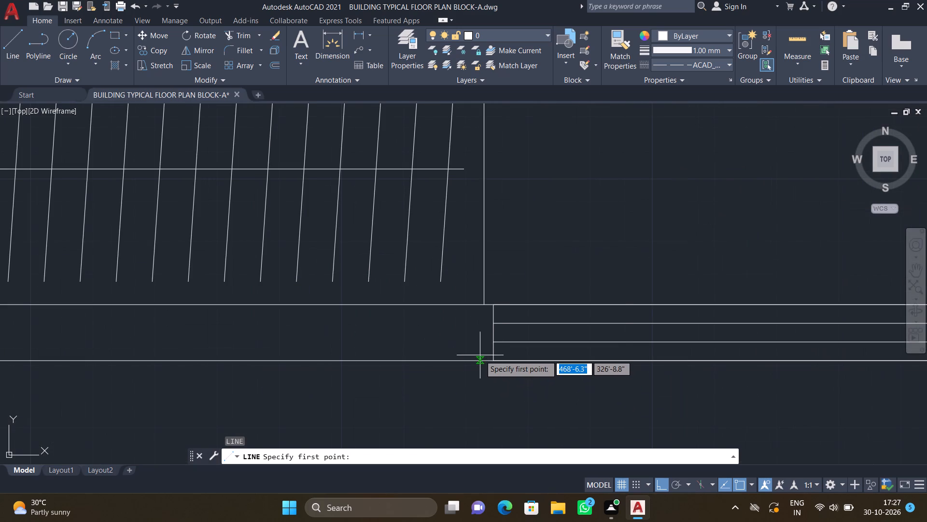
left_click(482, 360)
scroll(496, 402, "down", 3)
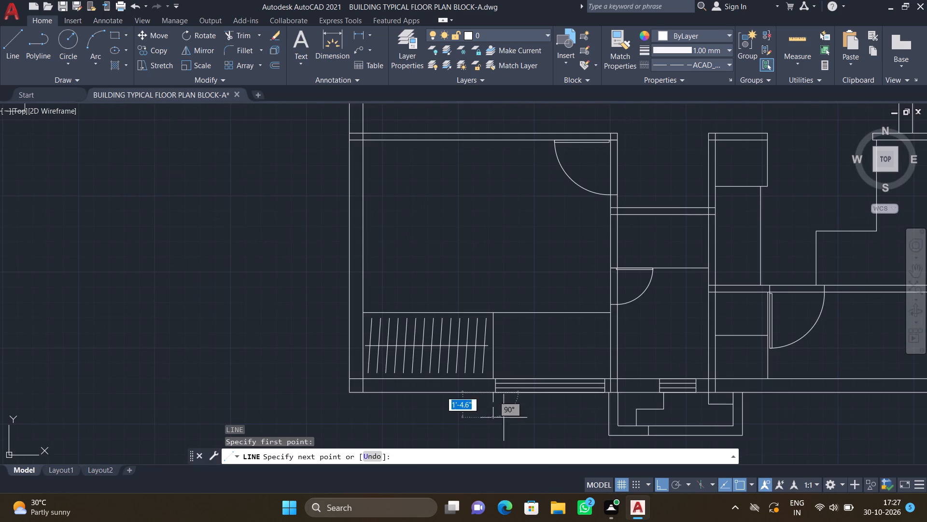
scroll(503, 434, "up", 1)
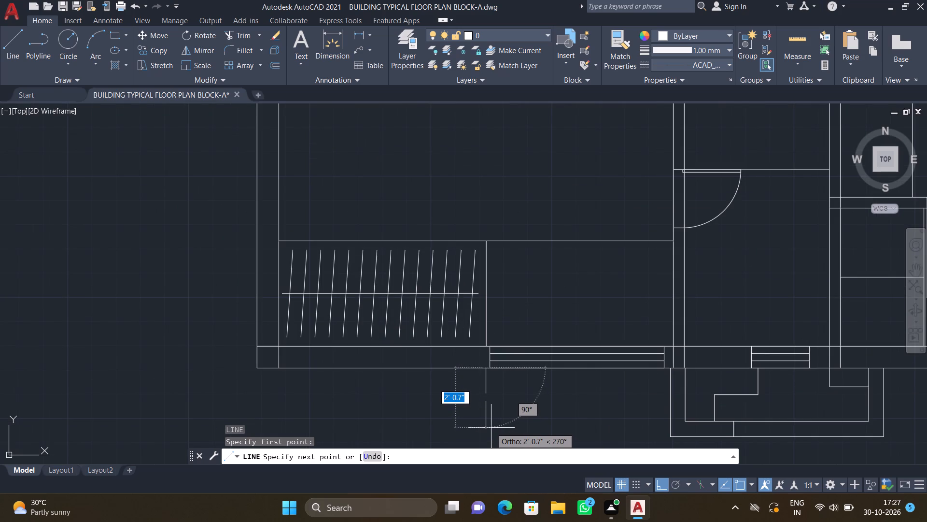
left_click(491, 425)
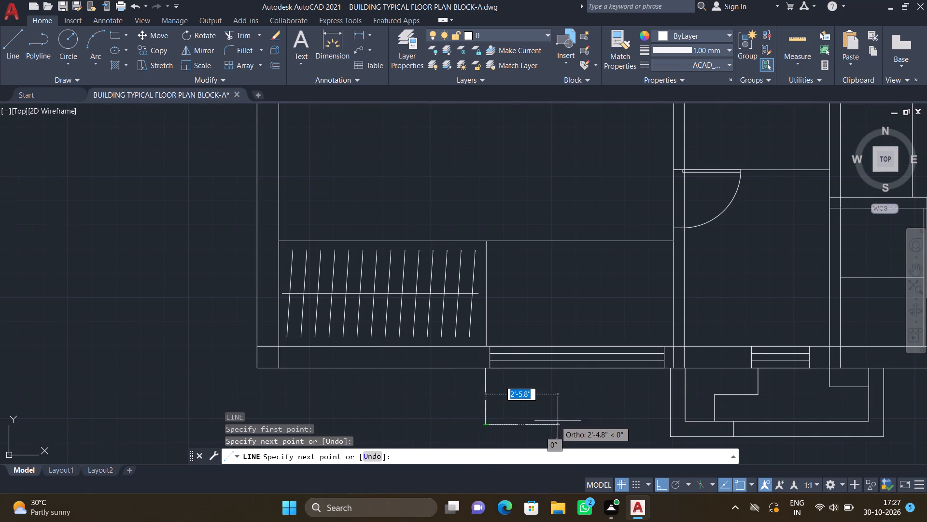
scroll(650, 425, "up", 2)
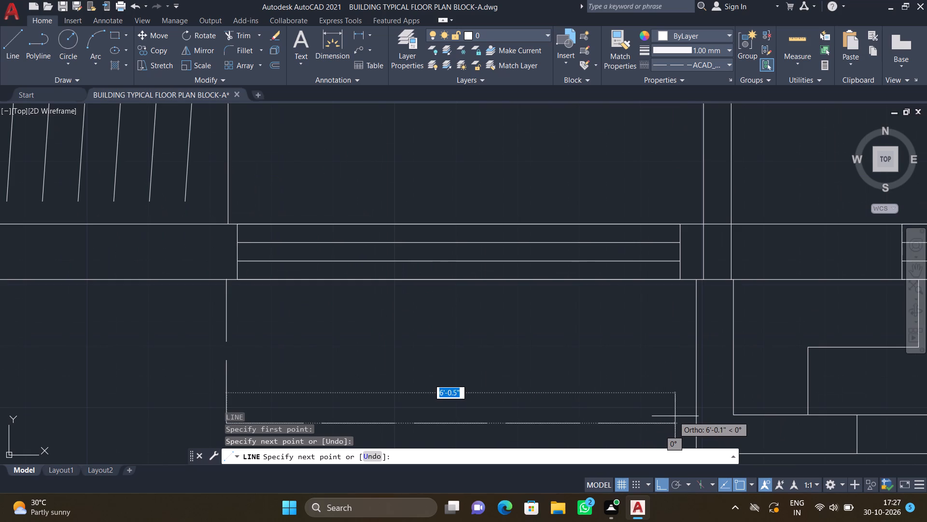
left_click(700, 421)
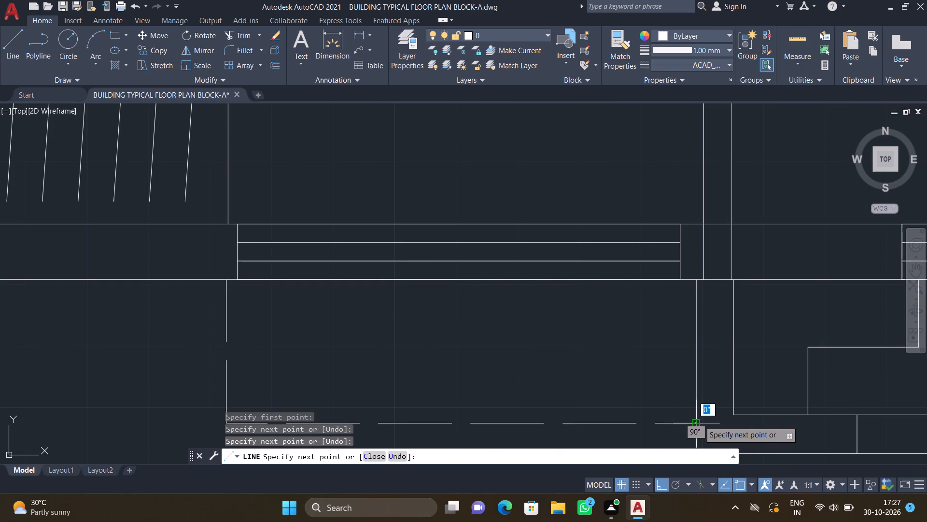
key("Return")
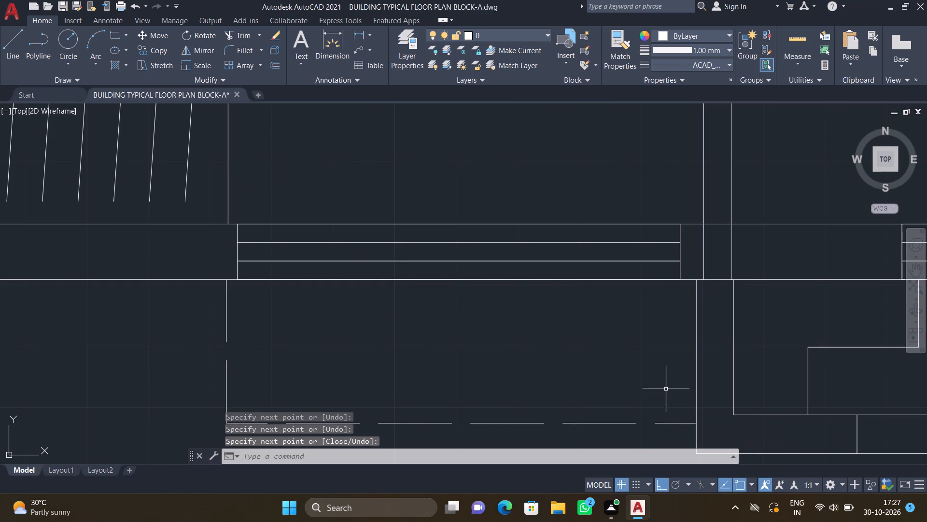
Copy the loose vertical window symbol, with Ortho off, into the wall facing the staircase between the upper-right and lower-right flats.
scroll(664, 387, "down", 3)
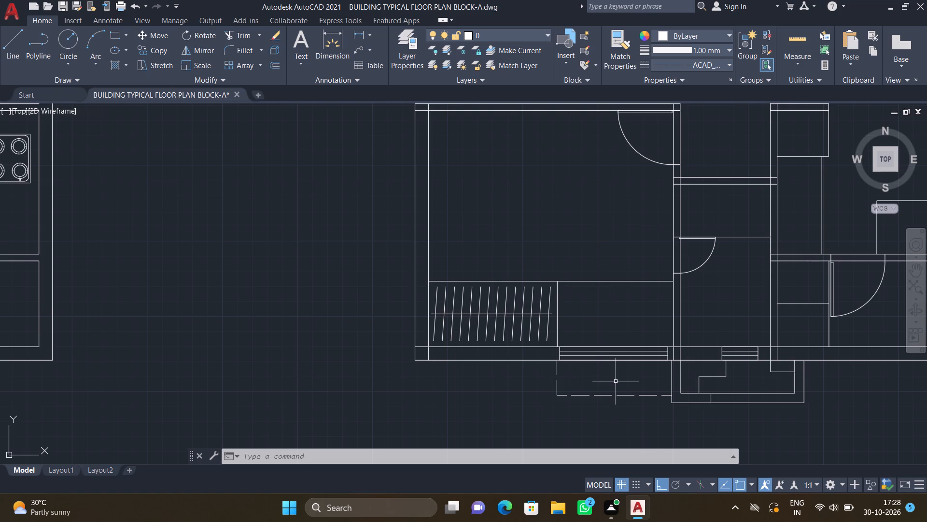
scroll(561, 372, "down", 3)
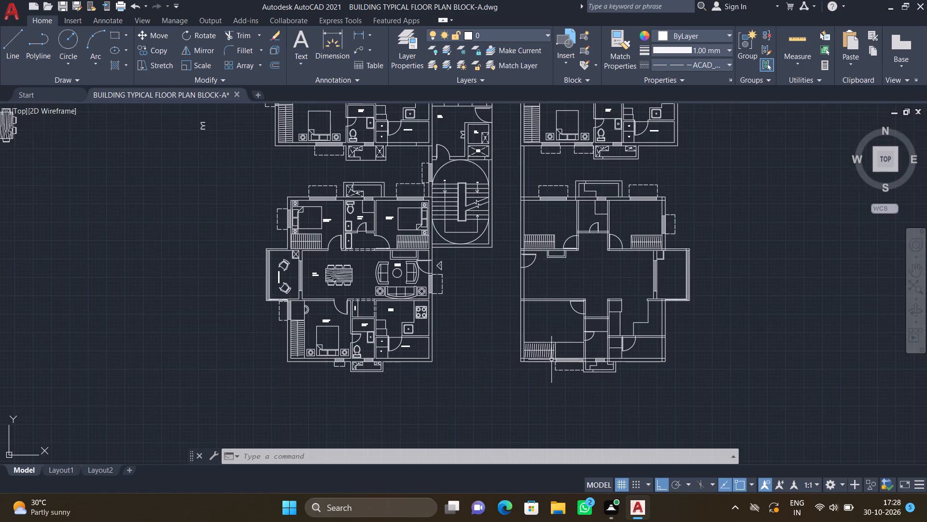
scroll(497, 274, "down", 1)
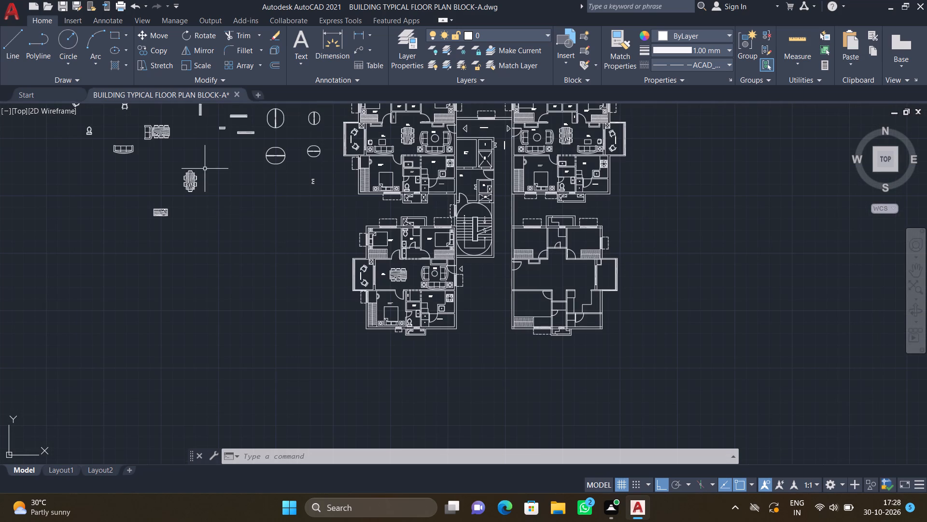
scroll(193, 87, "up", 5)
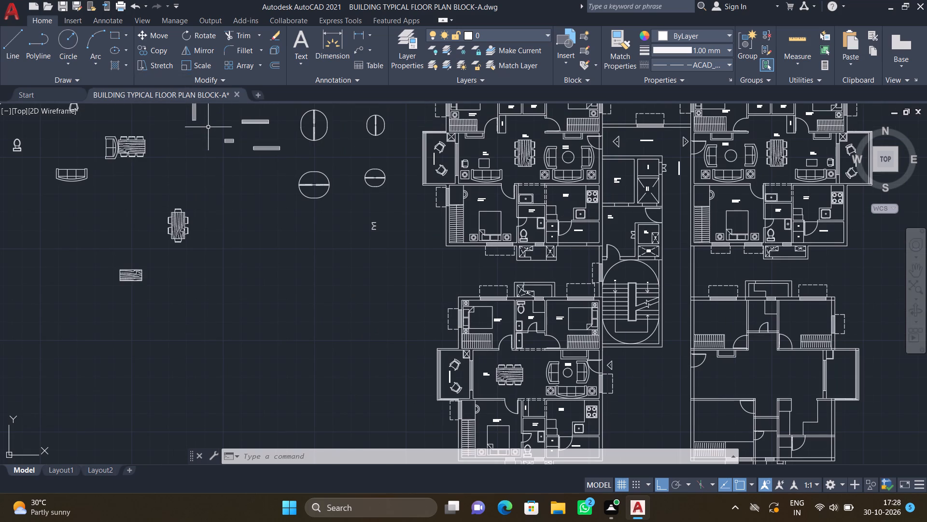
scroll(208, 128, "up", 2)
scroll(250, 203, "down", 2)
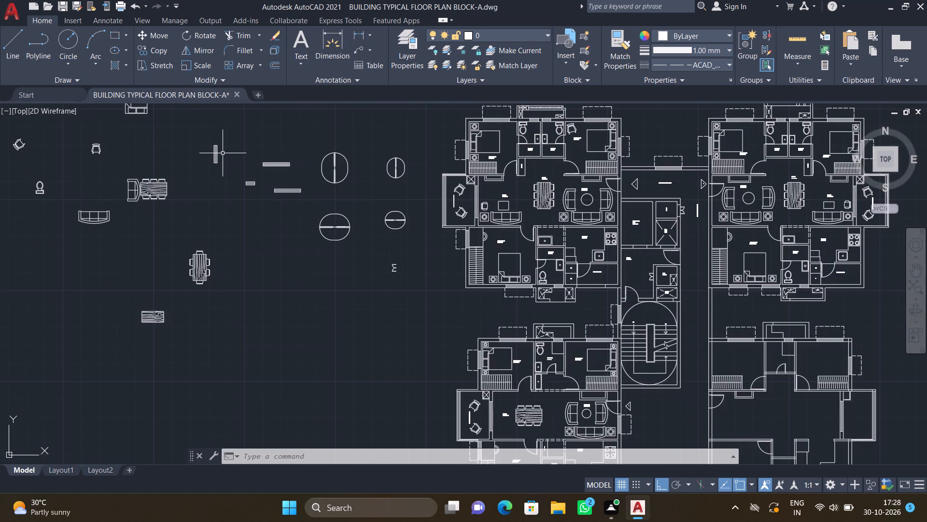
scroll(223, 153, "up", 1)
type("CO")
key("Return")
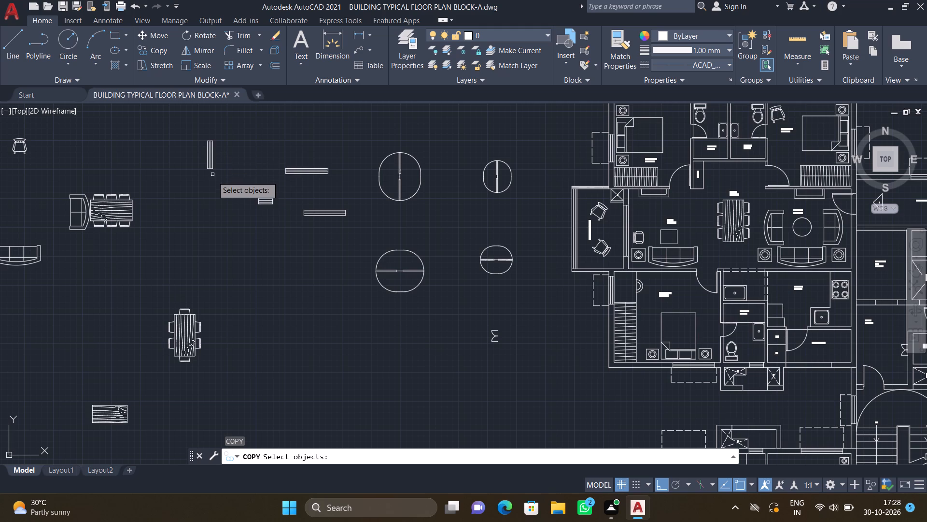
left_click(223, 190)
left_click(204, 118)
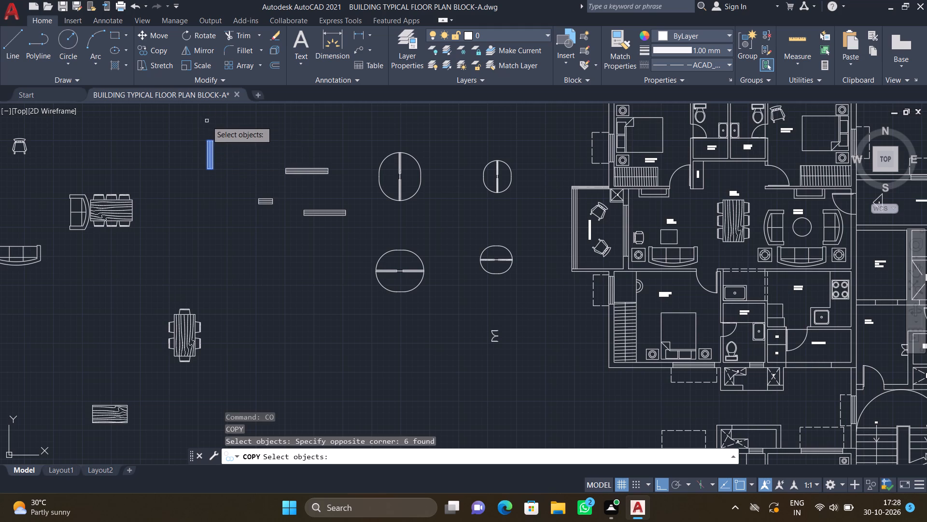
key("Return")
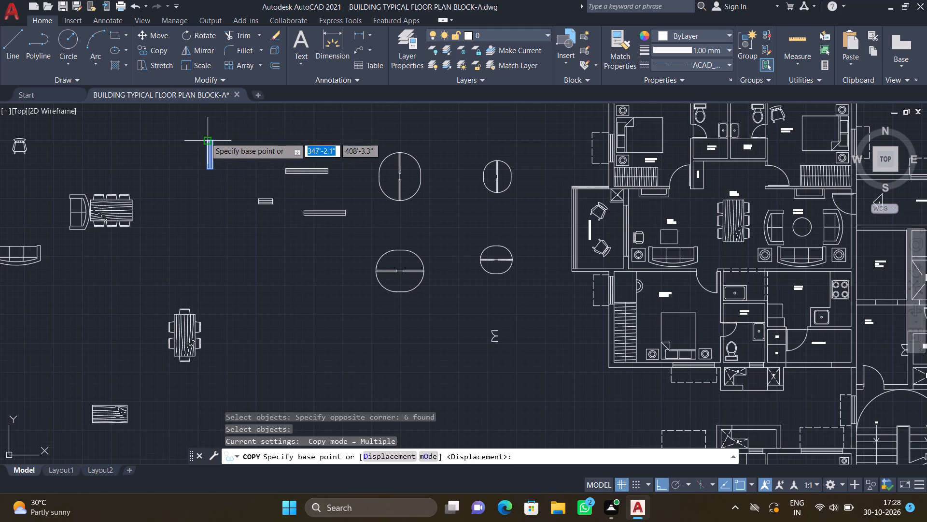
scroll(205, 138, "up", 2)
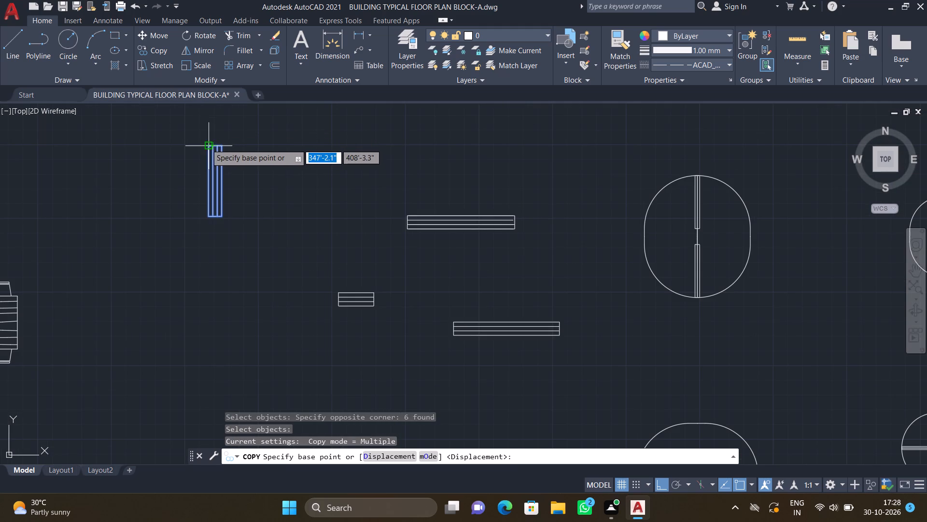
left_click_drag(206, 144, 209, 148)
scroll(366, 254, "down", 2)
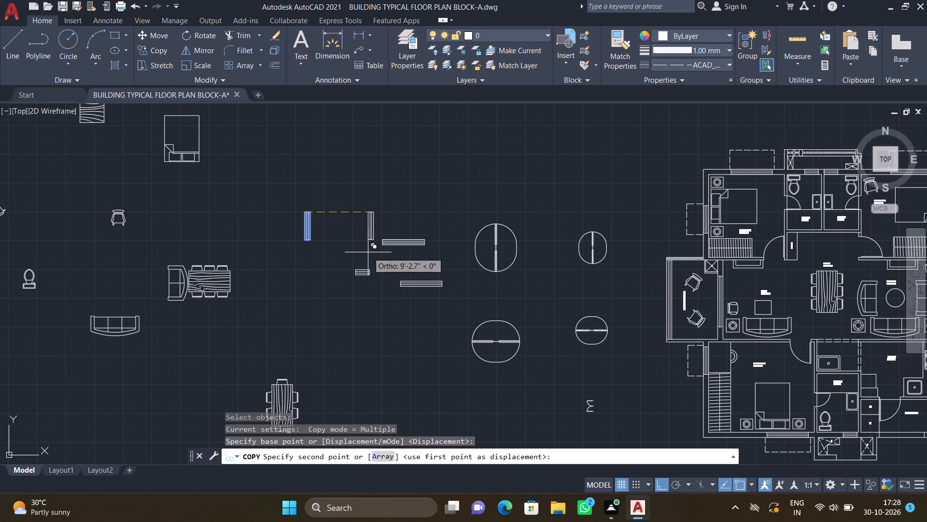
key("F8")
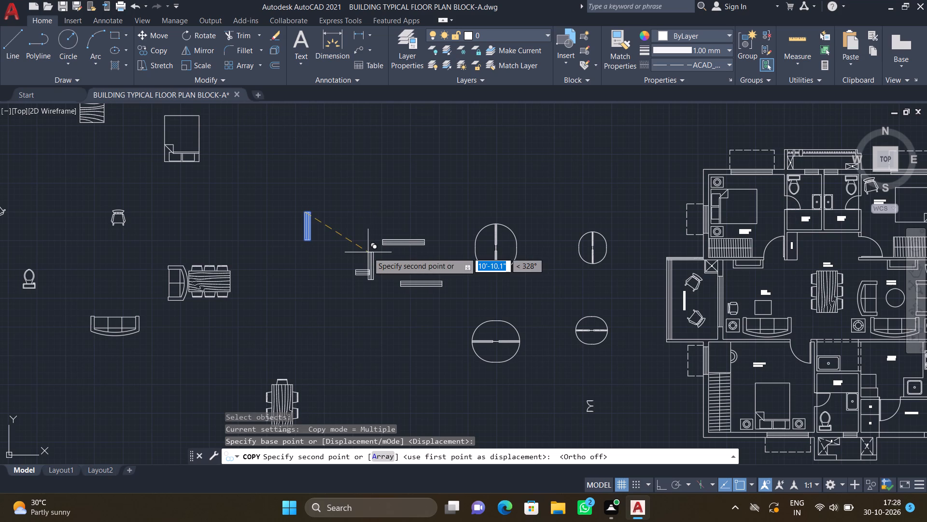
scroll(392, 345, "down", 3)
middle_click_drag(488, 411, 393, 271)
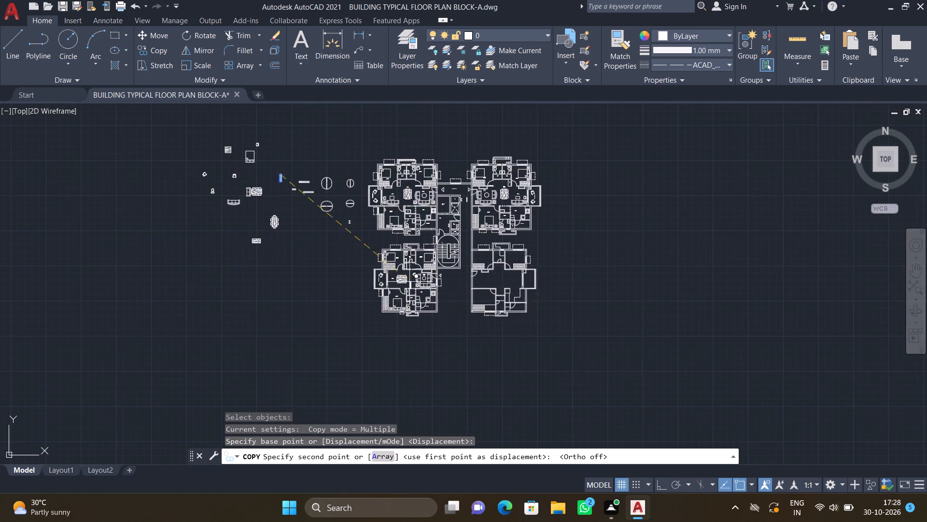
scroll(446, 297, "down", 1)
scroll(478, 261, "up", 3)
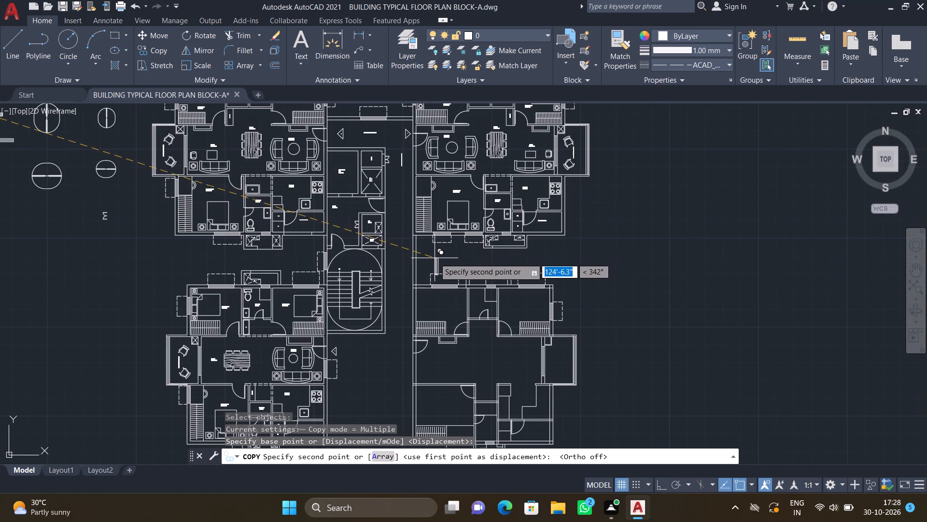
scroll(427, 259, "up", 2)
scroll(385, 239, "up", 2)
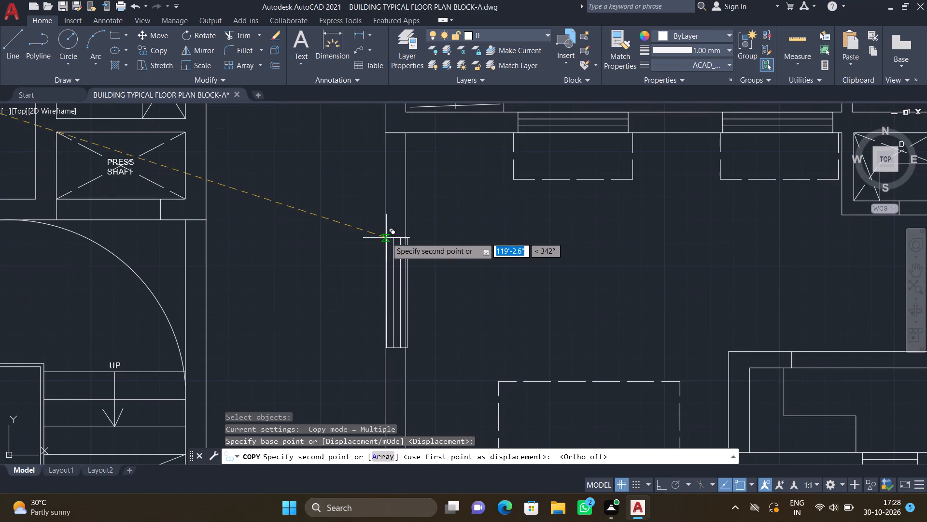
scroll(387, 228, "up", 3)
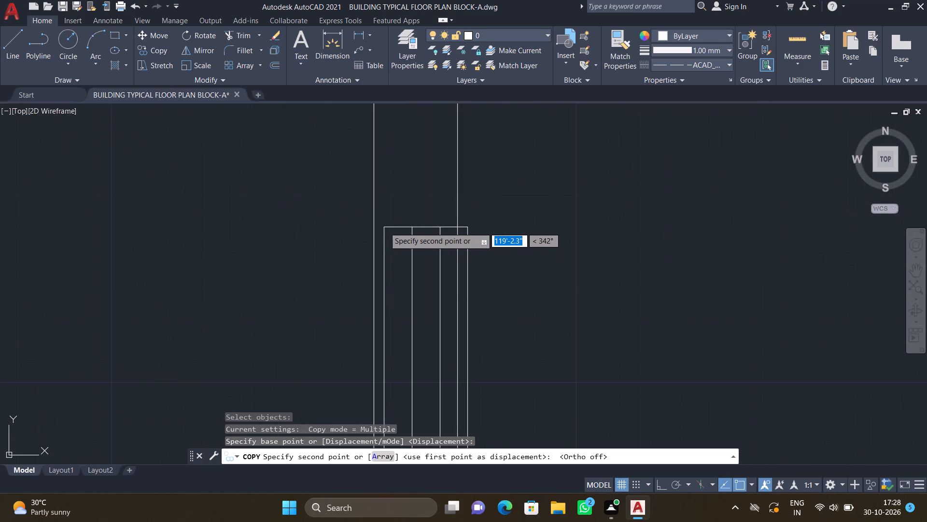
left_click(374, 224)
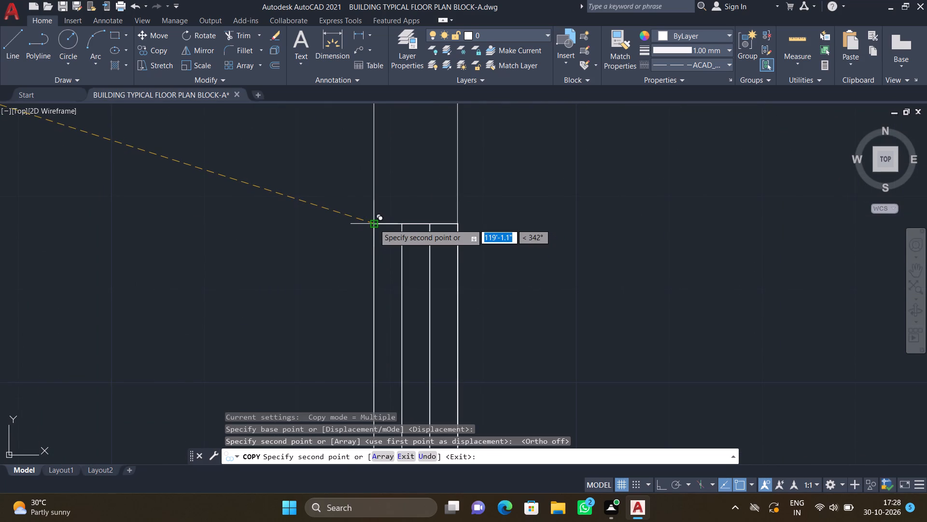
key("Return")
Draw a three-sided dashed outline about 4'-6" long and 1'-10" deep, with Ortho on, outside the new window in the wall facing the staircase.
scroll(384, 226, "down", 4)
scroll(425, 260, "down", 2)
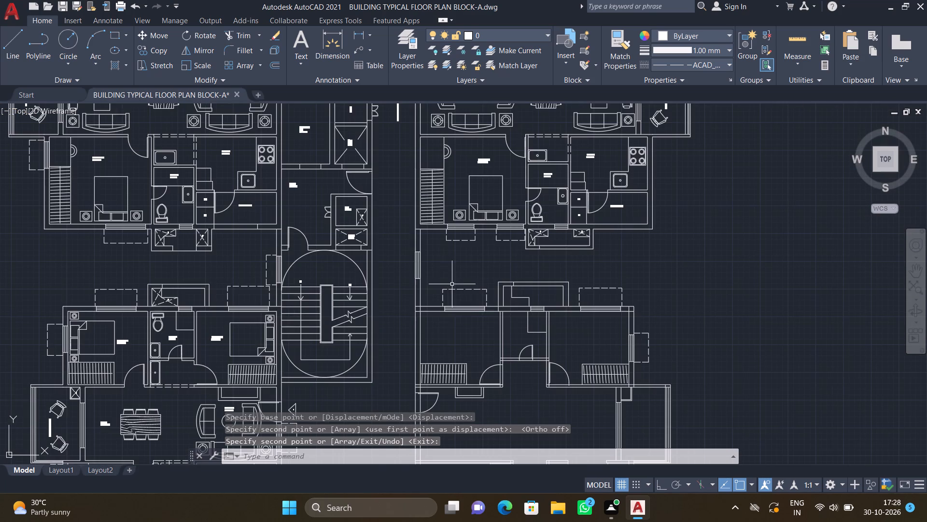
scroll(456, 332, "down", 1)
scroll(460, 390, "down", 1)
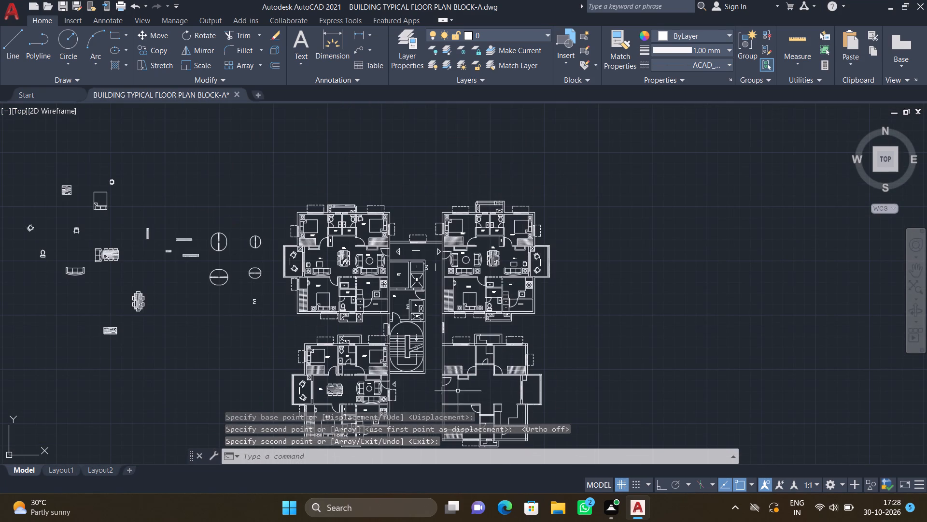
scroll(490, 405, "up", 2)
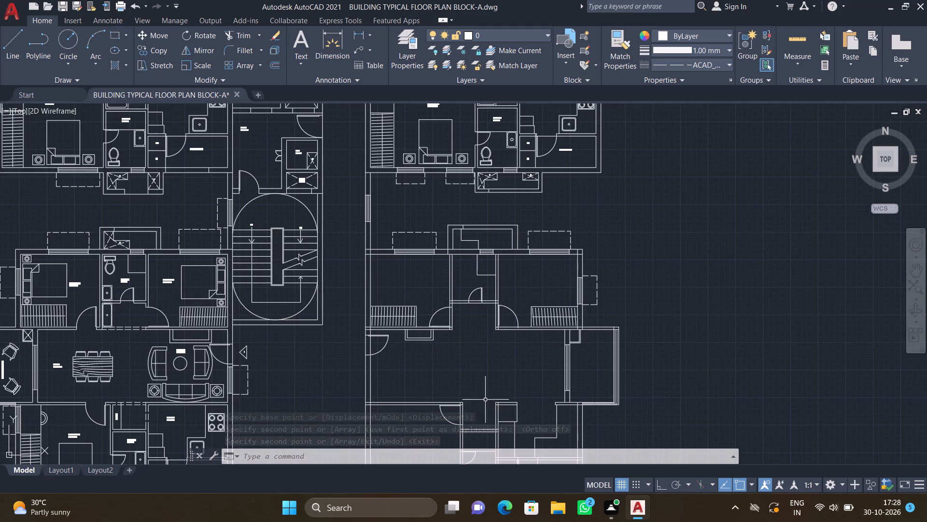
scroll(428, 254, "down", 3)
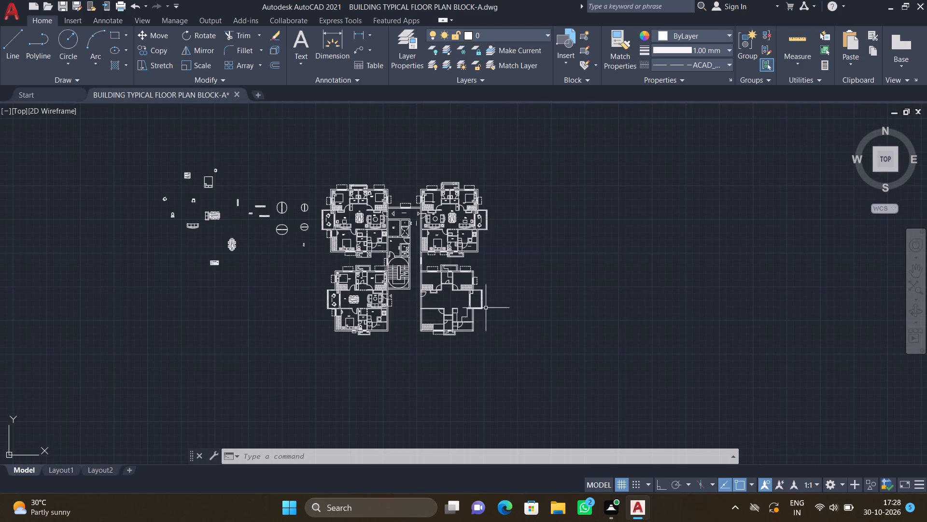
scroll(461, 346, "up", 1)
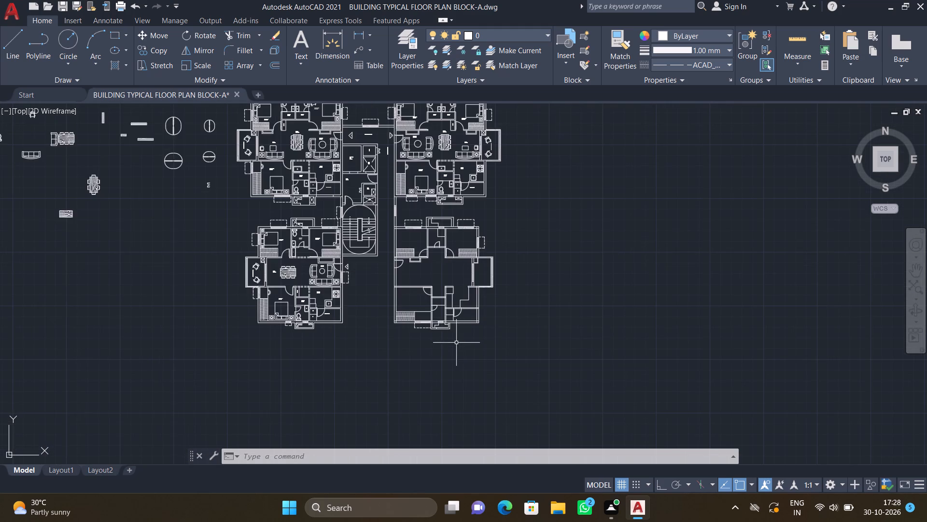
scroll(450, 337, "up", 1)
scroll(369, 133, "up", 1)
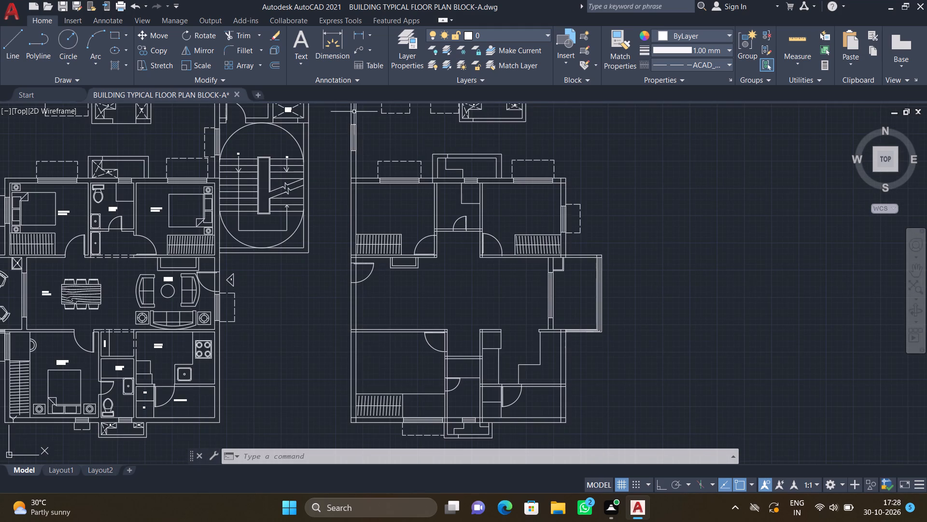
scroll(358, 120, "up", 1)
key("l")
key("Return")
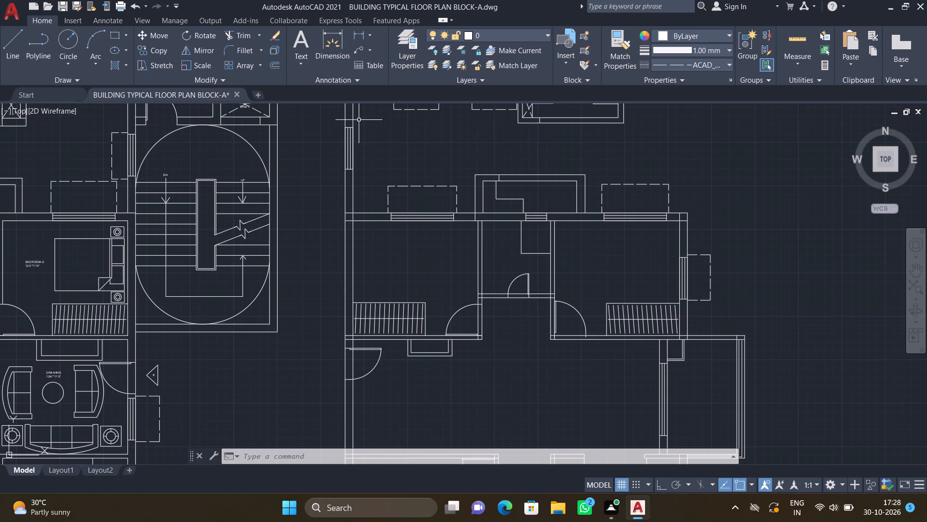
scroll(363, 130, "up", 1)
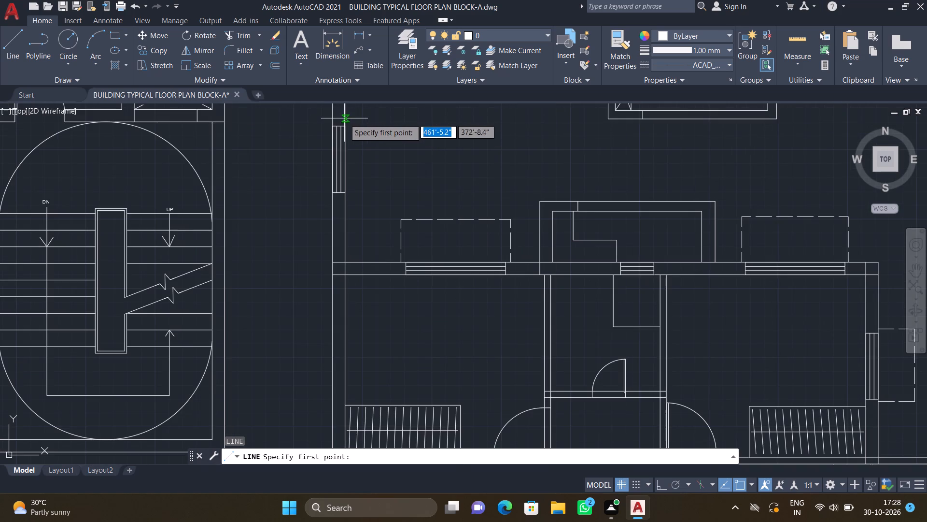
scroll(344, 119, "up", 2)
left_click(342, 127)
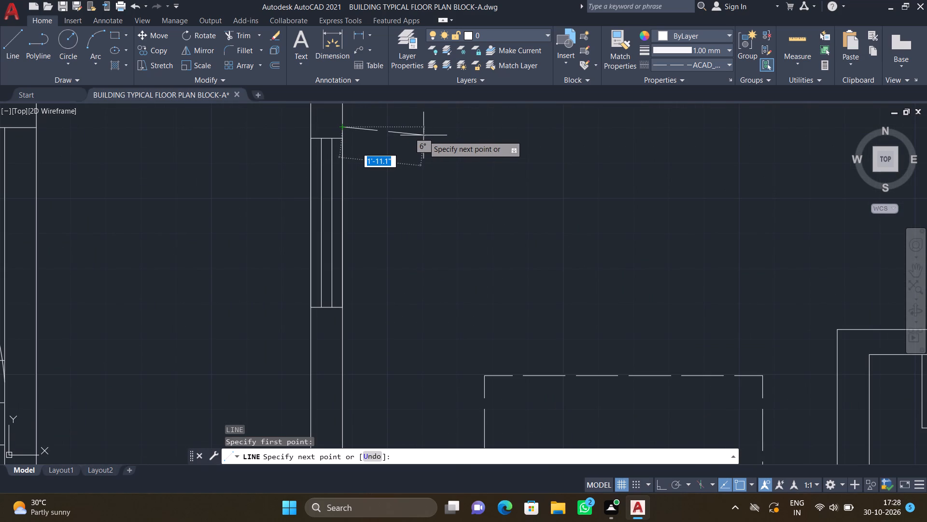
key("F8")
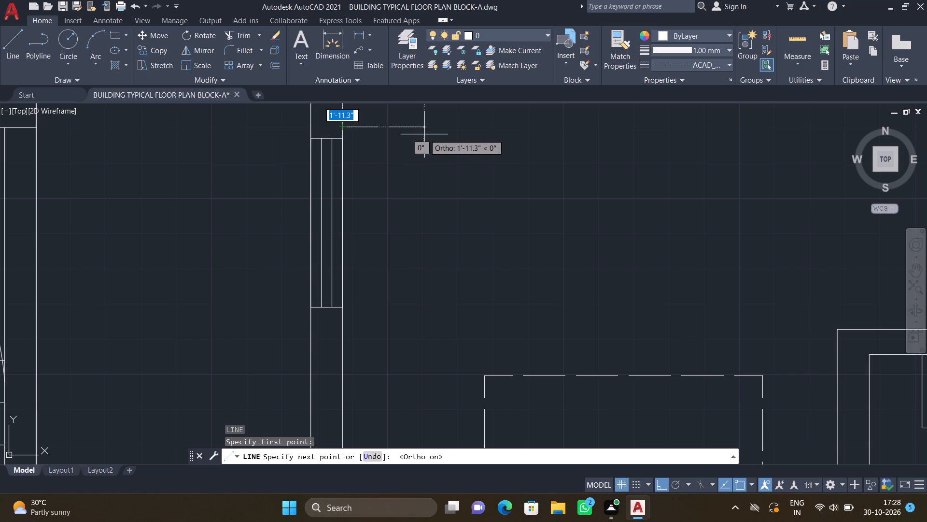
scroll(424, 134, "up", 1)
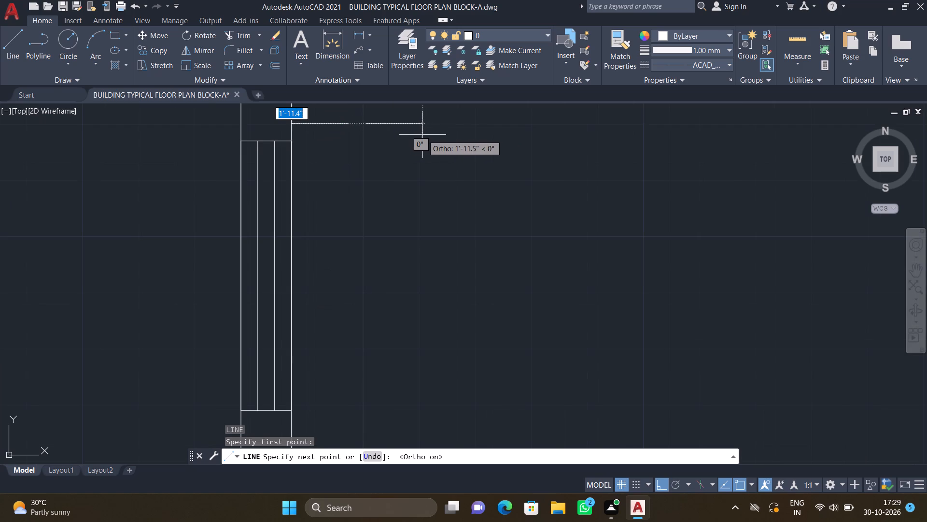
left_click_drag(417, 135, 418, 142)
scroll(423, 245, "down", 2)
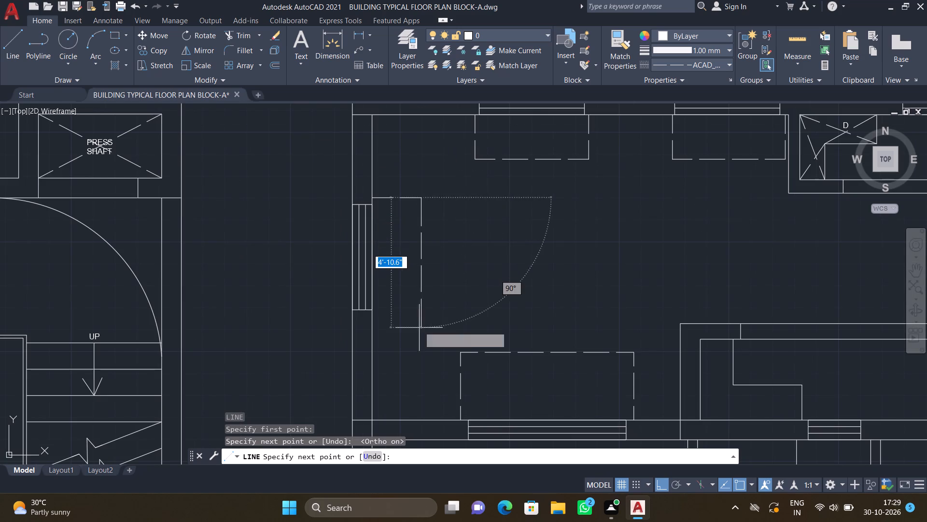
scroll(398, 318, "up", 2)
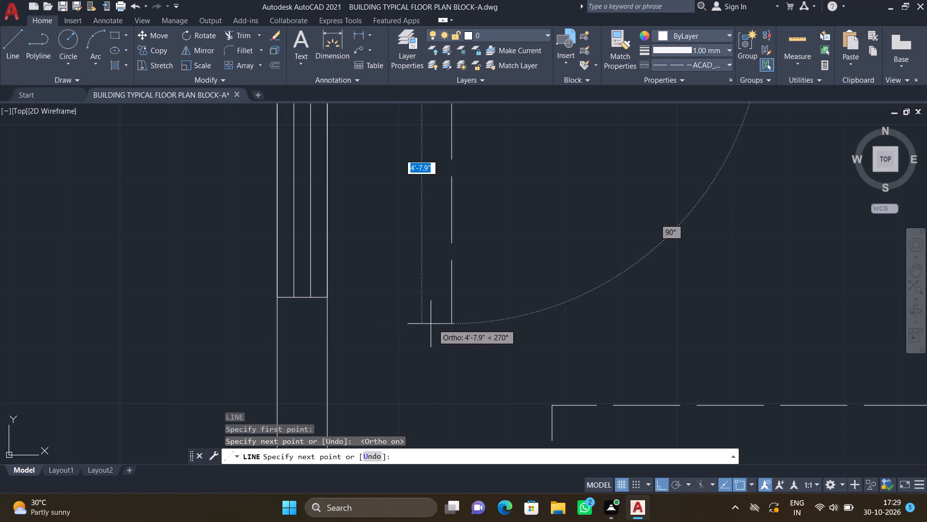
left_click(458, 315)
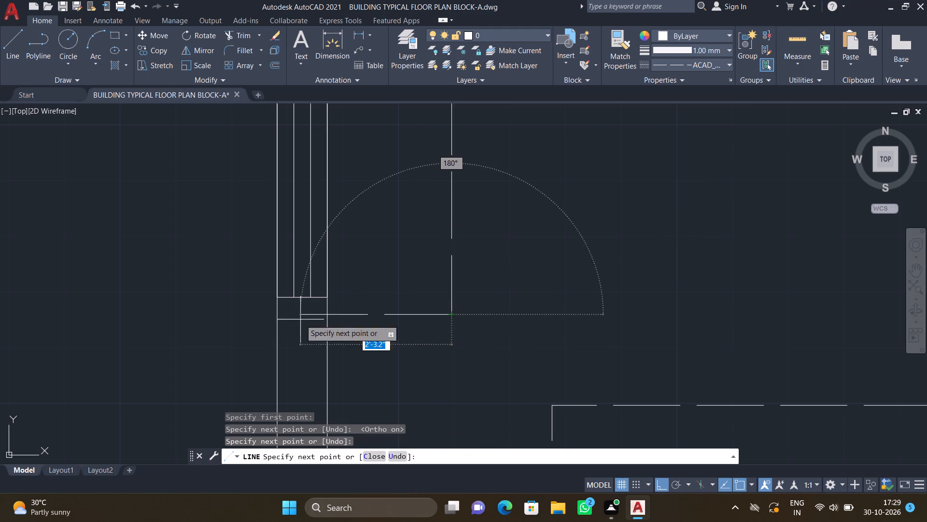
scroll(336, 317, "up", 1)
left_click(321, 314)
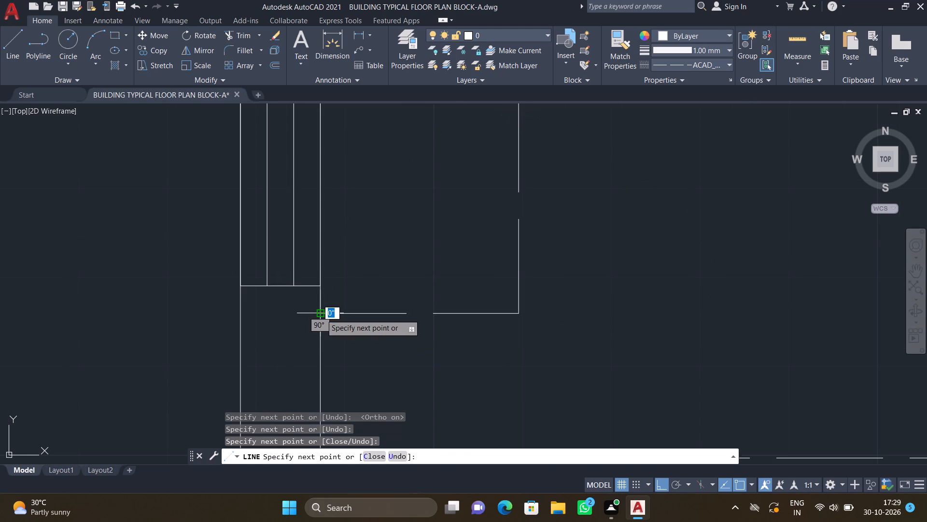
key("Return")
Draw a dashed line about 6'-7" long across the passage opening between the two upper bedrooms, along the hall wall's upper edge.
scroll(329, 315, "down", 3)
scroll(429, 274, "down", 3)
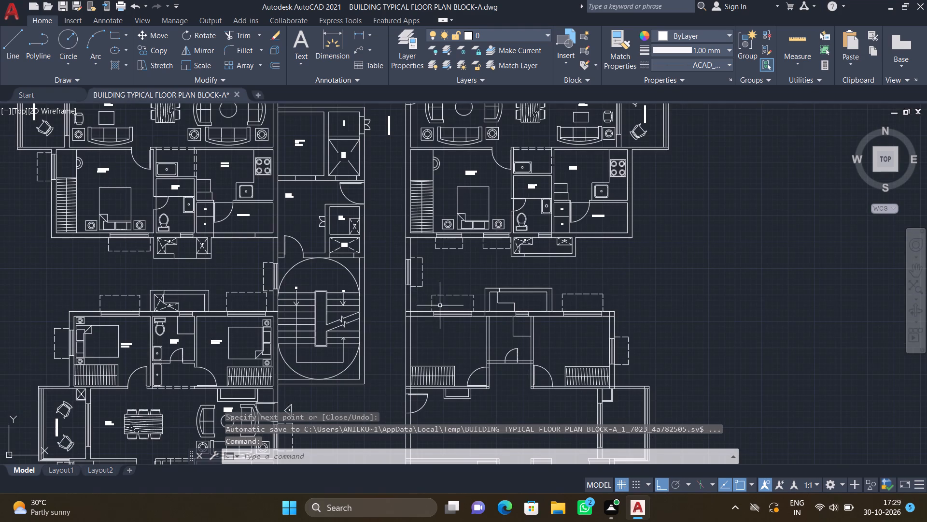
middle_click_drag(440, 333, 437, 307)
scroll(447, 341, "down", 1)
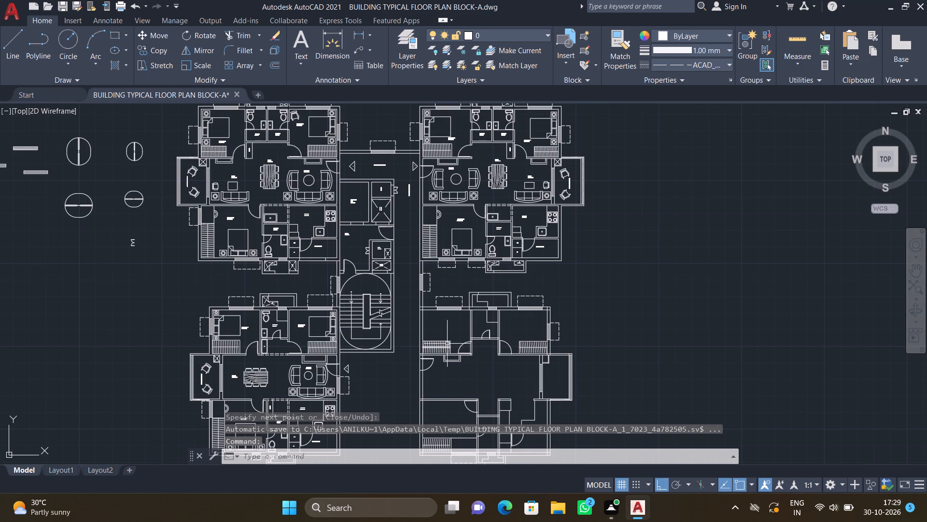
scroll(466, 321, "up", 2)
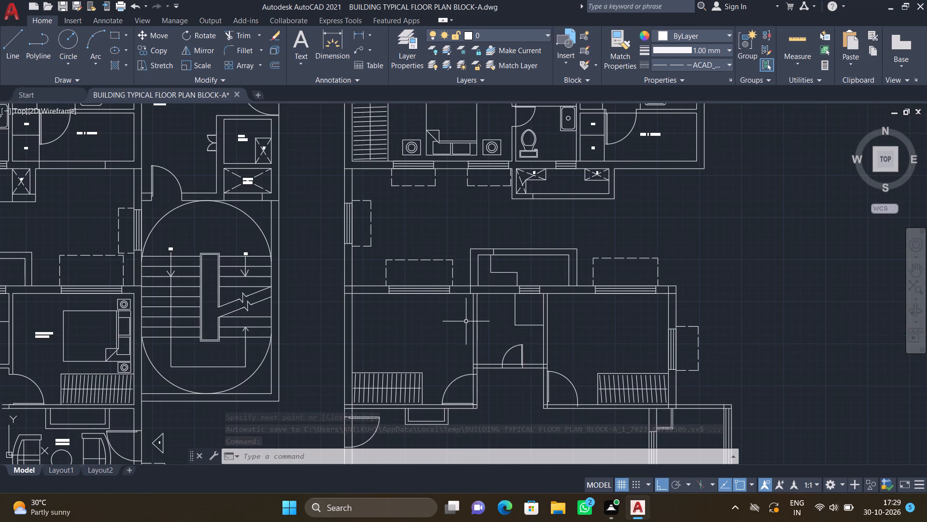
scroll(576, 397, "up", 1)
middle_click_drag(574, 392, 502, 245)
scroll(381, 266, "up", 1)
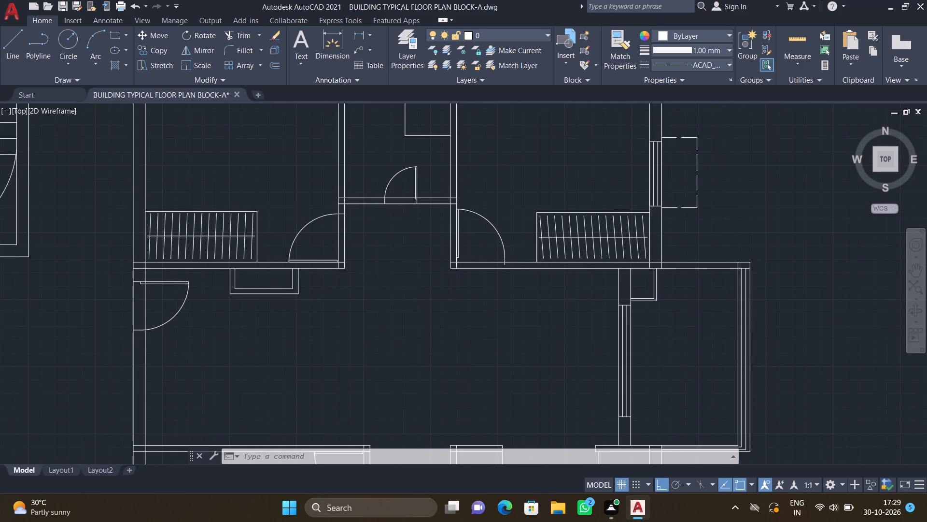
key("l")
key("Return")
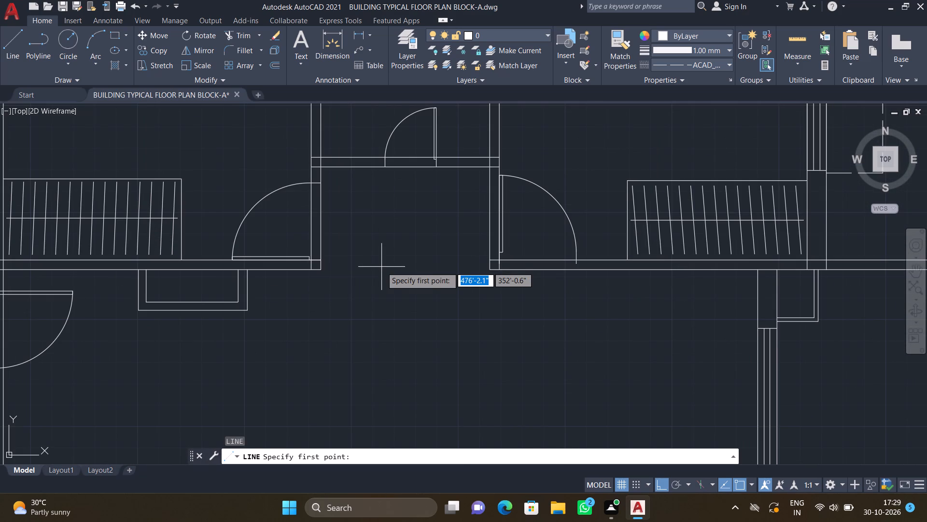
scroll(340, 272, "up", 1)
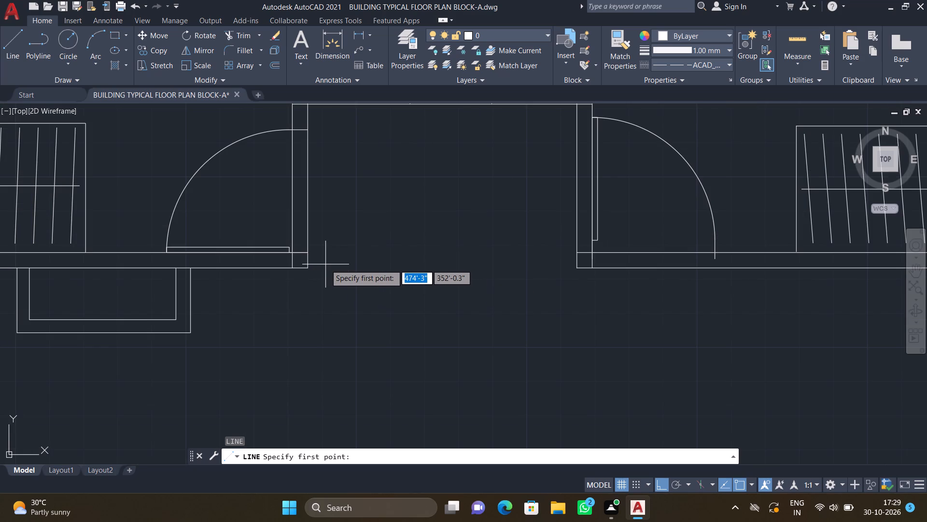
left_click(309, 253)
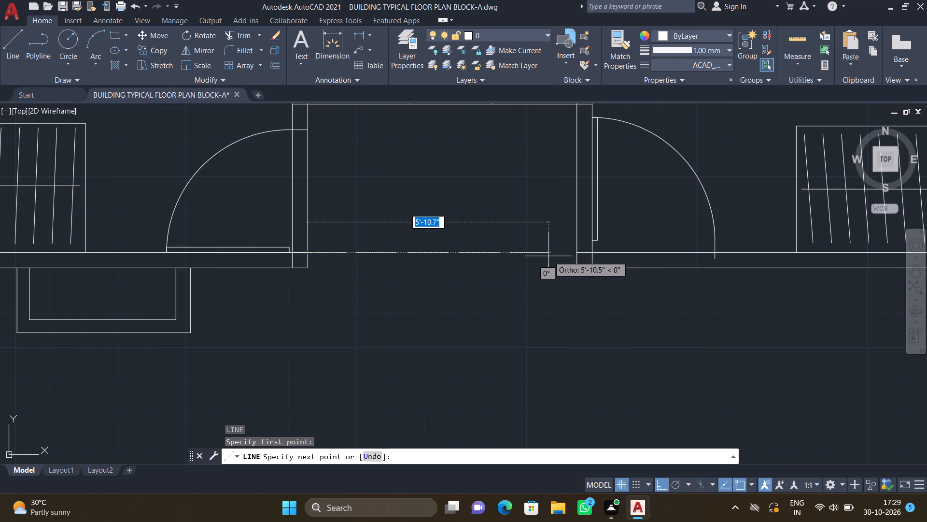
scroll(566, 259, "up", 1)
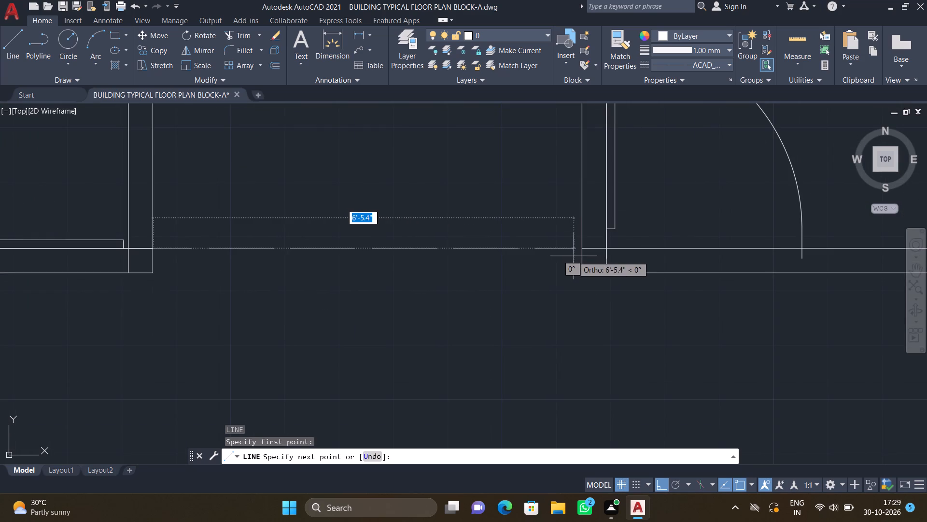
left_click(584, 251)
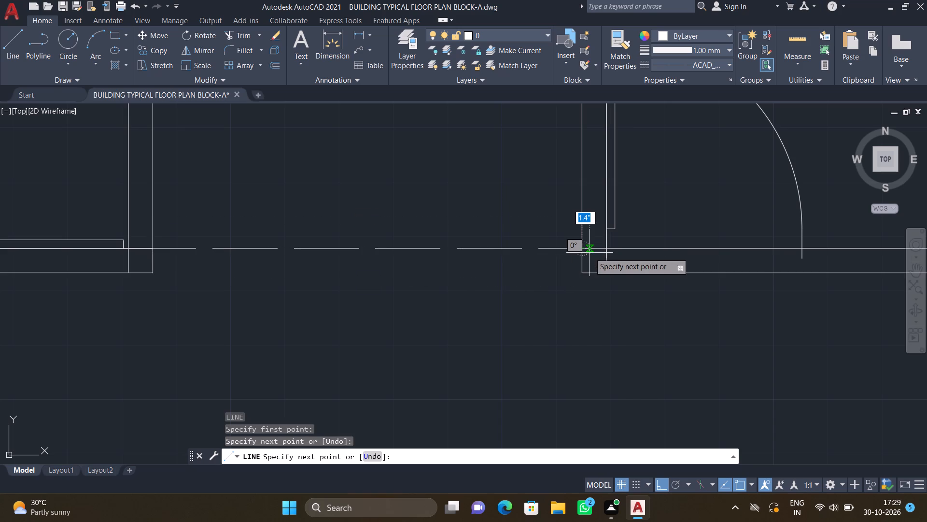
key("Return")
Draw a second, parallel dashed line about 6'-7" long across the same passage opening, along the hall wall's lower edge.
key("l")
key("Return")
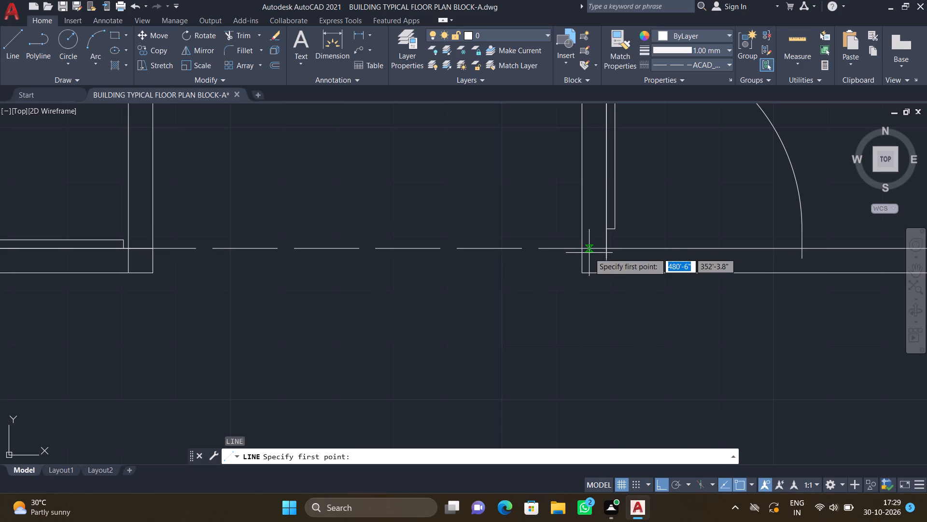
left_click(151, 274)
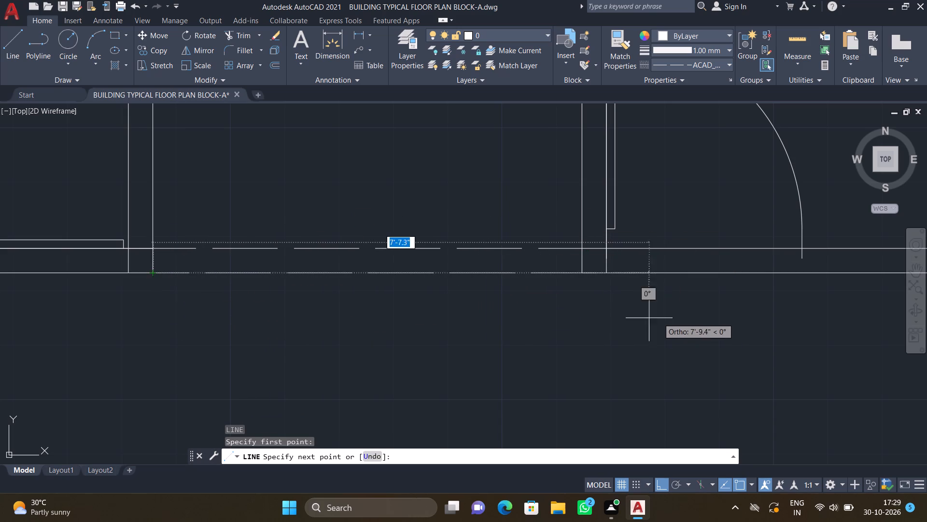
scroll(587, 288, "up", 2)
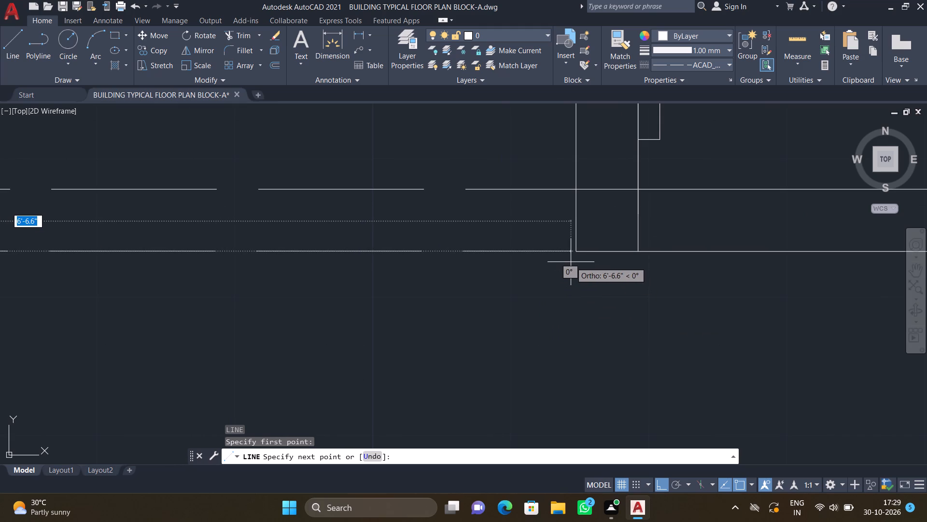
scroll(571, 259, "up", 1)
left_click(576, 246)
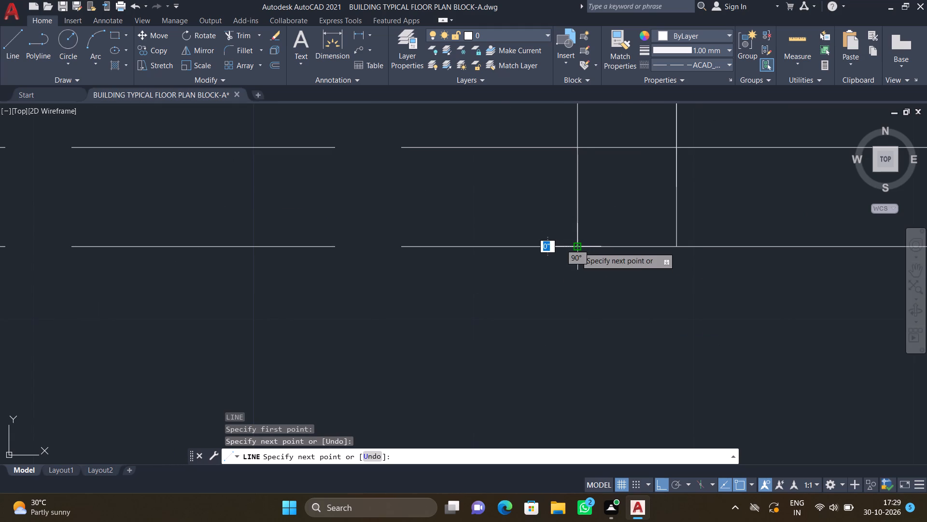
key("Return")
Draw a dashed line about 5'-0" long across the passage opening beside the lower bedroom door, along the upper edge of the hall's lower wall.
scroll(576, 247, "up", 1)
scroll(574, 262, "down", 6)
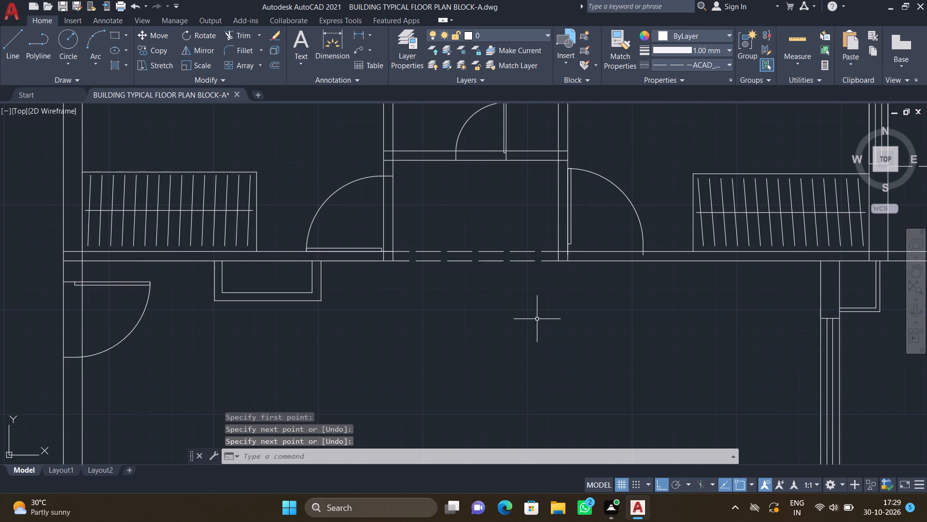
scroll(537, 319, "down", 3)
middle_click(410, 189)
middle_click_drag(506, 364, 420, 229)
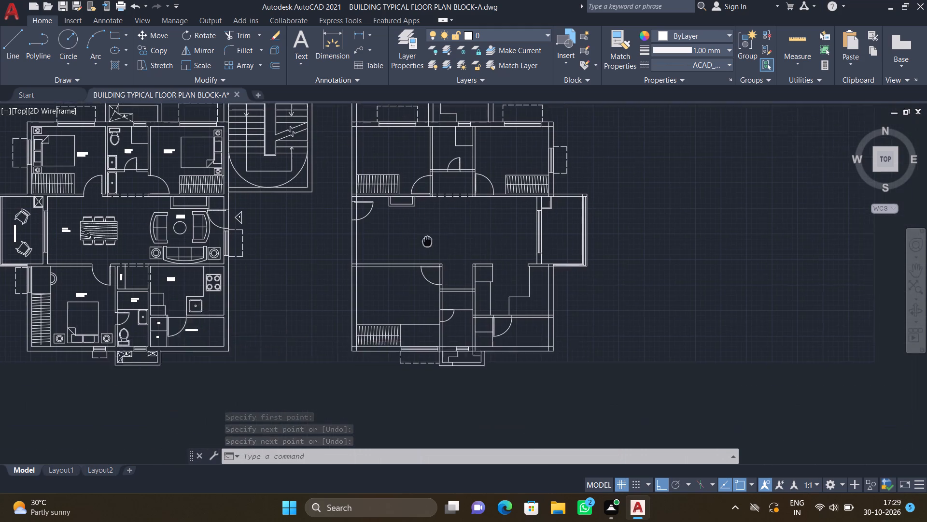
middle_click_drag(420, 229, 423, 230)
scroll(435, 236, "down", 1)
scroll(440, 235, "up", 3)
key("l")
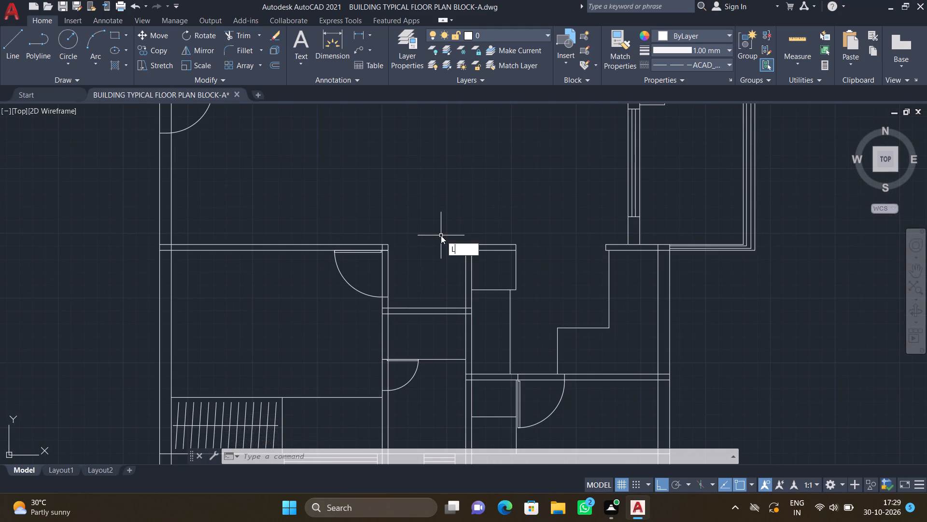
key("Return")
scroll(406, 247, "up", 1)
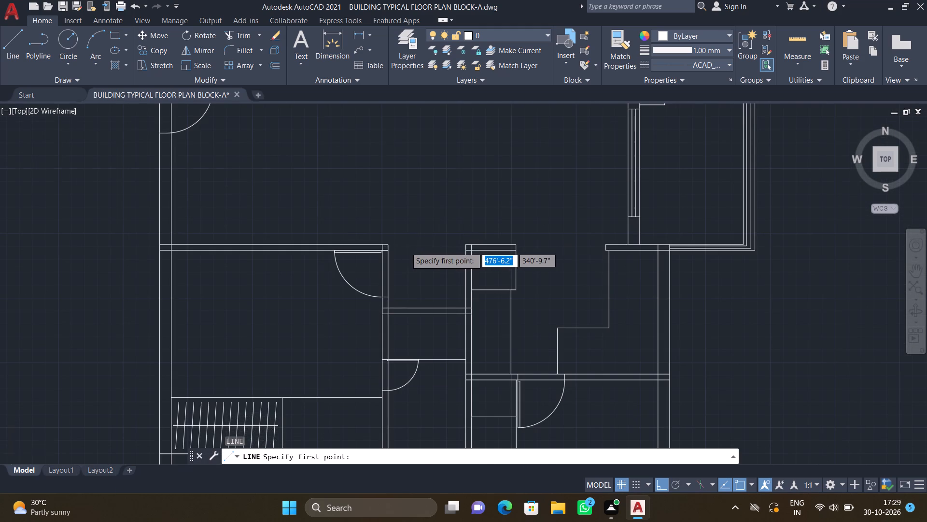
scroll(406, 247, "up", 2)
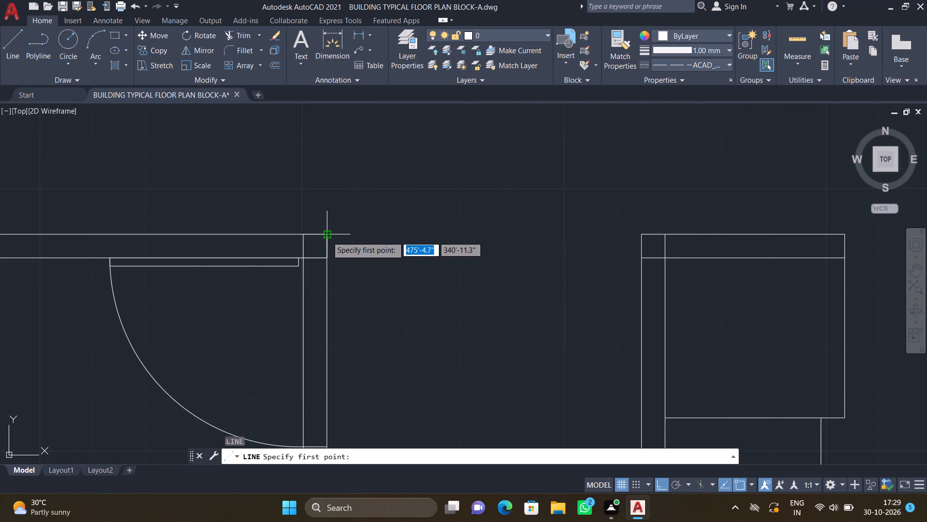
left_click(327, 236)
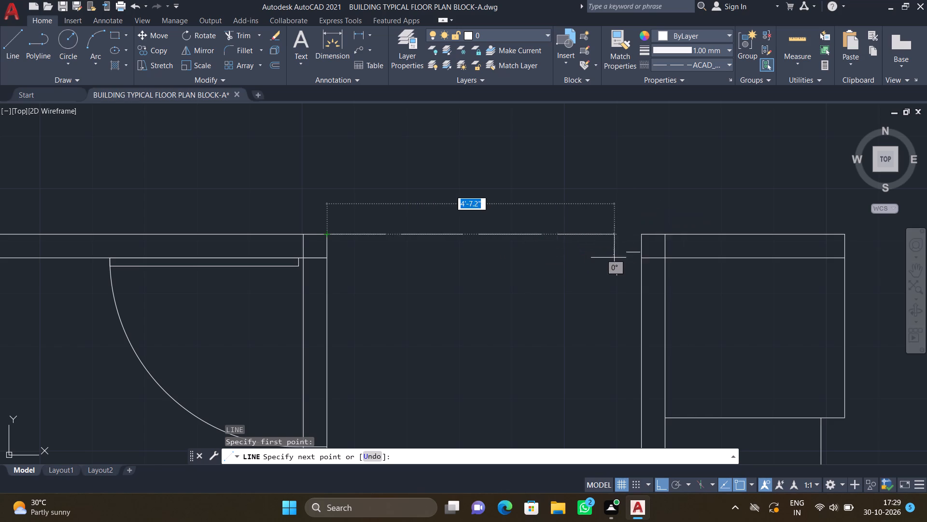
scroll(614, 258, "up", 1)
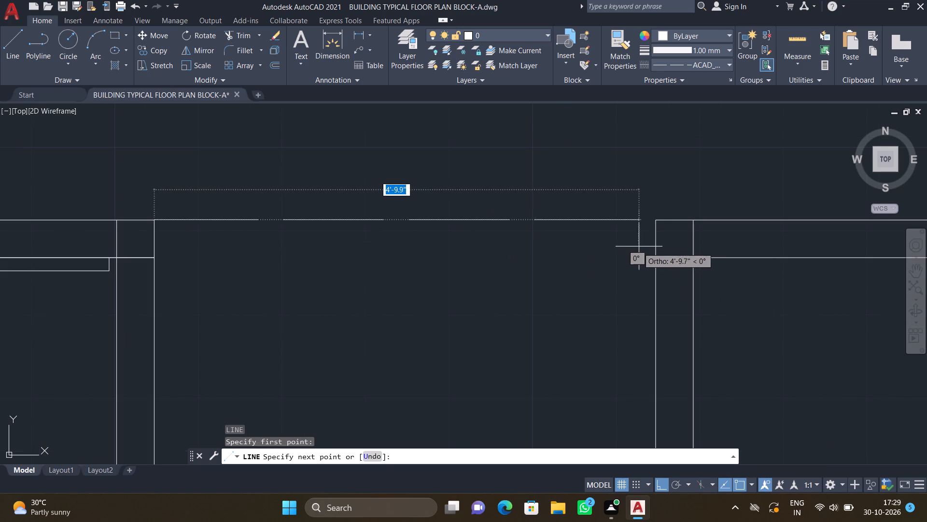
left_click(654, 222)
key("Return")
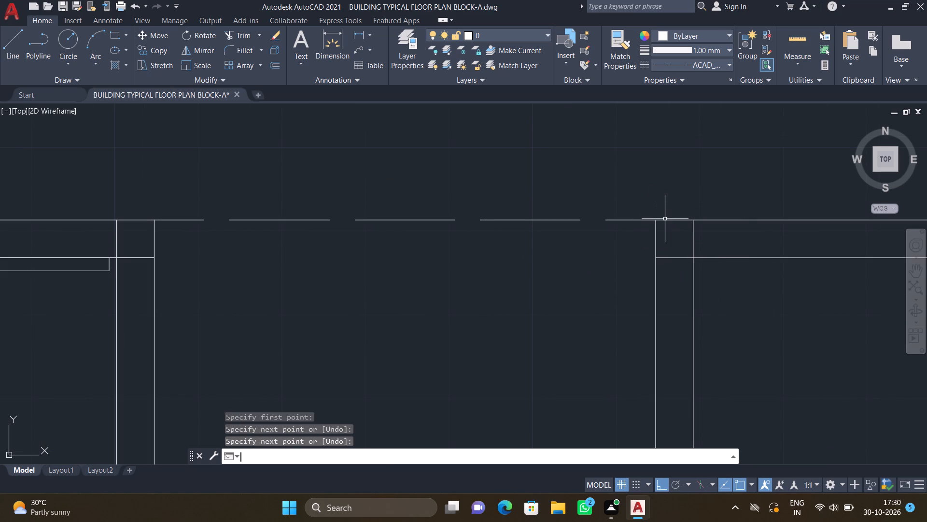
Draw a second, parallel dashed line about 5'-0" long across the same lower passage opening, along the wall's lower edge.
key("l")
key("Return")
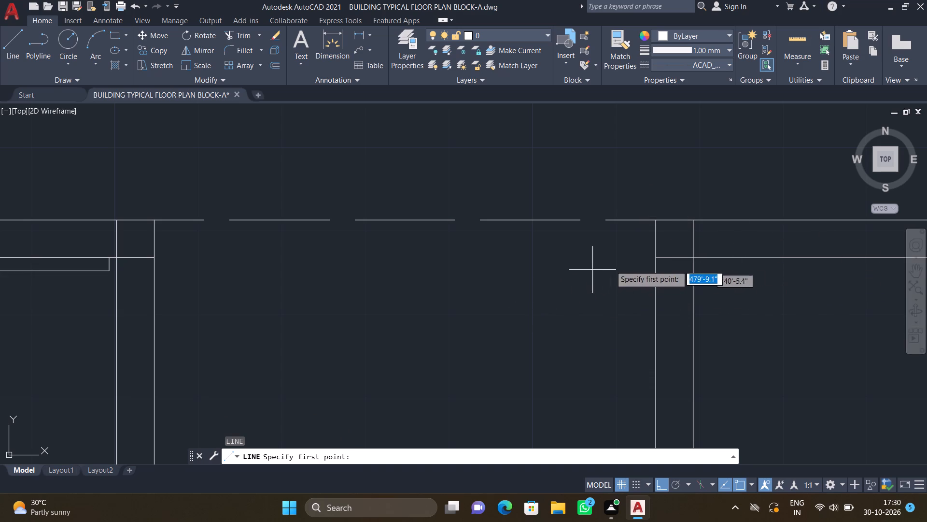
left_click(658, 257)
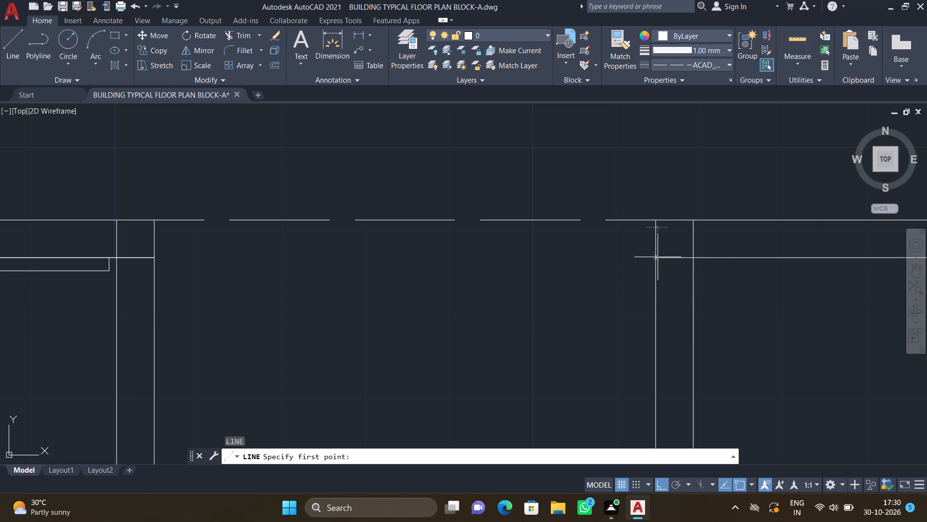
scroll(523, 283, "down", 2)
scroll(372, 325, "up", 1)
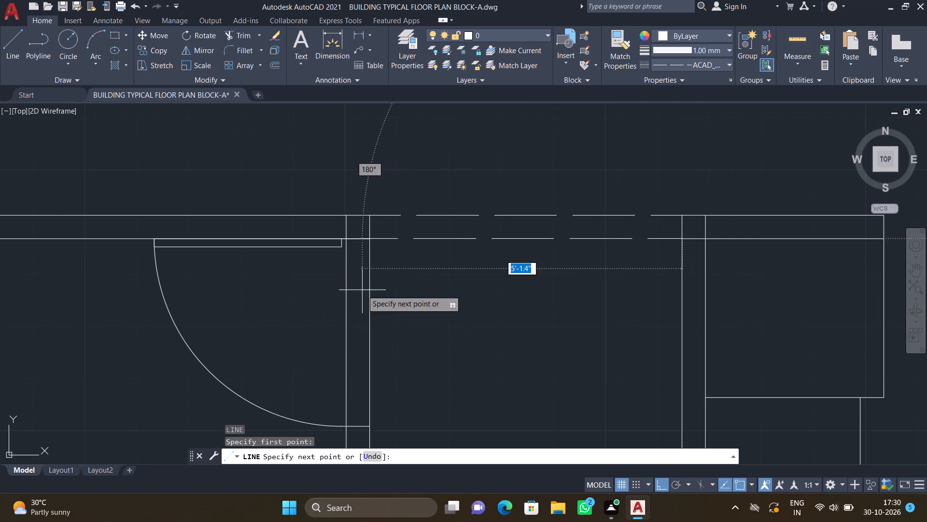
scroll(389, 213, "up", 1)
scroll(356, 254, "up", 3)
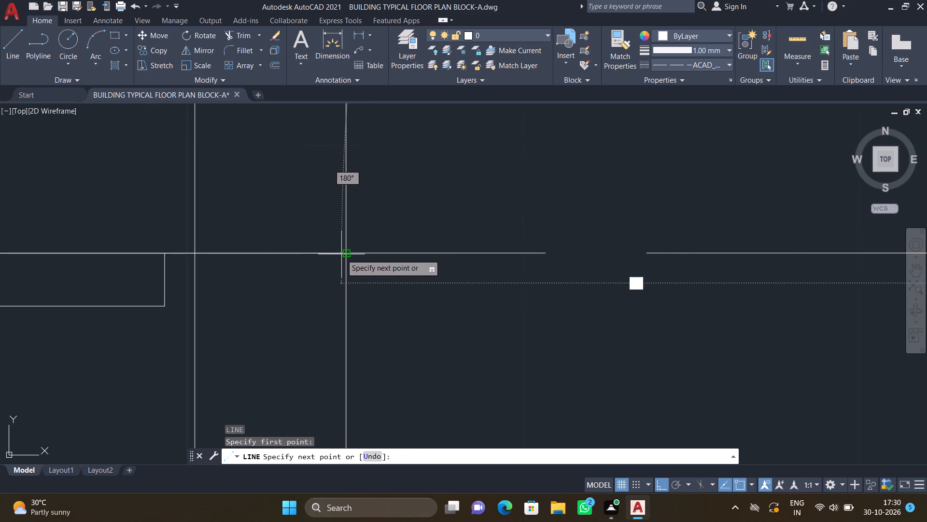
left_click(344, 253)
key("Return")
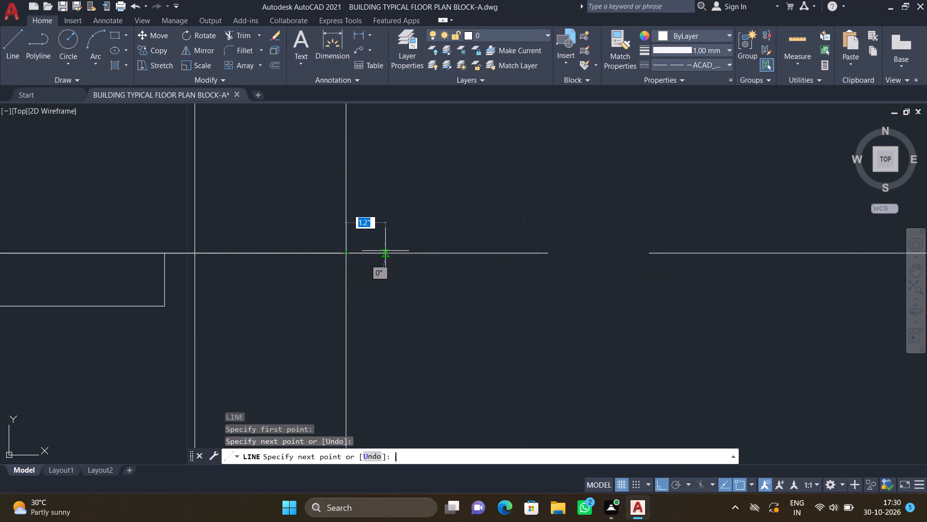
Draw a dashed line about 5'-9" long across the kitchen opening, along the upper edge of the hall's lower wall.
scroll(865, 259, "down", 5)
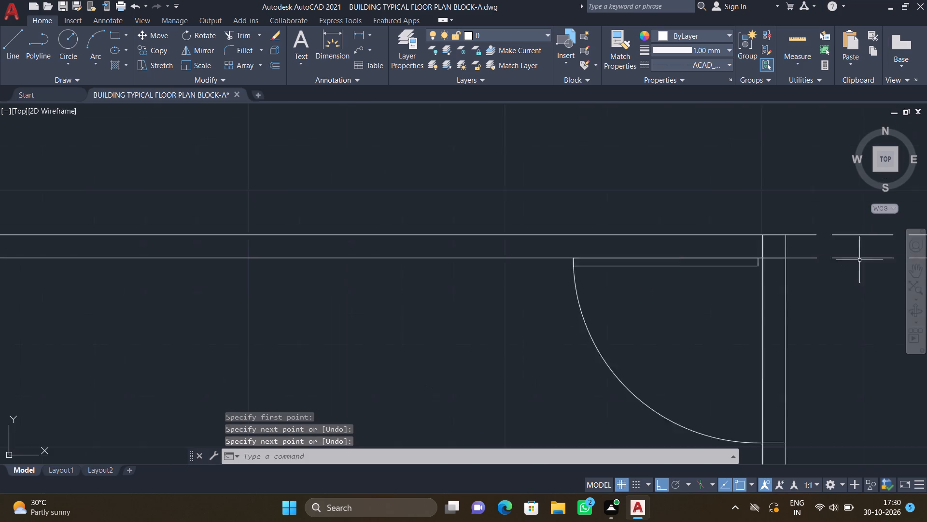
middle_click_drag(865, 273, 764, 221)
scroll(781, 232, "down", 2)
middle_click(699, 186)
scroll(822, 268, "down", 1)
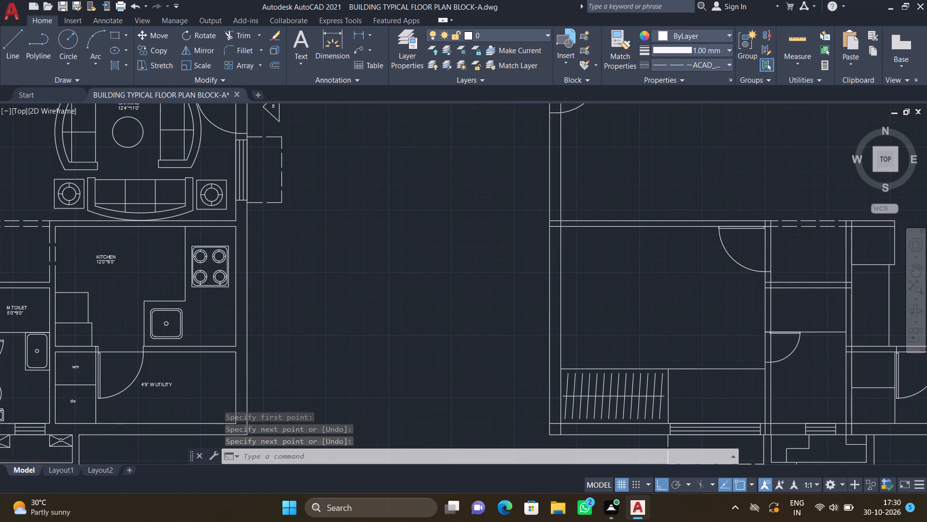
scroll(822, 268, "down", 1)
middle_click_drag(865, 251, 680, 196)
scroll(690, 194, "up", 1)
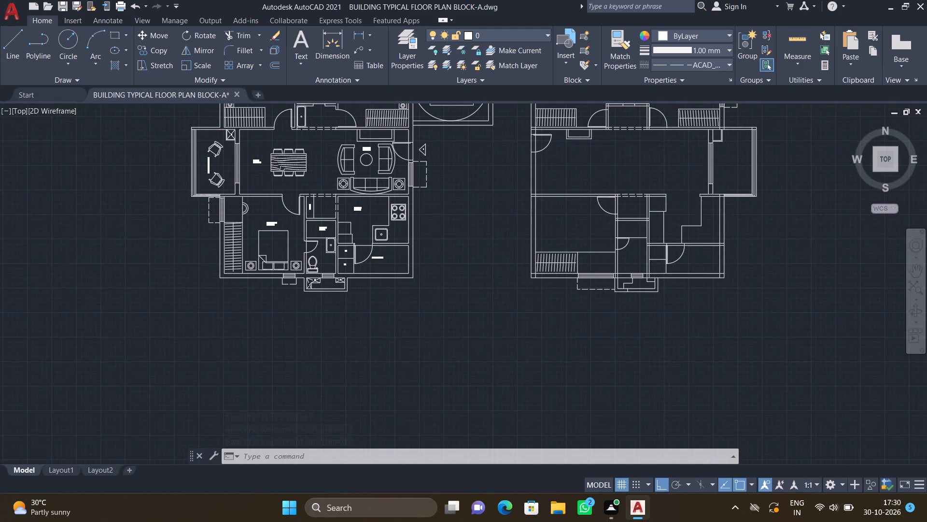
scroll(690, 194, "up", 2)
key("l")
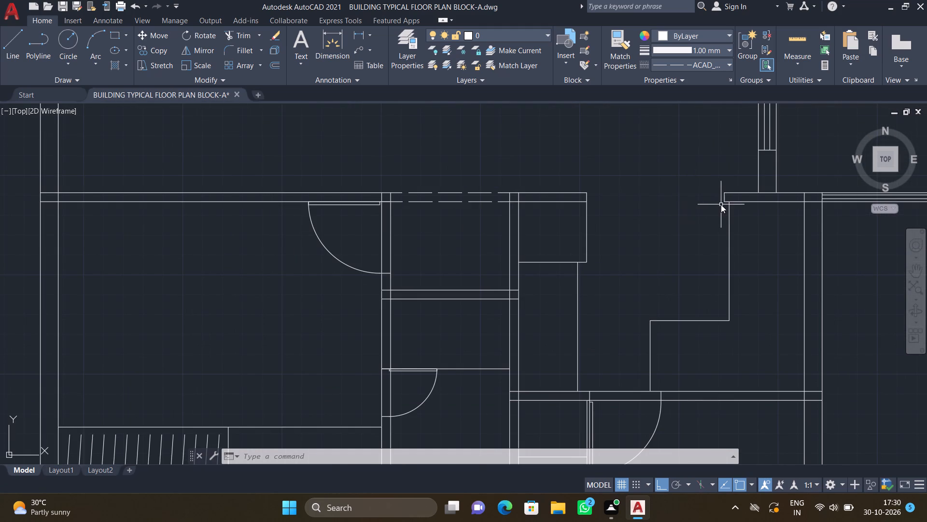
key("Return")
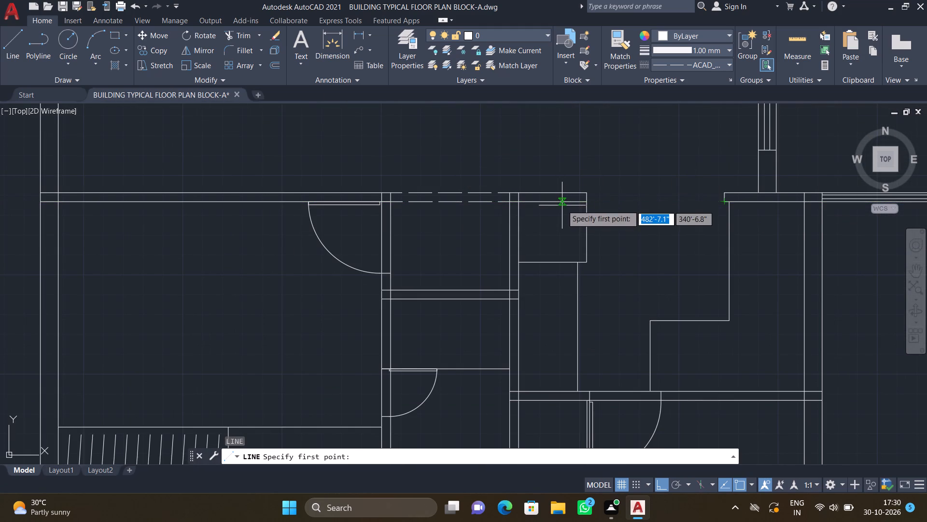
scroll(589, 198, "up", 2)
left_click(577, 188)
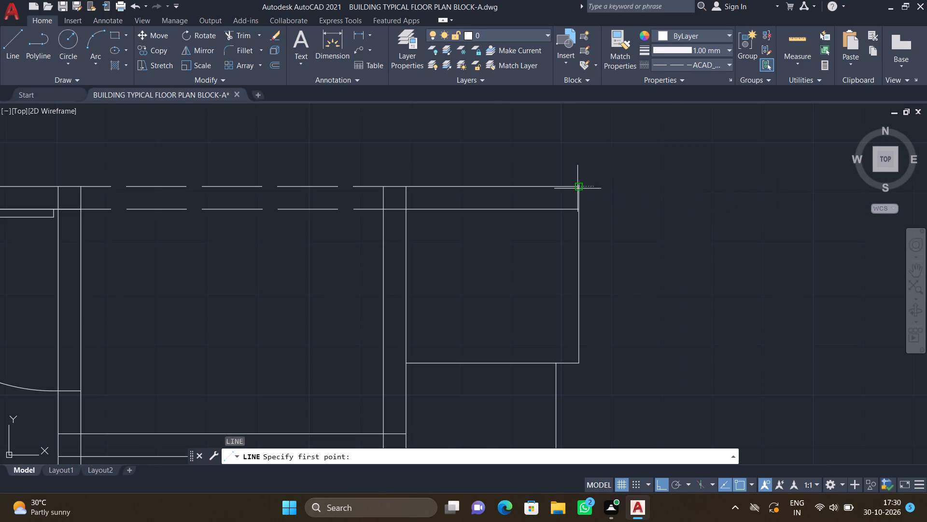
scroll(667, 197, "down", 2)
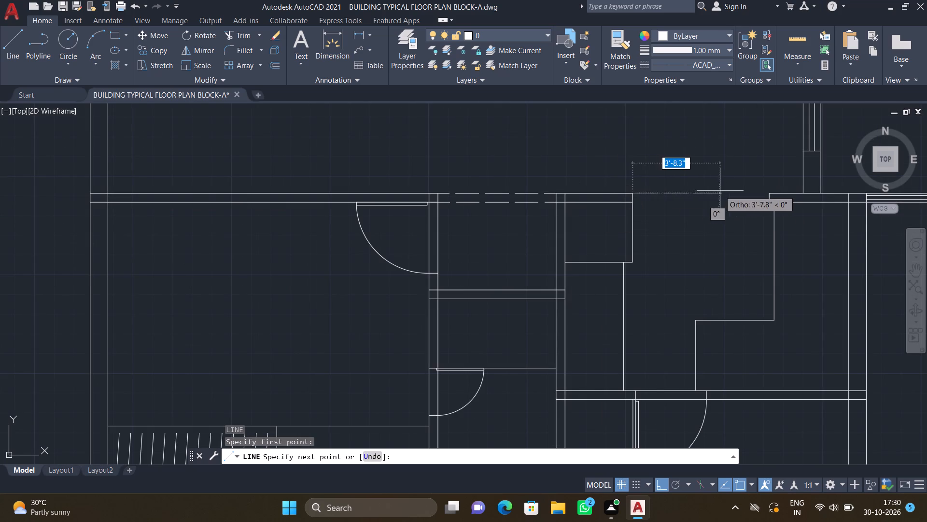
scroll(755, 191, "up", 1)
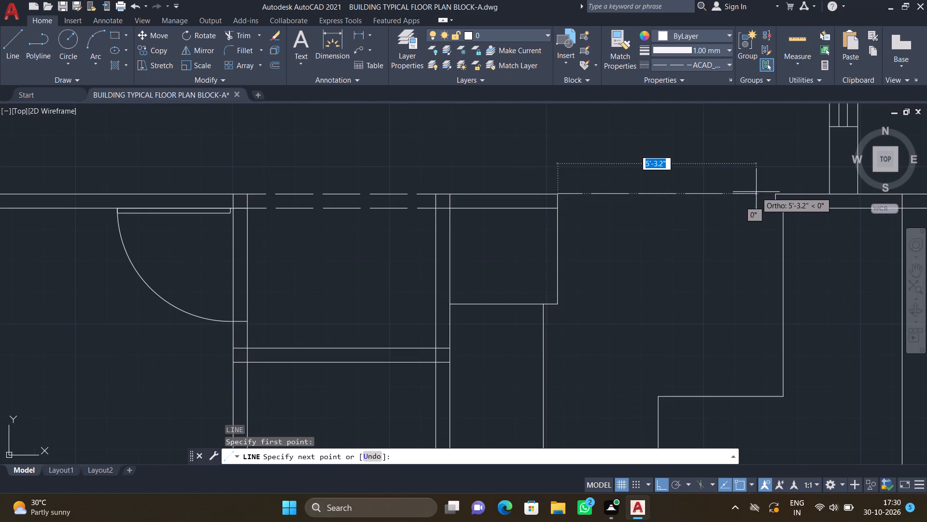
scroll(782, 193, "up", 2)
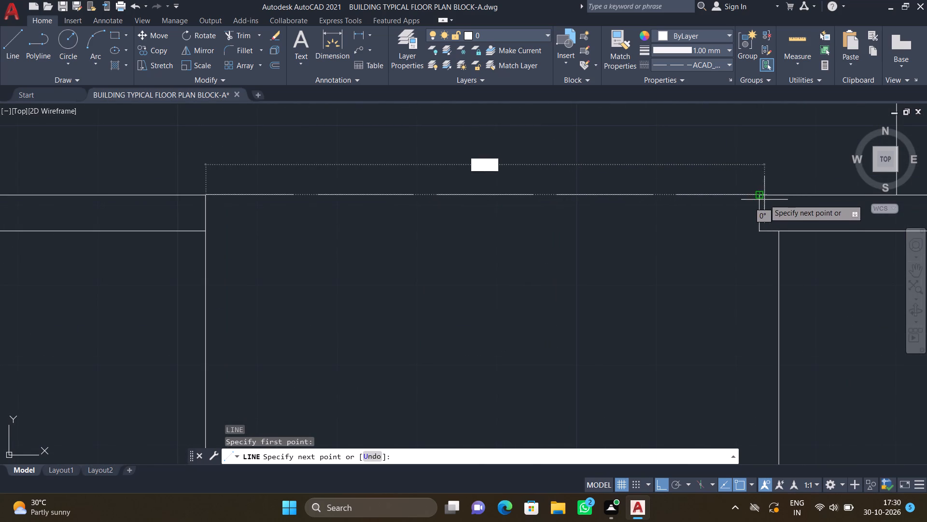
left_click(758, 194)
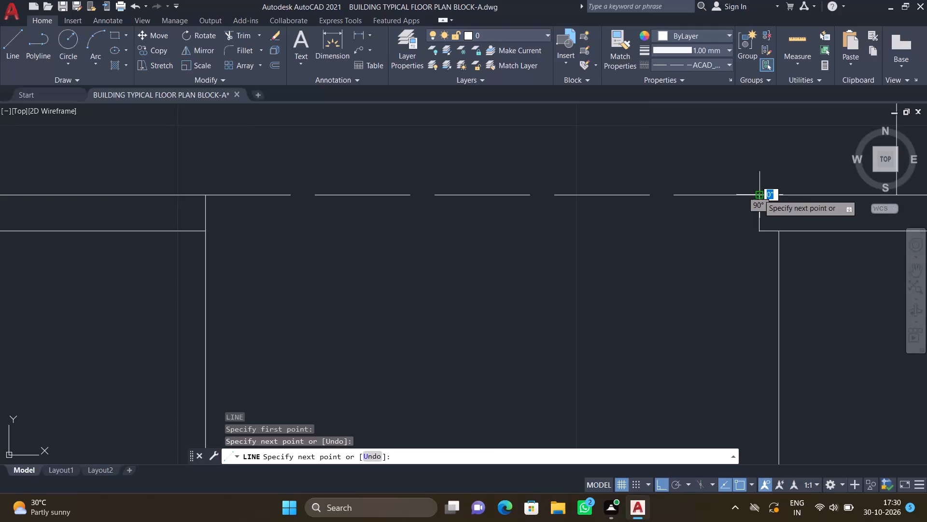
key("Return")
Draw a second, parallel dashed line about 5'-9" long across the kitchen opening, along the wall's lower edge.
key("l")
key("Return")
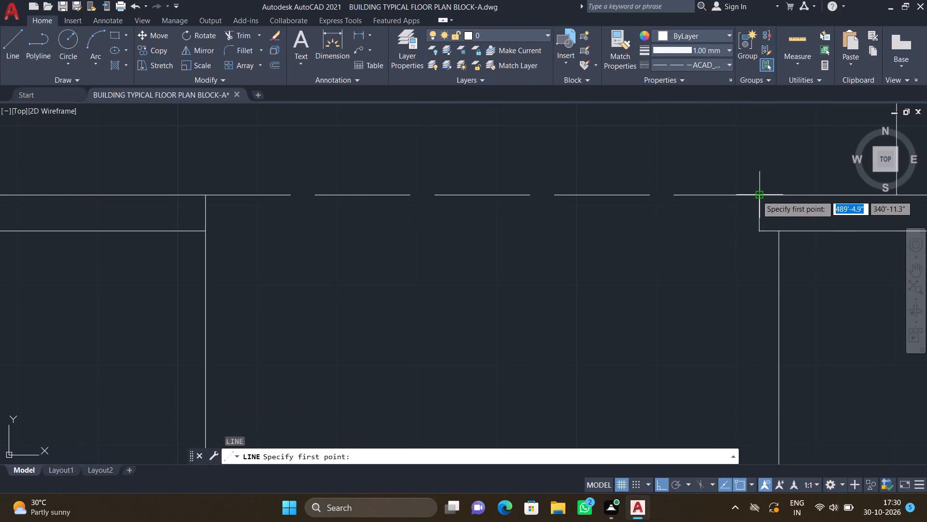
left_click(760, 229)
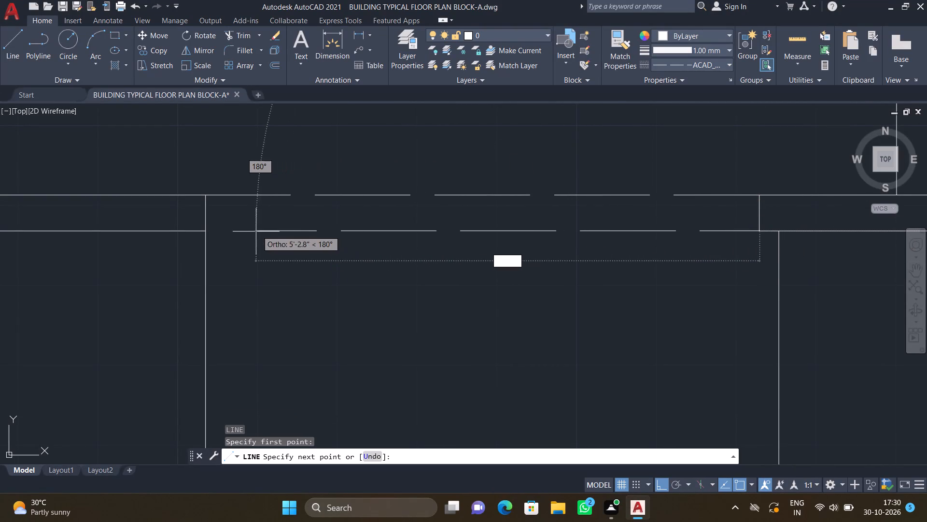
scroll(199, 226, "up", 2)
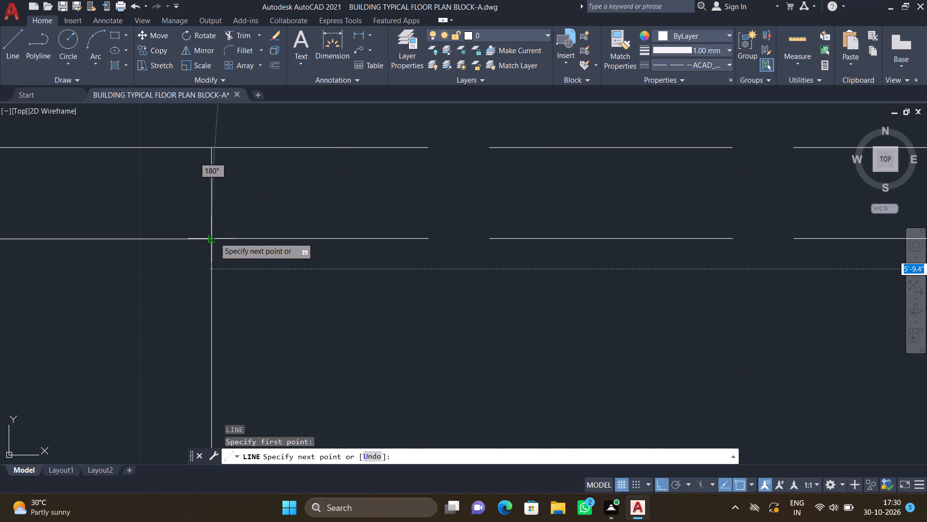
left_click(215, 237)
key("Return")
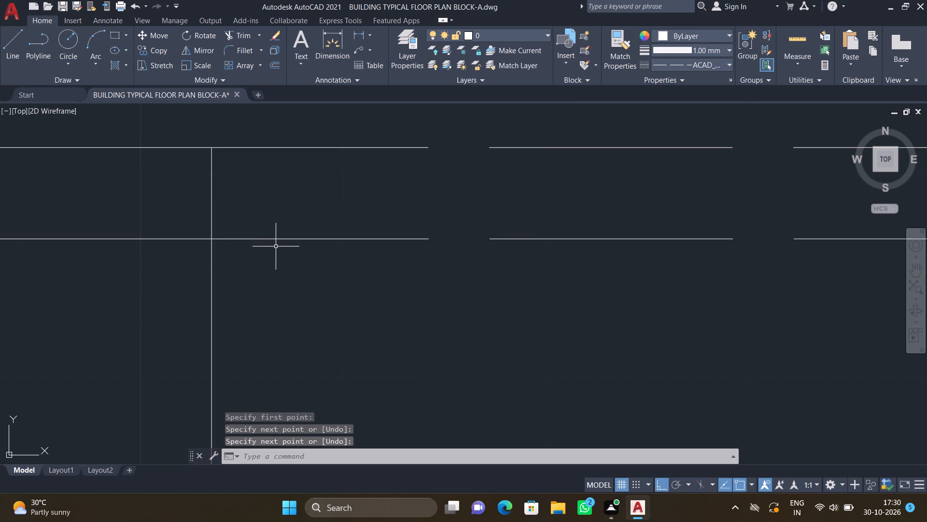
Draw a dashed diagonal about 2'-11" long in the upper duct, from the stepped ledge's inner corner to its lower-right corner at the wall, with ortho off.
scroll(432, 212, "down", 3)
scroll(501, 242, "down", 2)
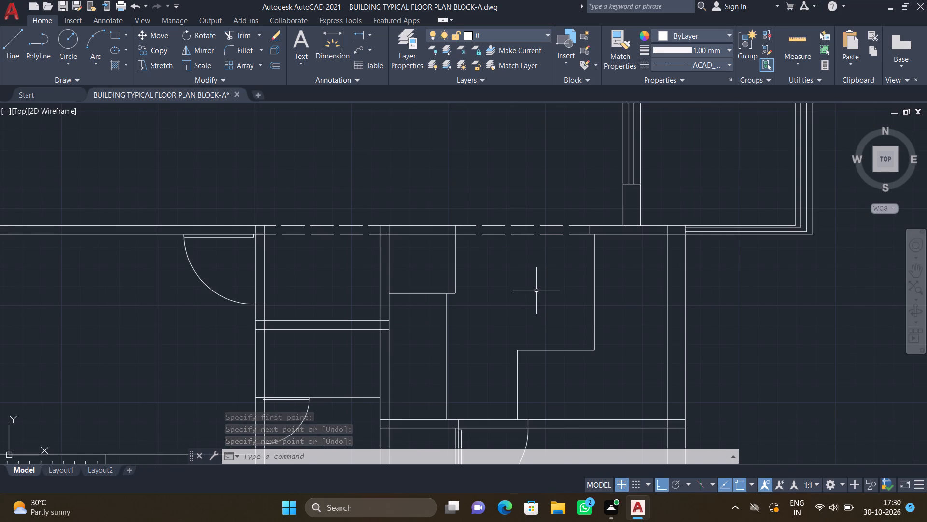
scroll(494, 284, "down", 2)
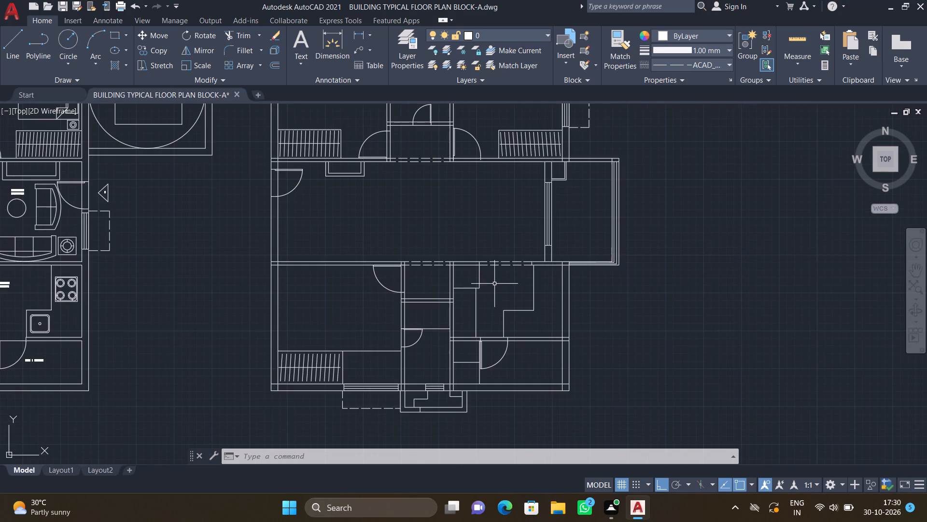
scroll(509, 293, "down", 1)
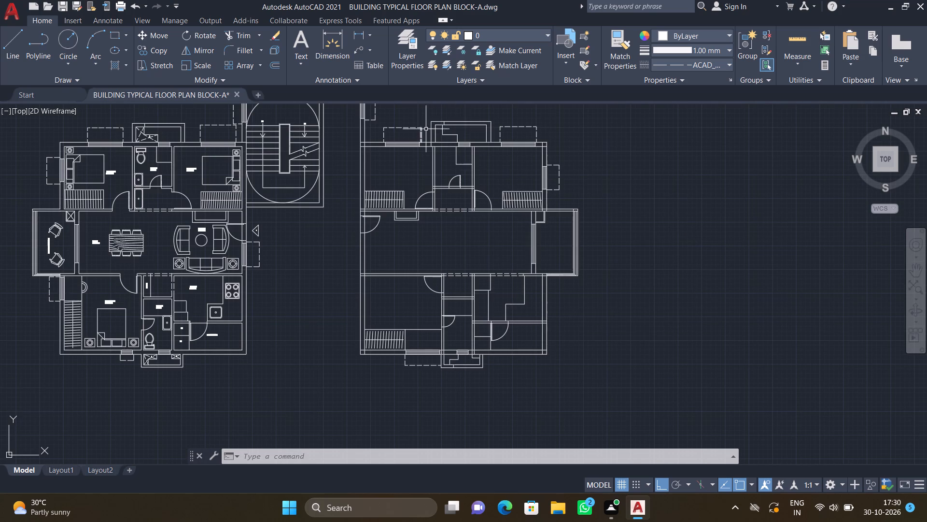
scroll(437, 120, "up", 4)
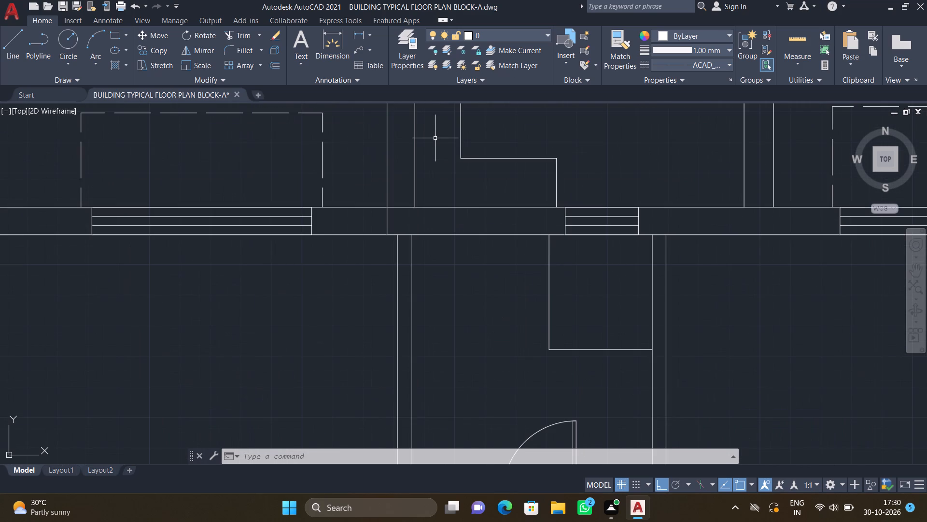
key("l")
key("Return")
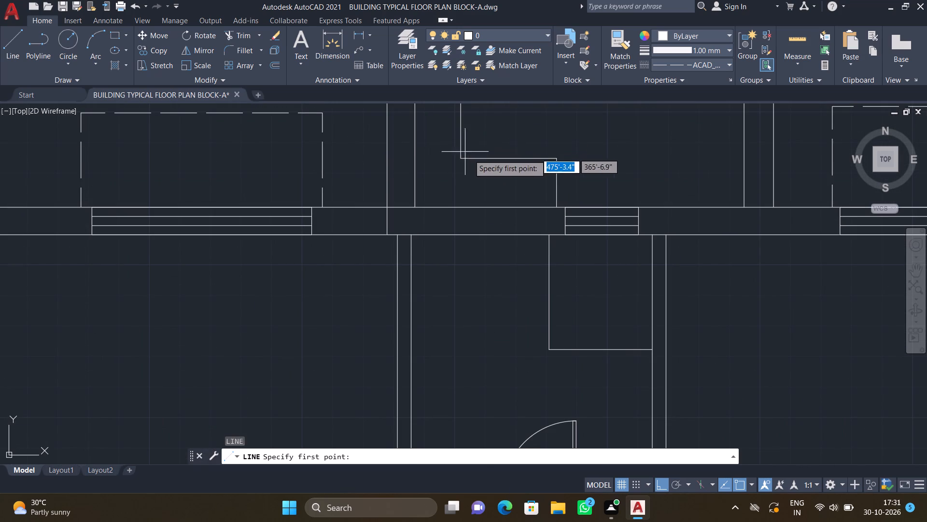
scroll(460, 164, "up", 1)
left_click(461, 156)
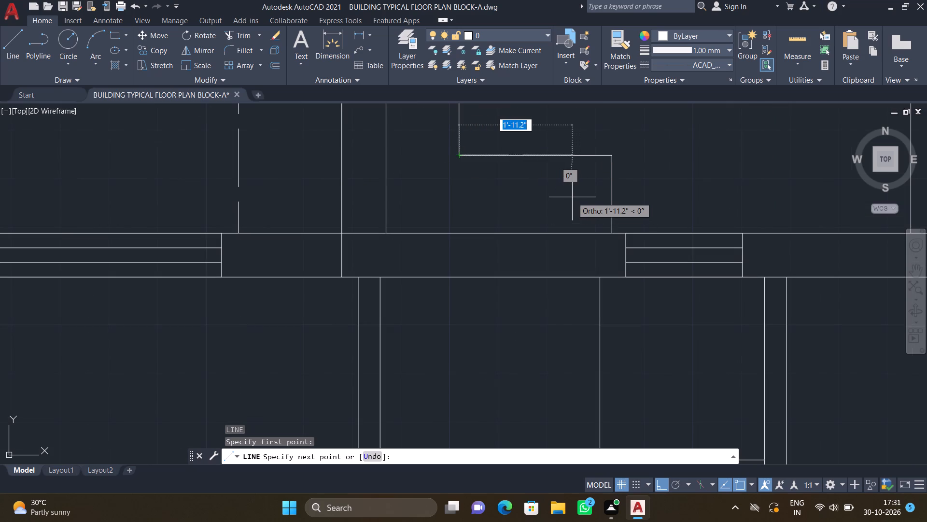
key("F8")
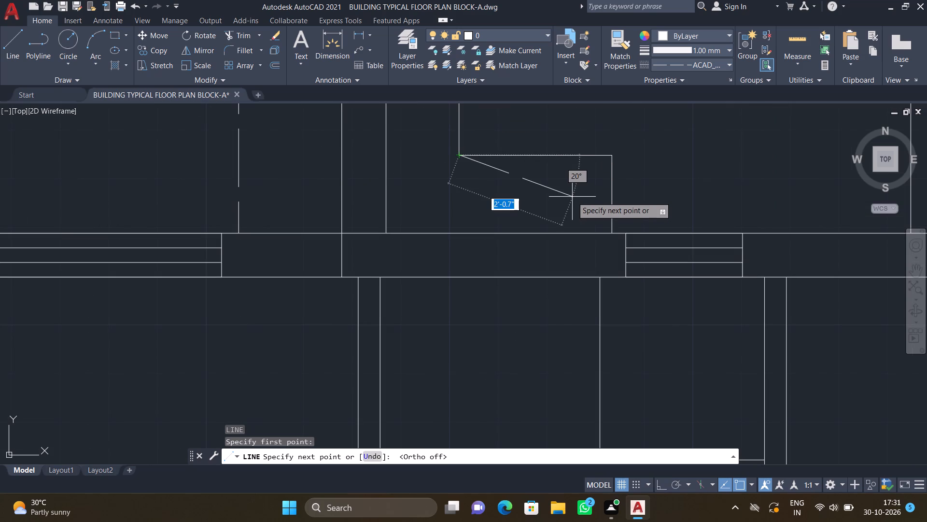
scroll(596, 210, "up", 1)
scroll(618, 243, "up", 1)
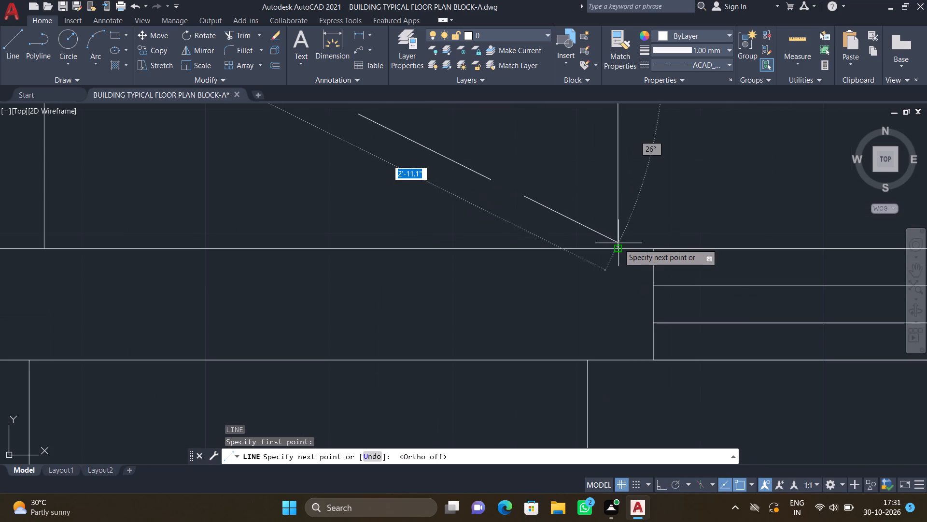
left_click(618, 248)
key("Return")
scroll(533, 218, "down", 3)
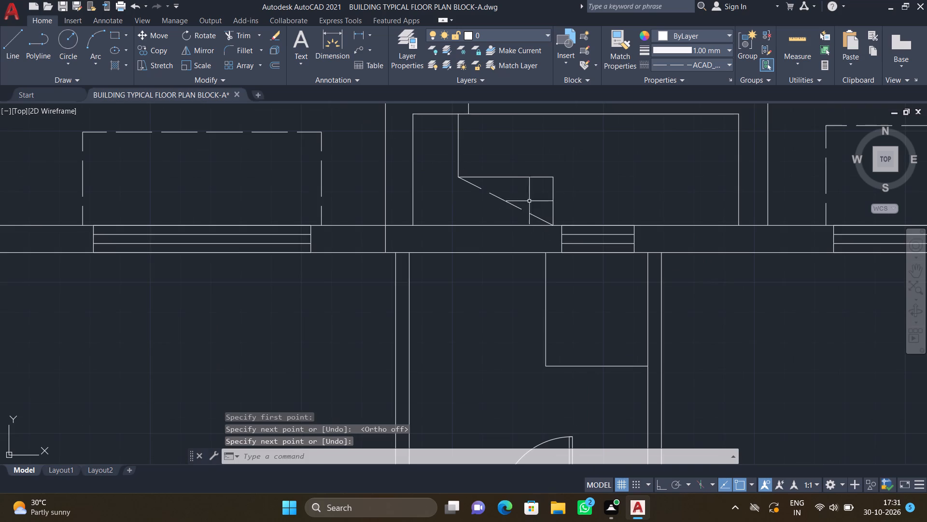
Draw a dashed diagonal about 2'-1" long from the stepped ledge's inner corner to the upper duct's upper-left inside corner.
scroll(438, 129, "up", 2)
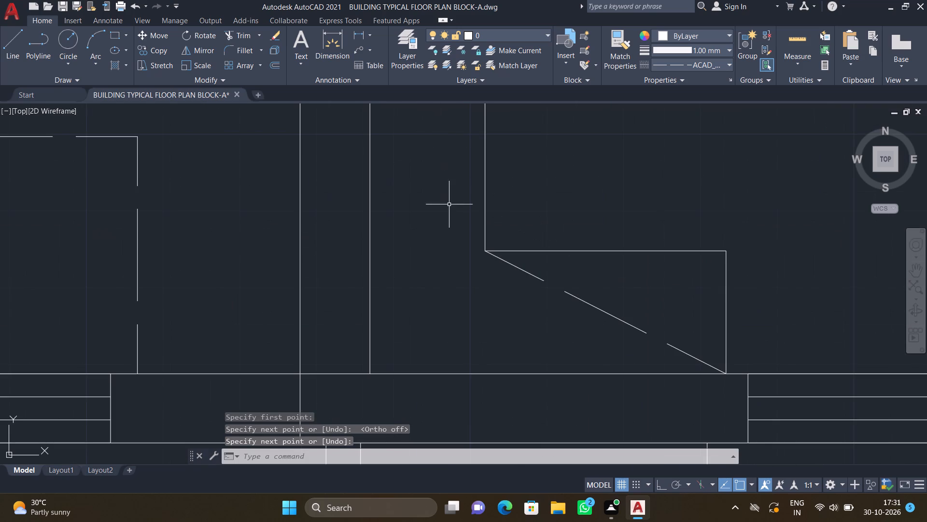
scroll(448, 165, "down", 1)
key("l")
key("Return")
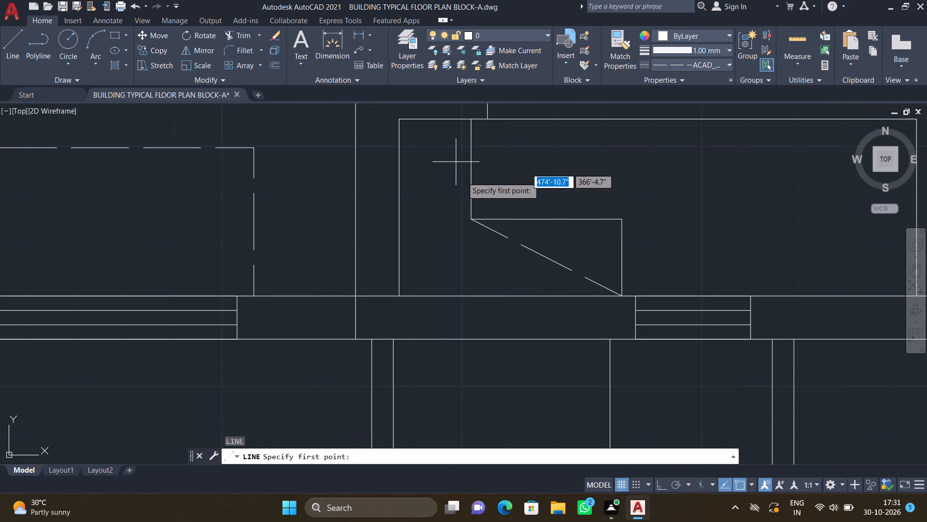
left_click(470, 219)
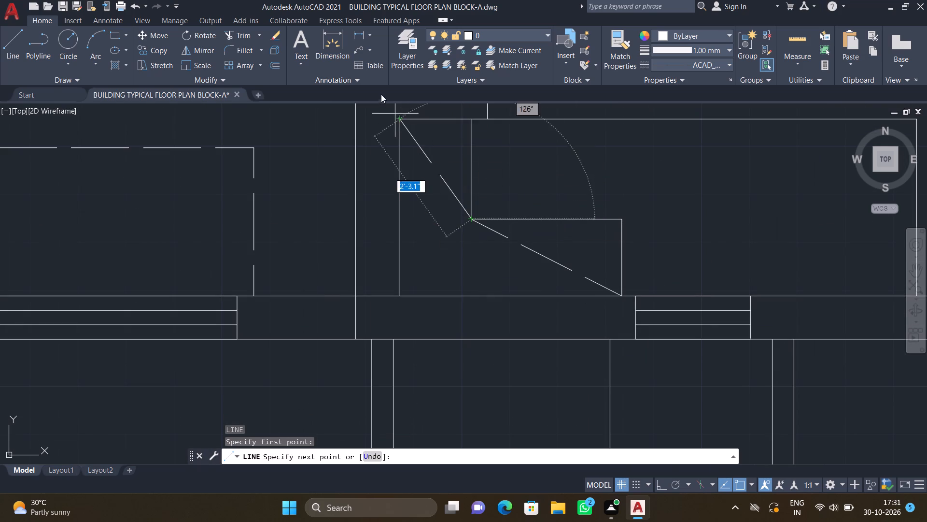
scroll(398, 115, "up", 3)
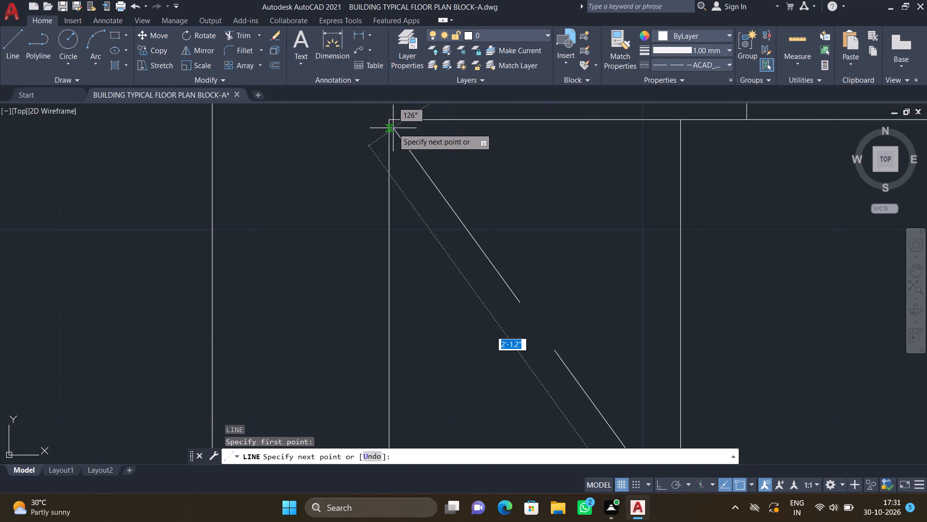
left_click(389, 120)
key("Return")
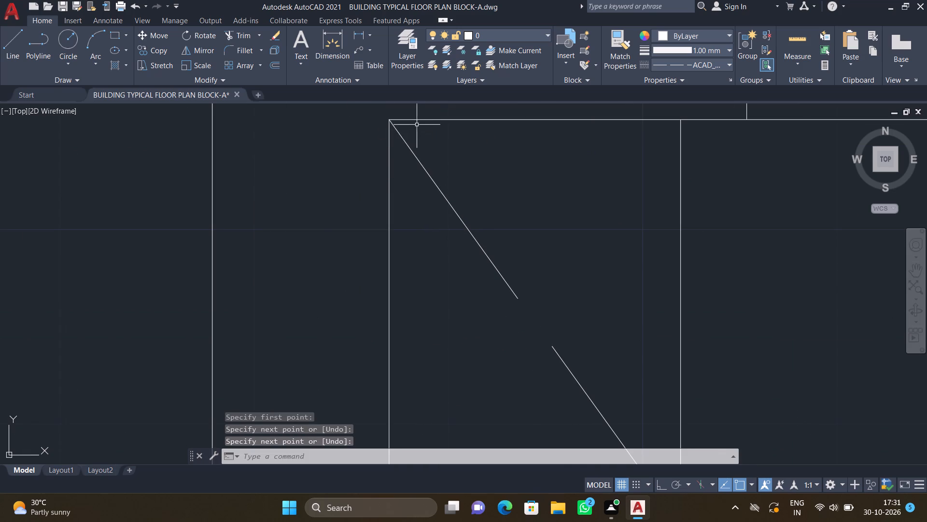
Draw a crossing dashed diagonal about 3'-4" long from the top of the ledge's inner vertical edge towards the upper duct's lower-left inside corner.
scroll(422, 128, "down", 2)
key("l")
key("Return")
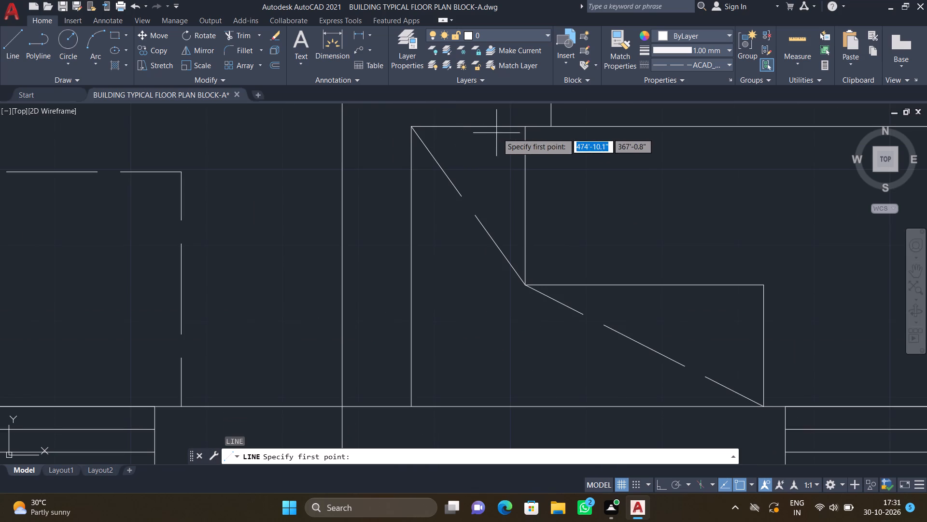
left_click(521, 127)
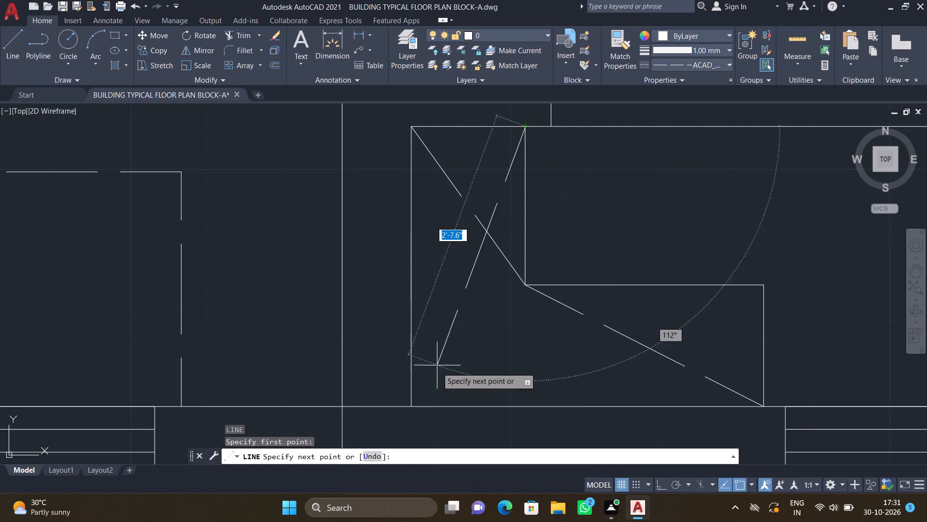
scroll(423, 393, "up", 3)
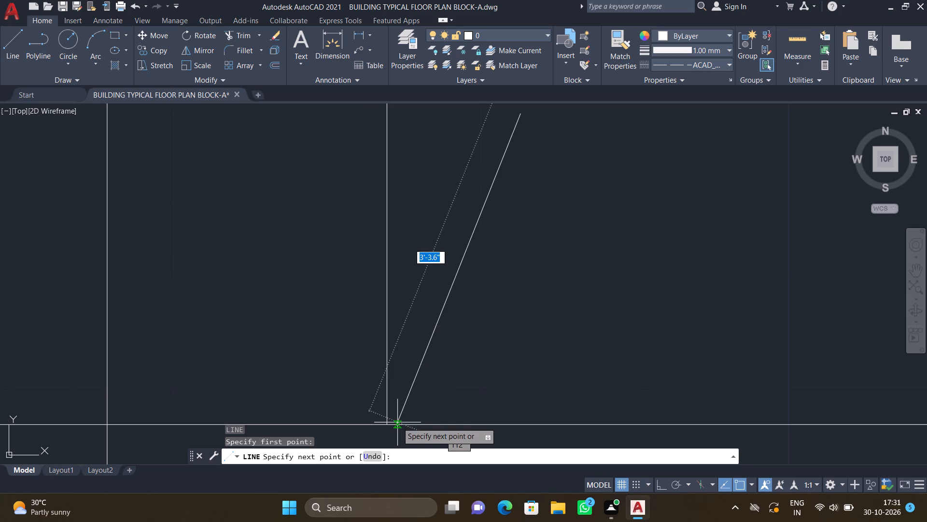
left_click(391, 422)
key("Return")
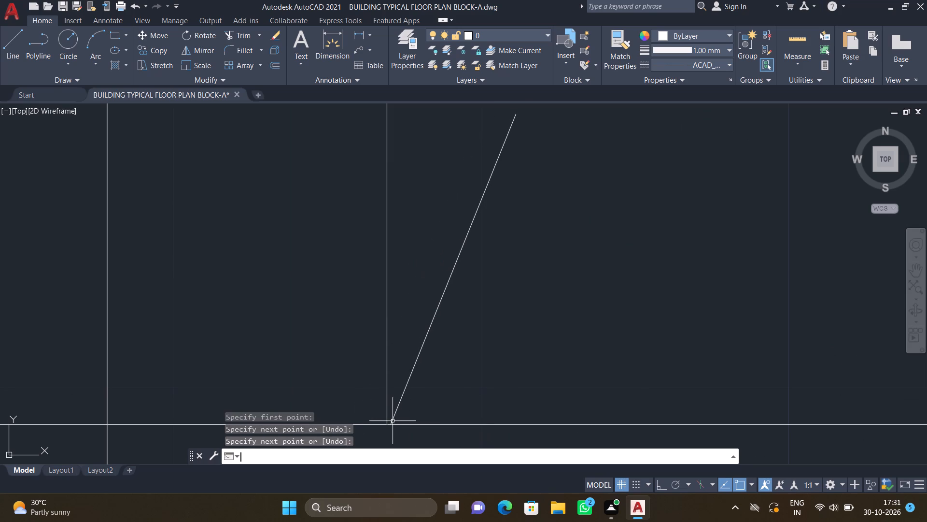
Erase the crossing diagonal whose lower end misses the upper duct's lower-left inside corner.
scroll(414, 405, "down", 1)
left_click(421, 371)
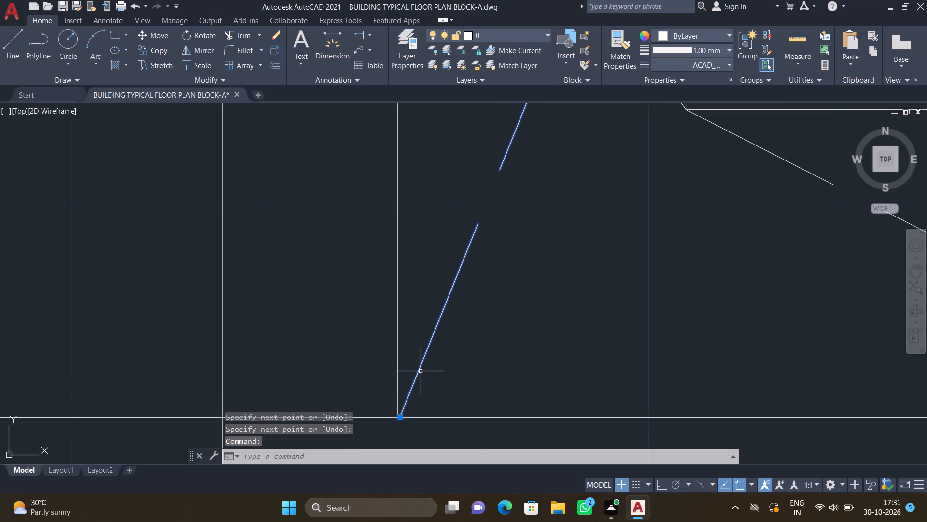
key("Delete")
Draw a crossing dashed diagonal about 3'-4" long from the top of the ledge's inner vertical edge exactly to the upper duct's lower-left inside corner.
scroll(462, 341, "down", 3)
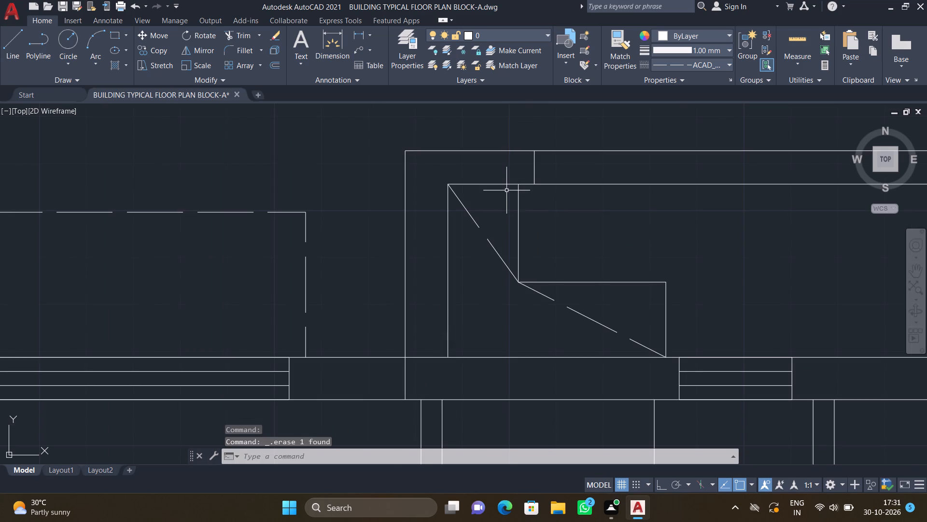
key("l")
key("Return")
scroll(534, 178, "up", 1)
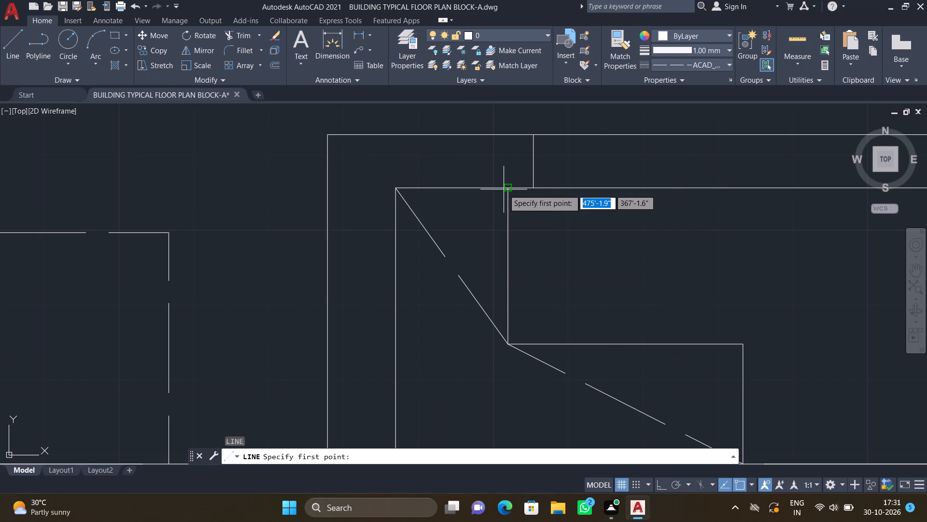
left_click(506, 186)
scroll(433, 278, "down", 1)
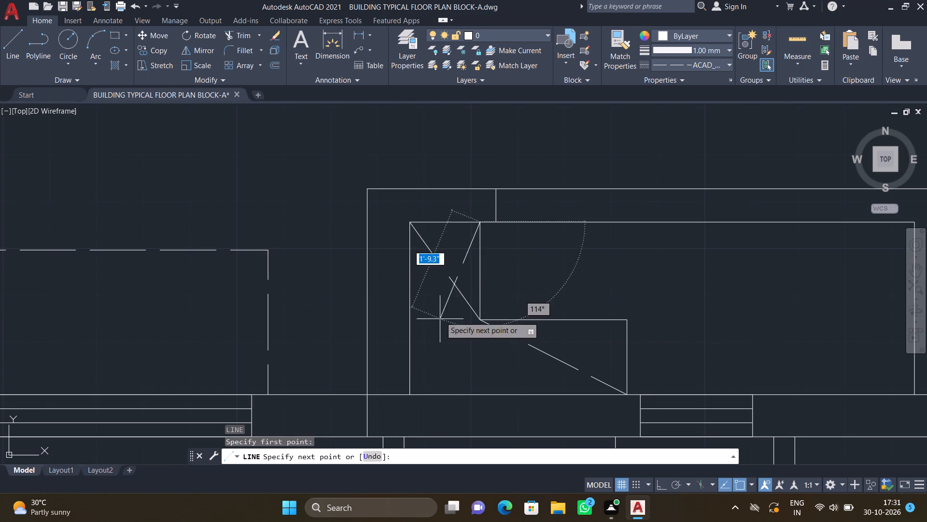
scroll(429, 363, "down", 1)
scroll(419, 379, "up", 3)
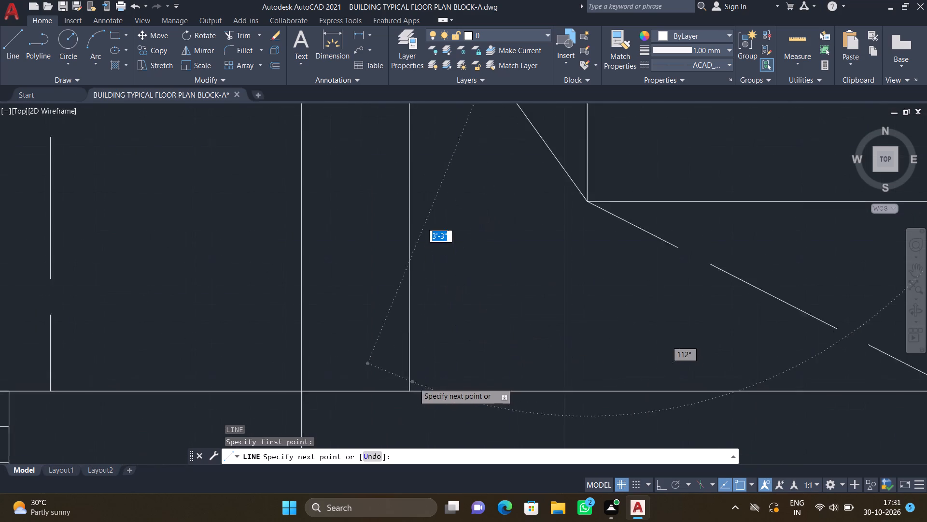
scroll(414, 382, "up", 3)
left_click(385, 414)
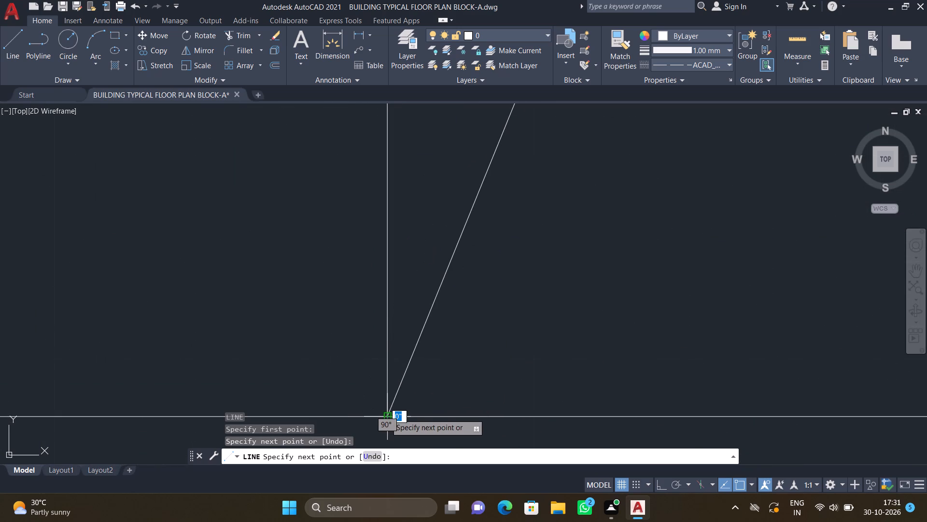
key("Return")
Draw a dashed diagonal across the small rectangle at the lower duct's right end, from its upper-left corner to its lower-right corner.
scroll(461, 364, "down", 3)
scroll(576, 315, "down", 3)
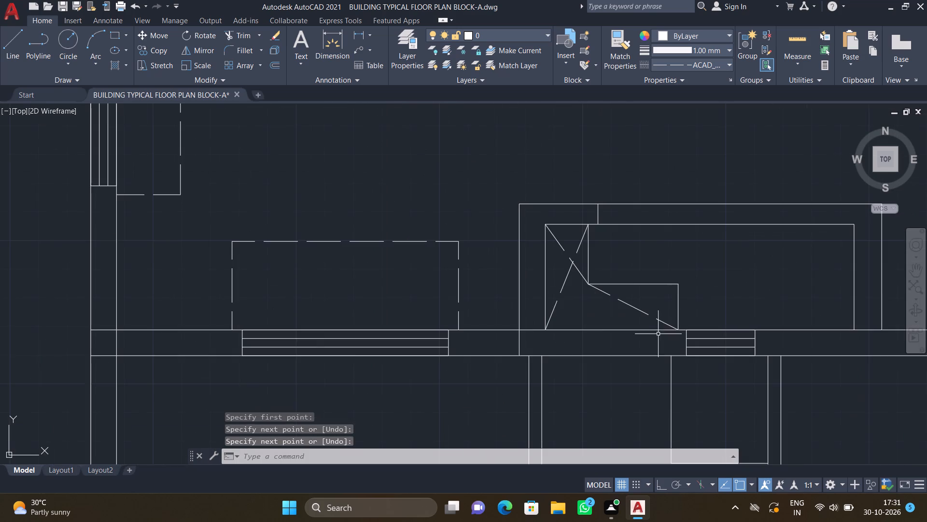
scroll(571, 257, "down", 2)
scroll(491, 214, "down", 3)
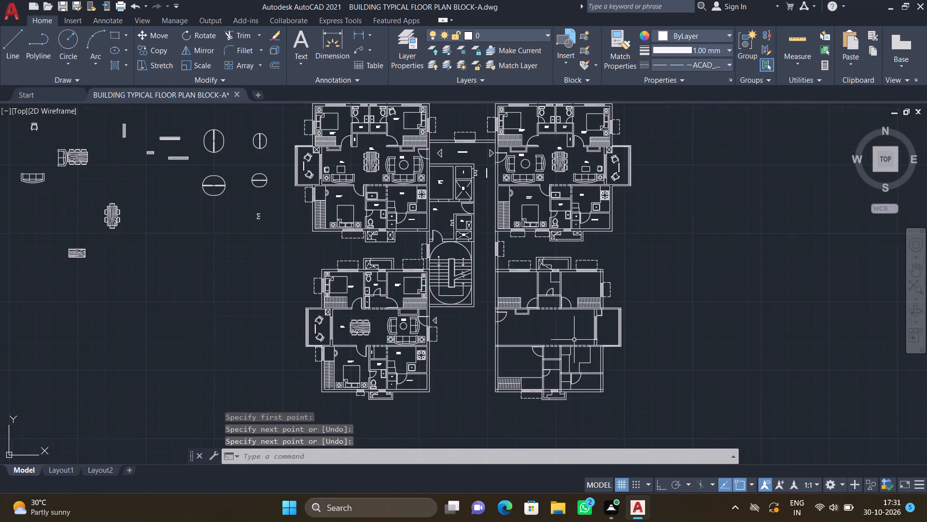
middle_click_drag(579, 414, 554, 351)
scroll(530, 330, "up", 5)
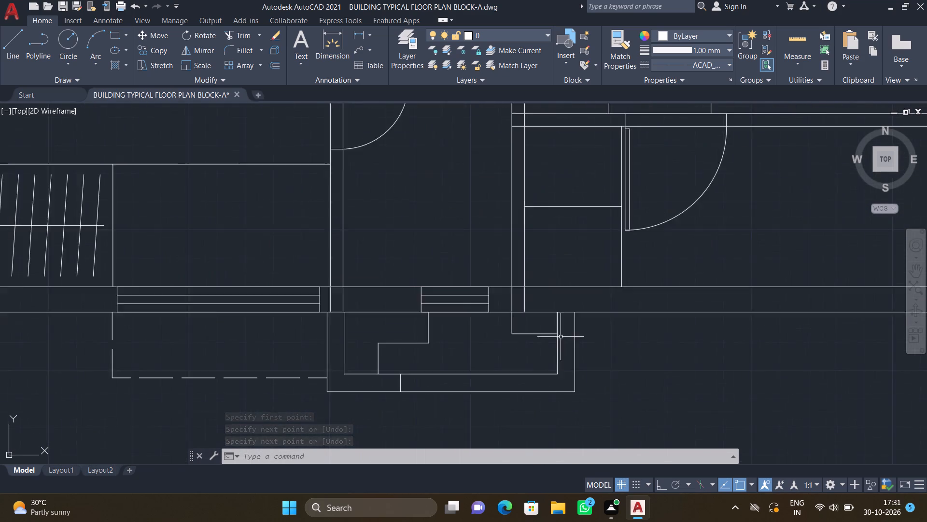
scroll(560, 337, "up", 1)
key("l")
key("Return")
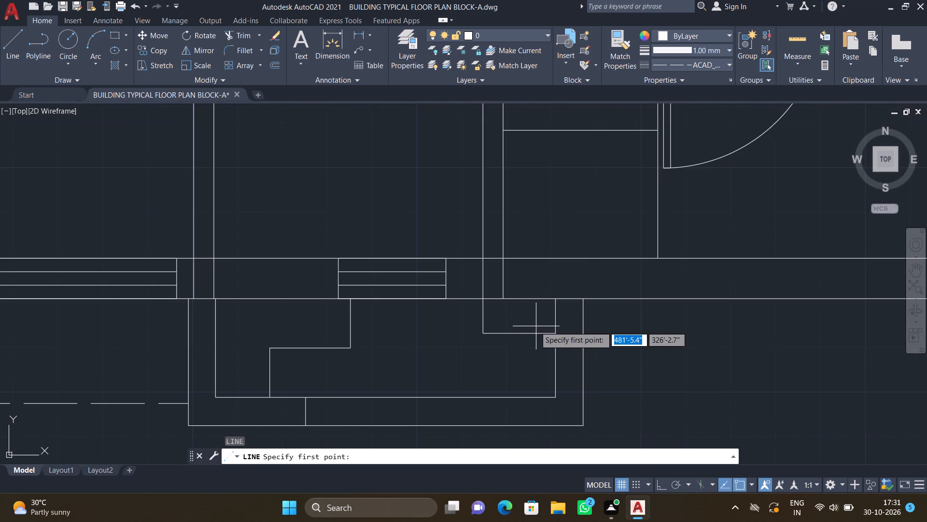
scroll(475, 294, "up", 2)
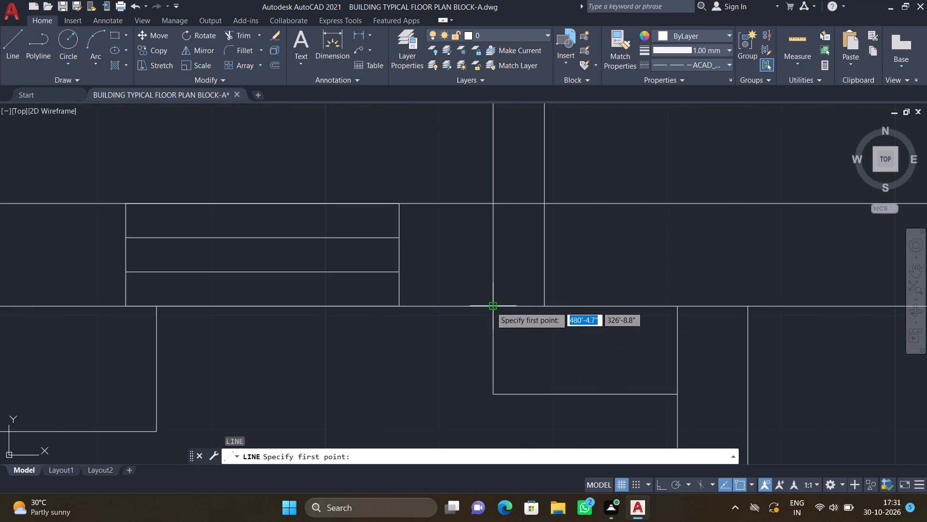
left_click(491, 306)
left_click(494, 306)
scroll(646, 382, "down", 1)
scroll(652, 386, "up", 2)
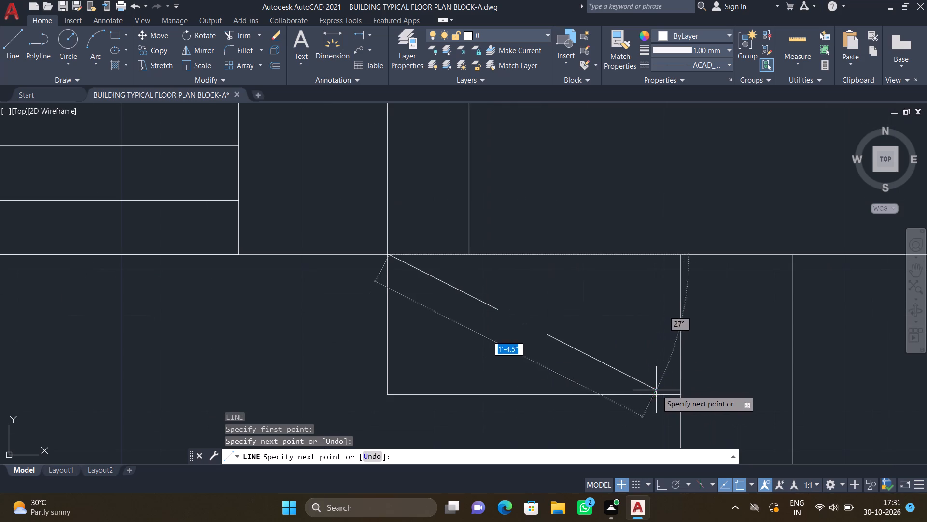
left_click(678, 394)
key("Return")
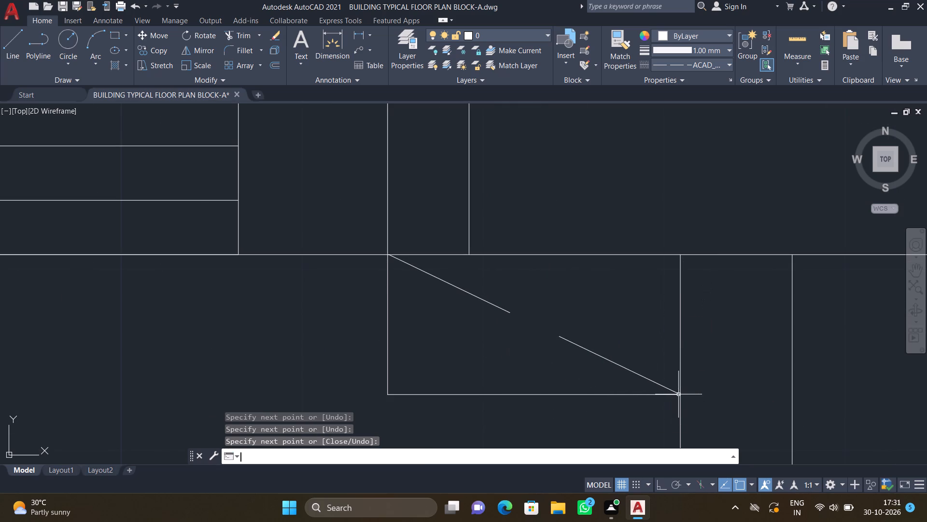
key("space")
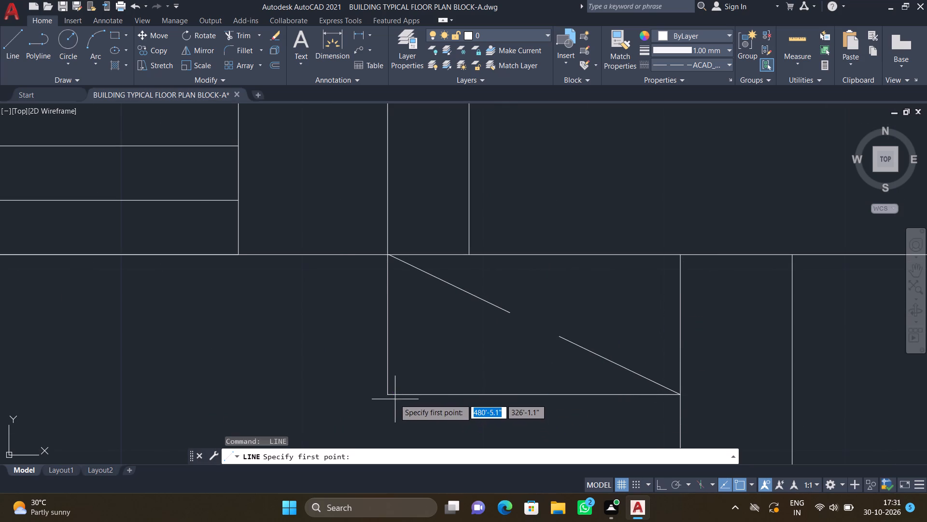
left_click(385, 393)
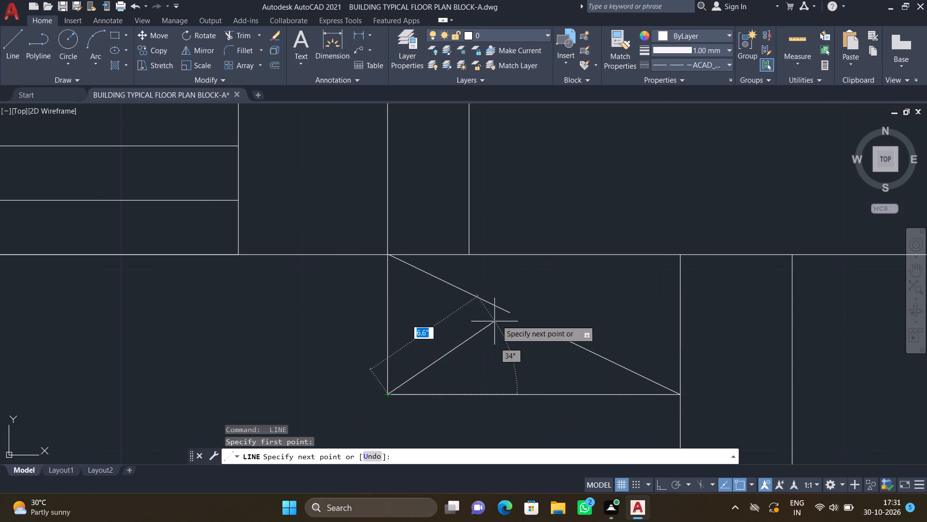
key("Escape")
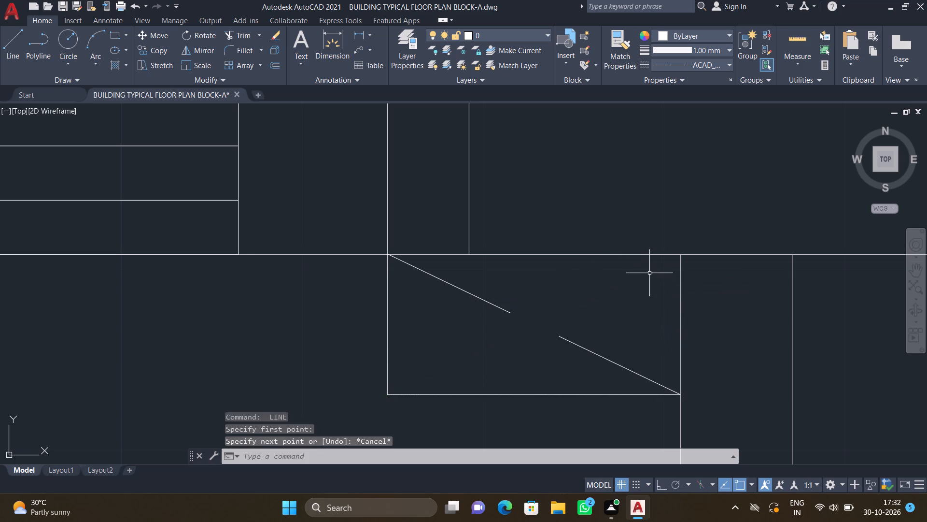
Draw a crossing dashed diagonal about 1'-6" long across the small rectangle in the lower duct, from its lower-left to its upper-right corner.
key("l")
key("Return")
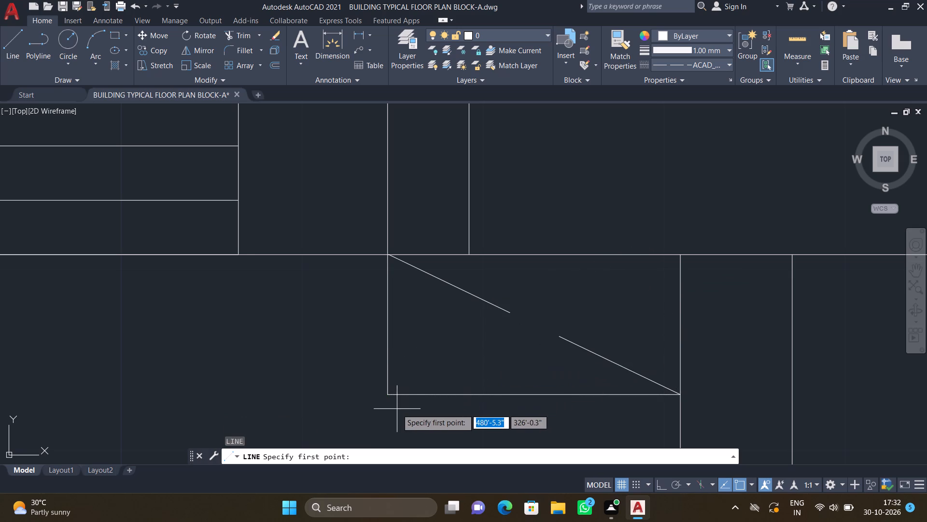
scroll(387, 403, "up", 1)
left_click(387, 391)
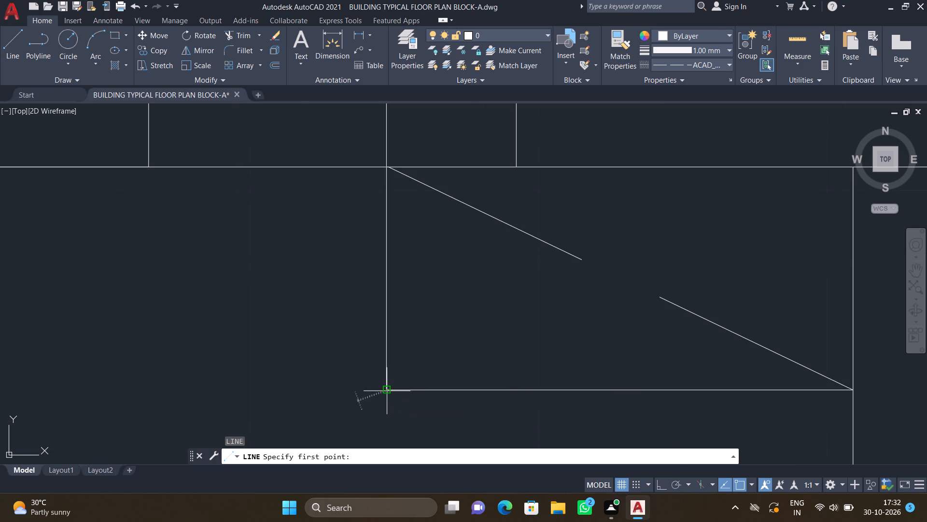
scroll(578, 273, "down", 2)
scroll(680, 239, "up", 2)
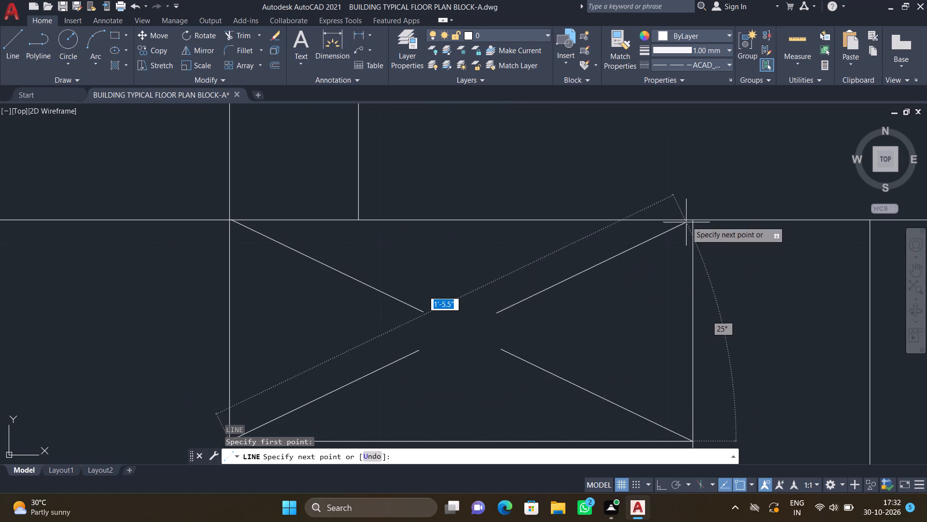
scroll(687, 238, "up", 2)
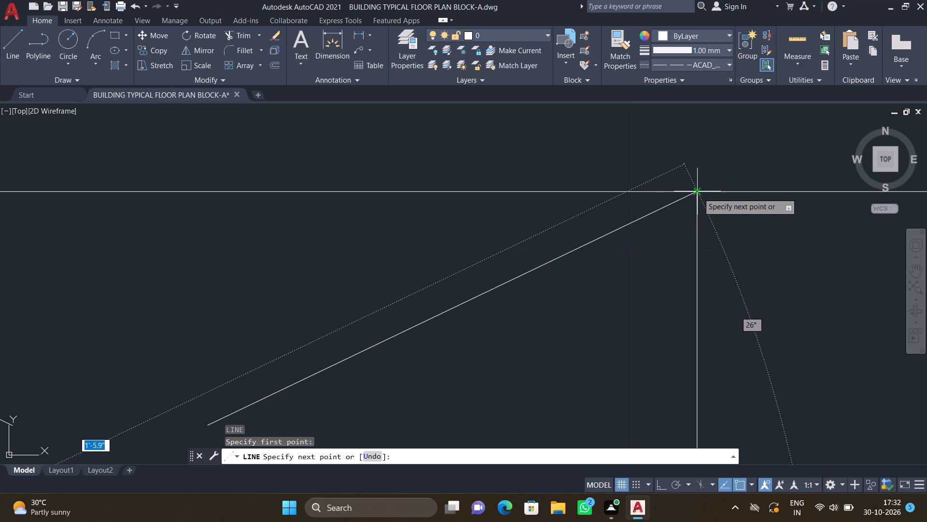
left_click(702, 193)
key("Return")
Draw a dashed diagonal about 2'-1" long from the lower-right corner of the L-shape at the lower duct's left end to its upper-left corner.
scroll(535, 282, "down", 4)
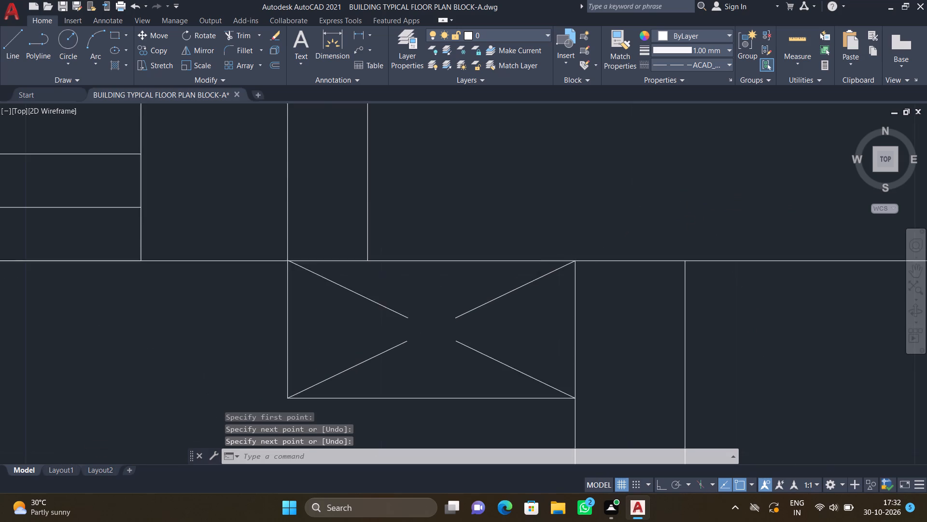
scroll(504, 303, "down", 3)
middle_click_drag(441, 323, 609, 281)
scroll(609, 281, "down", 1)
scroll(532, 275, "up", 1)
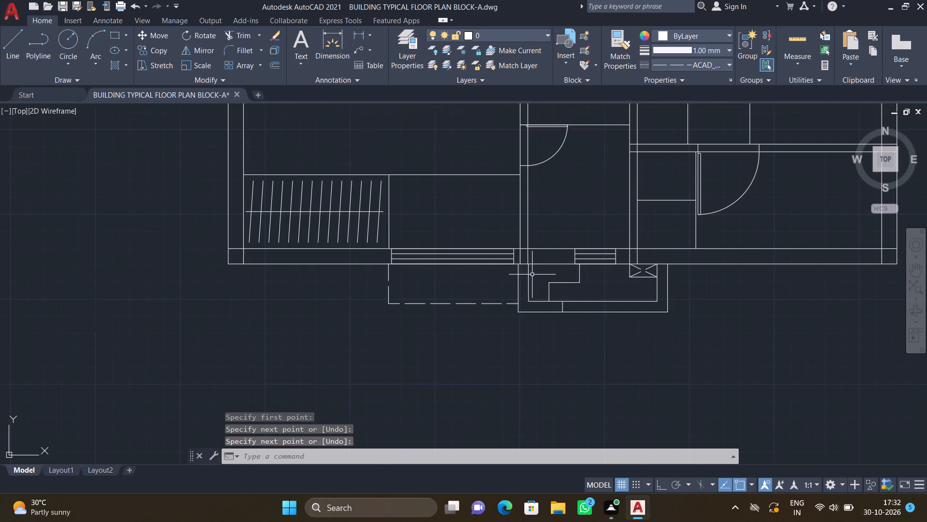
scroll(532, 275, "up", 2)
key("l")
key("Return")
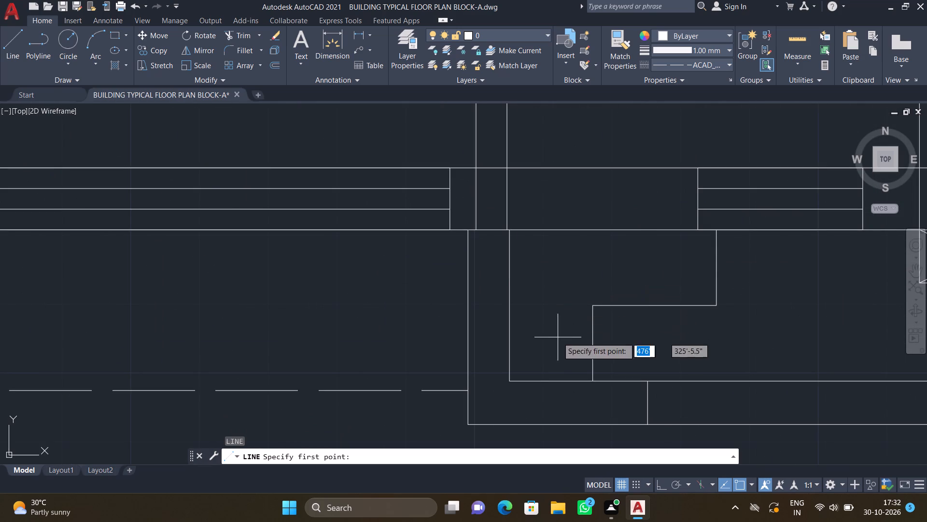
scroll(590, 370, "up", 2)
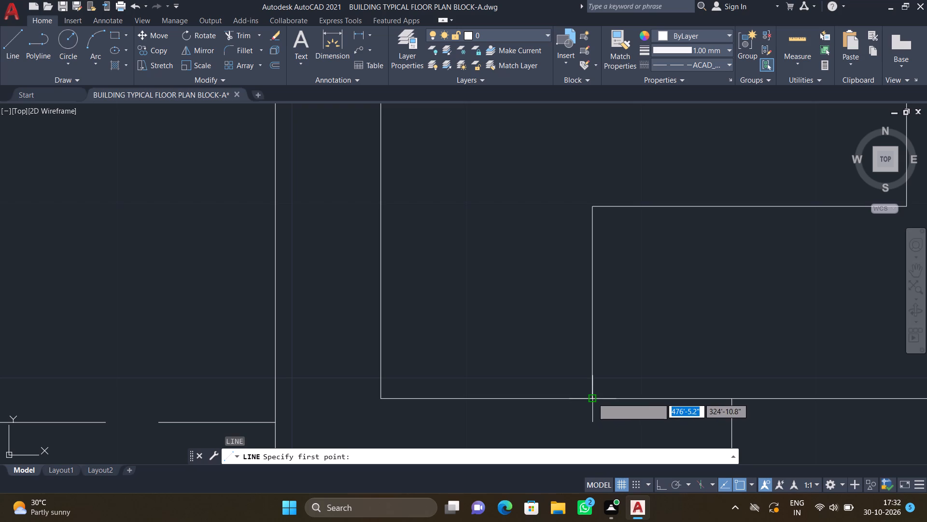
left_click(592, 396)
scroll(521, 274, "down", 2)
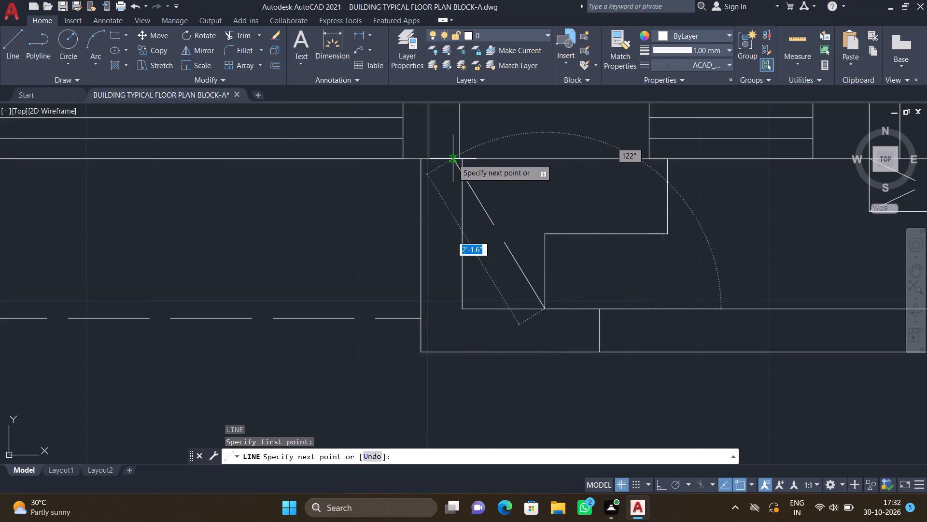
scroll(463, 161, "up", 4)
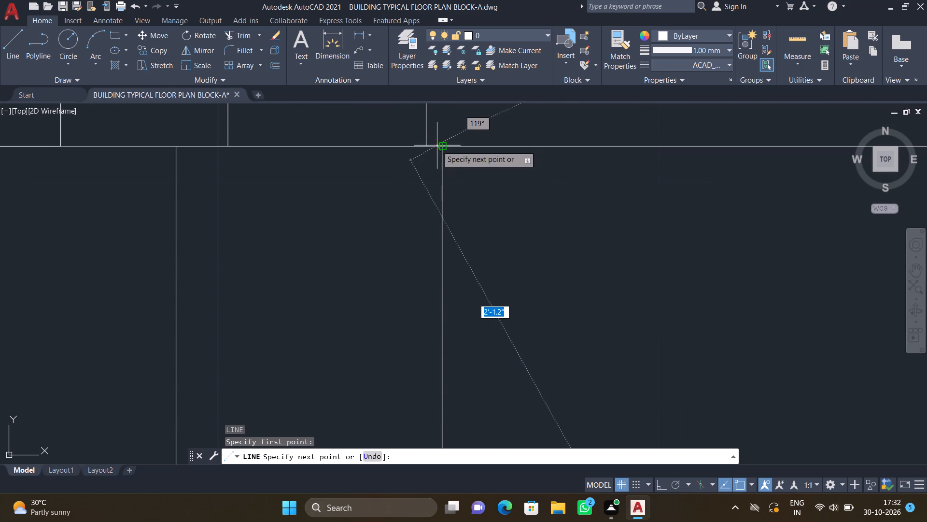
left_click(439, 146)
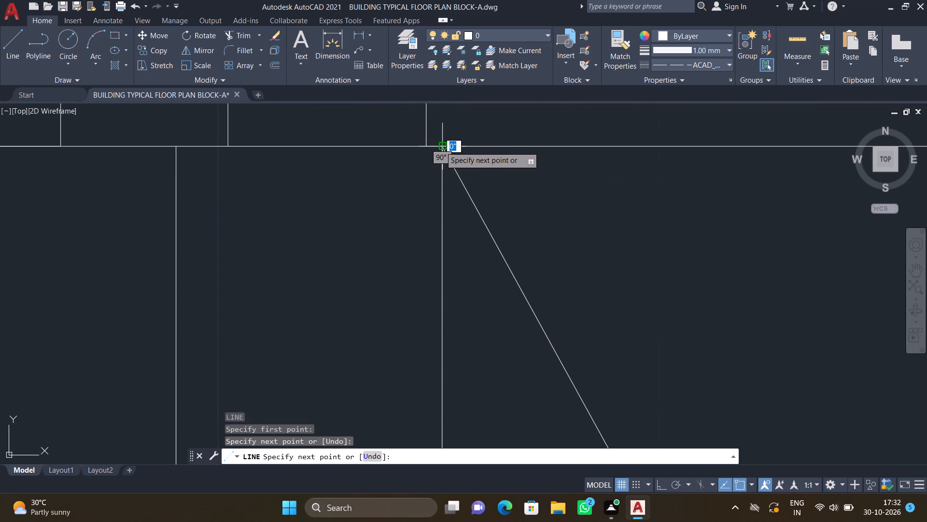
key("Return")
Draw a crossing dashed diagonal about 1'-4" long from the L-shape's lower-left corner to its inner corner.
scroll(458, 159, "down", 3)
scroll(516, 202, "down", 2)
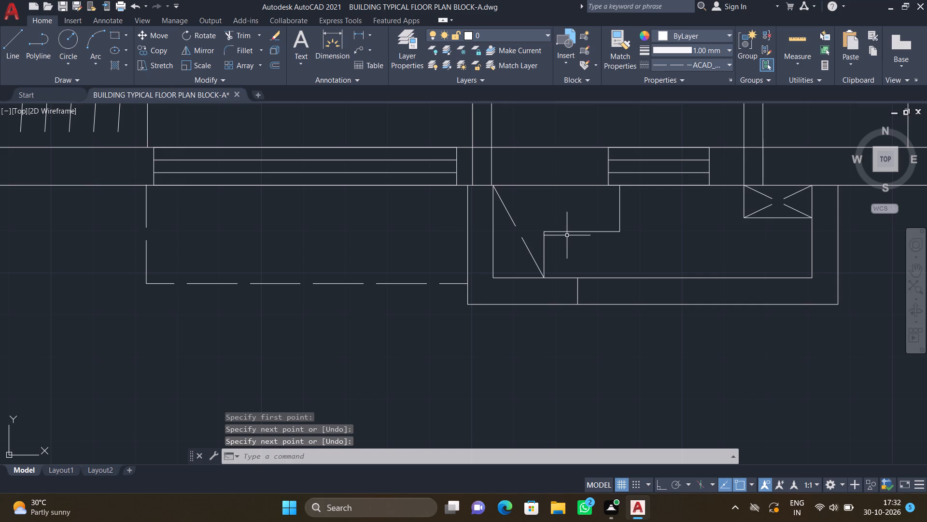
key("space")
scroll(497, 276, "up", 1)
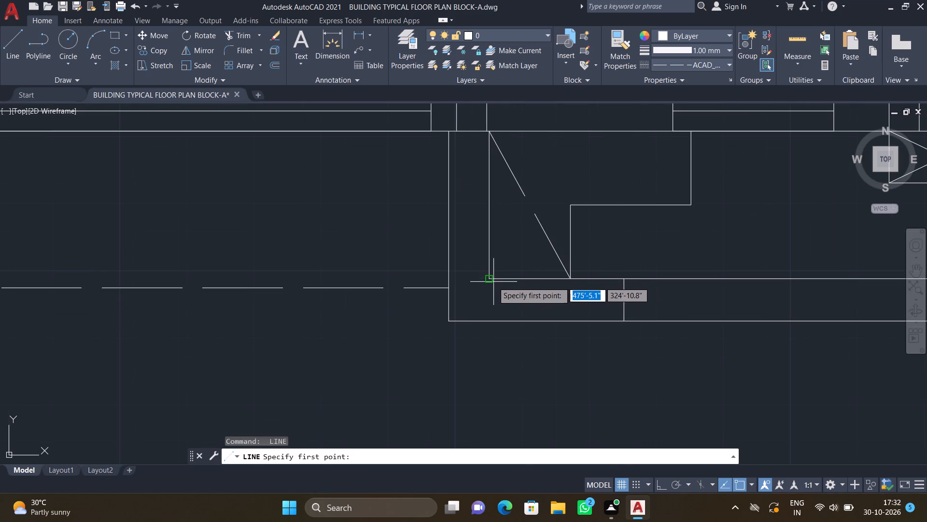
left_click(492, 277)
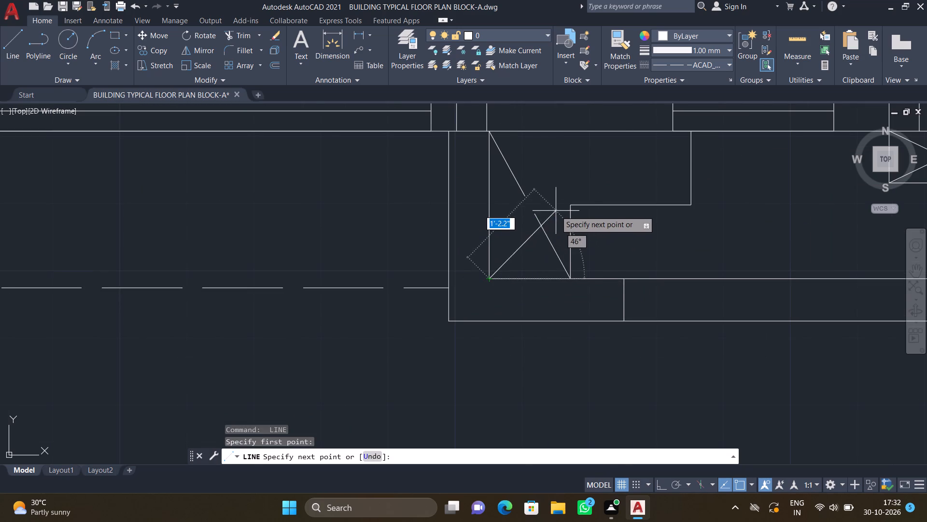
scroll(556, 210, "up", 2)
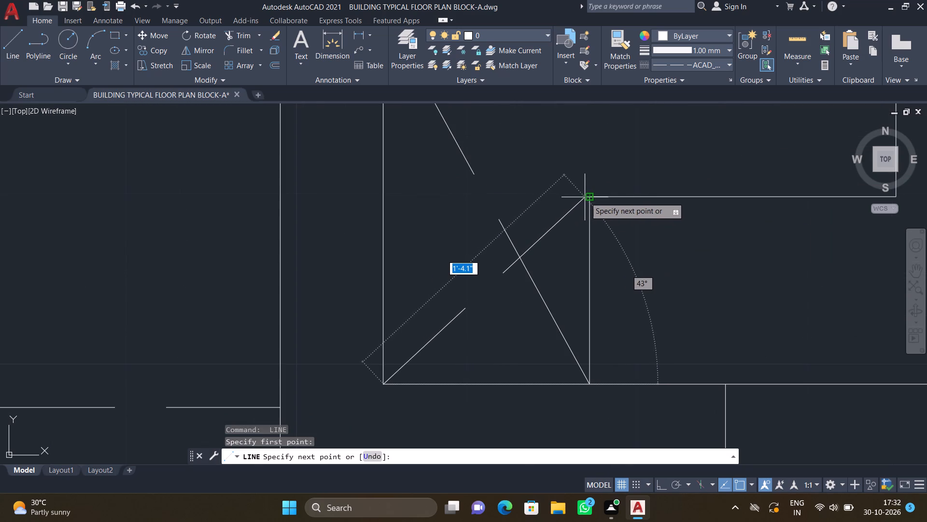
left_click(587, 197)
key("Return")
Draw a dashed diagonal about 1'-9" long from the L-shape's inner corner to the upper-right corner of its horizontal arm.
scroll(602, 218, "down", 3)
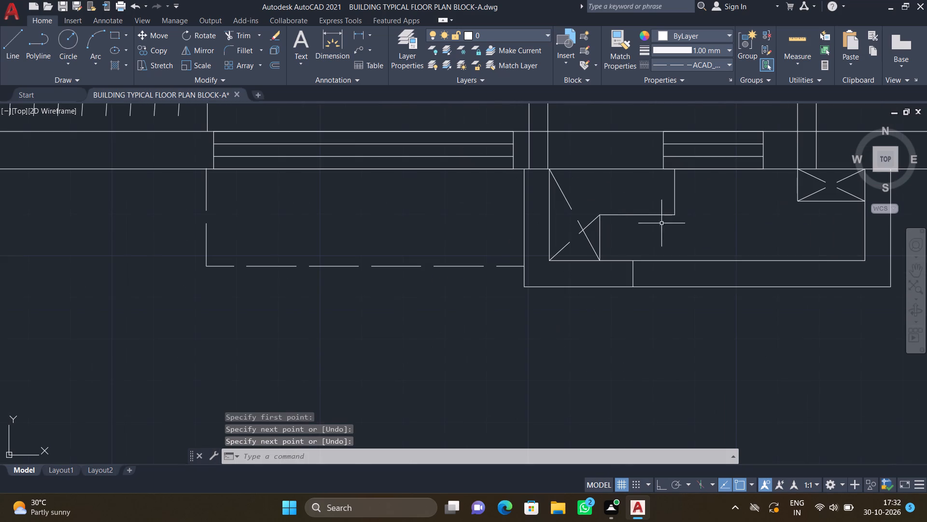
scroll(698, 177, "up", 2)
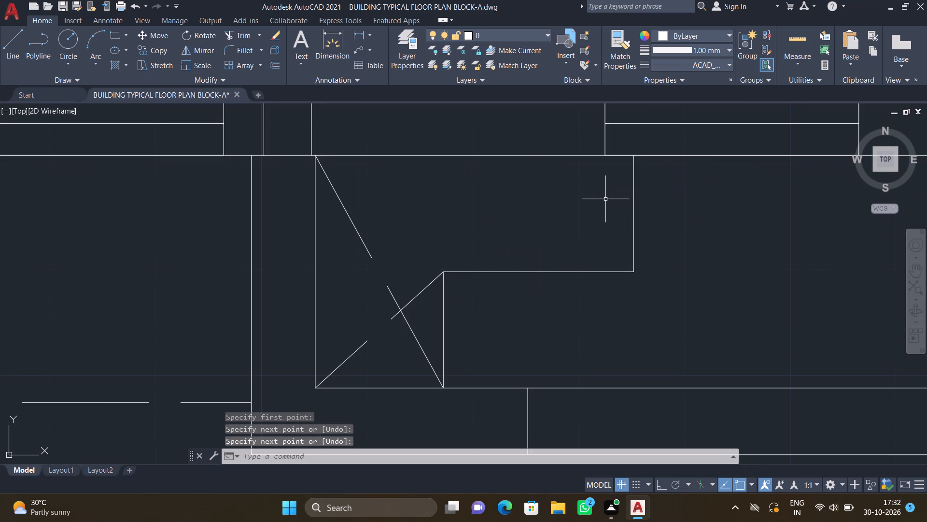
key("l")
key("Return")
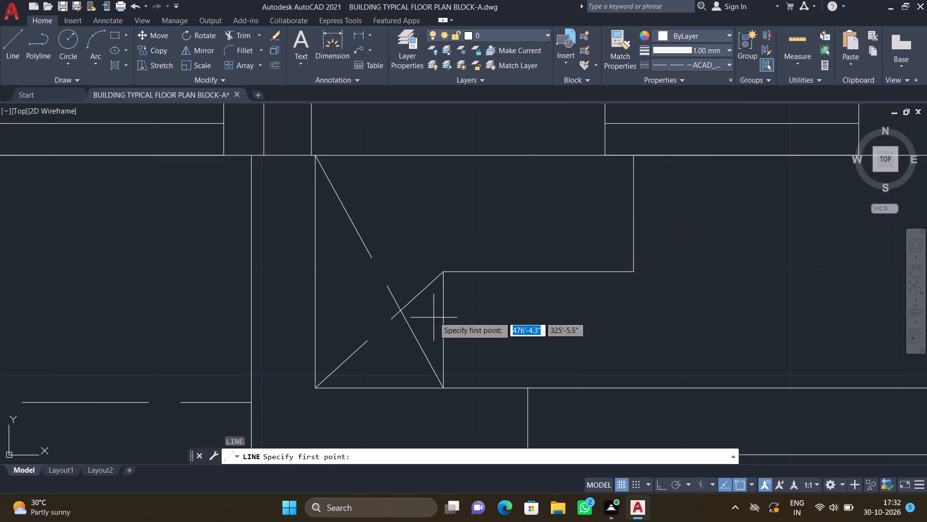
left_click(444, 273)
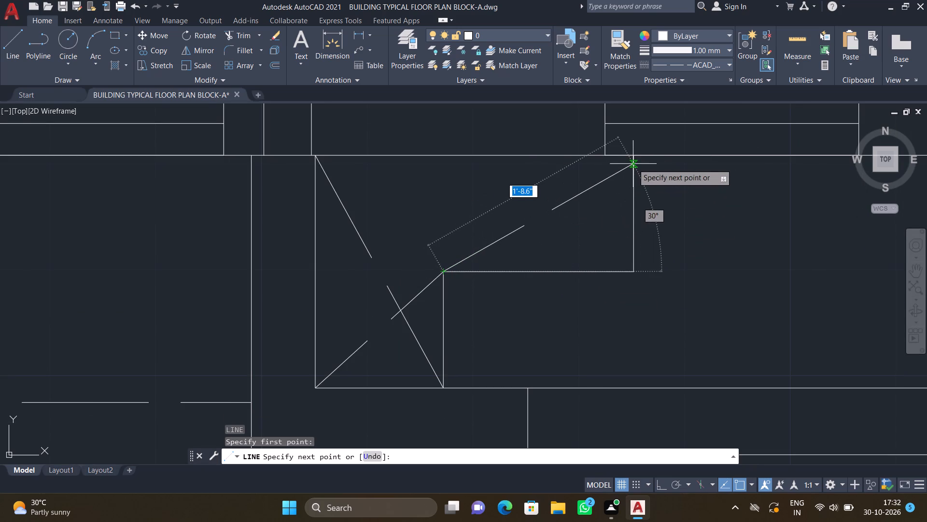
scroll(635, 163, "up", 1)
left_click(629, 150)
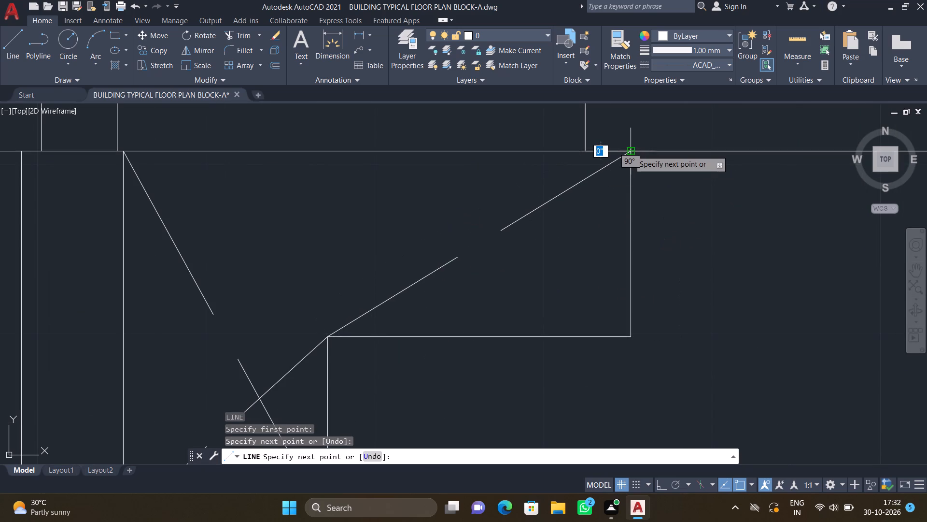
key("Return")
Draw a crossing dashed diagonal about 2'-8" long from the lower-right corner of the L-shape's horizontal arm to its upper-left corner.
key("l")
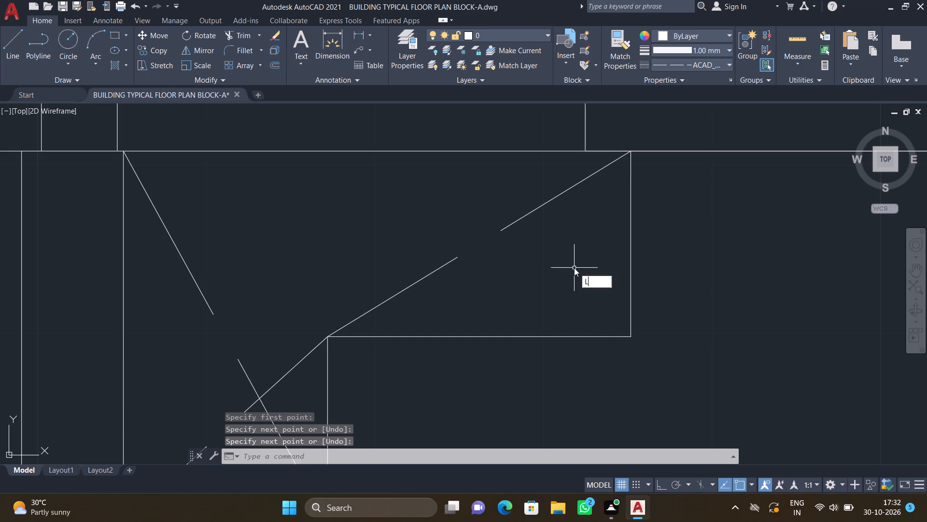
key("Return")
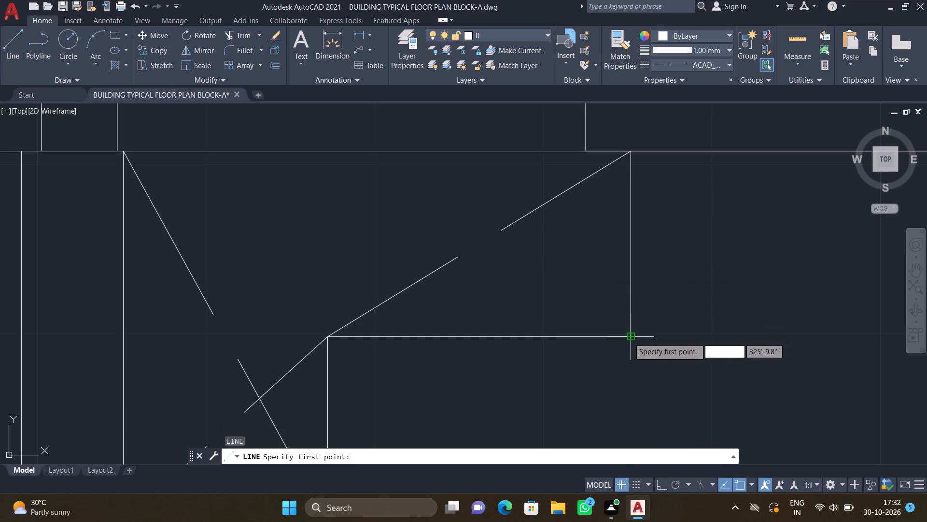
left_click(629, 336)
scroll(388, 235, "down", 2)
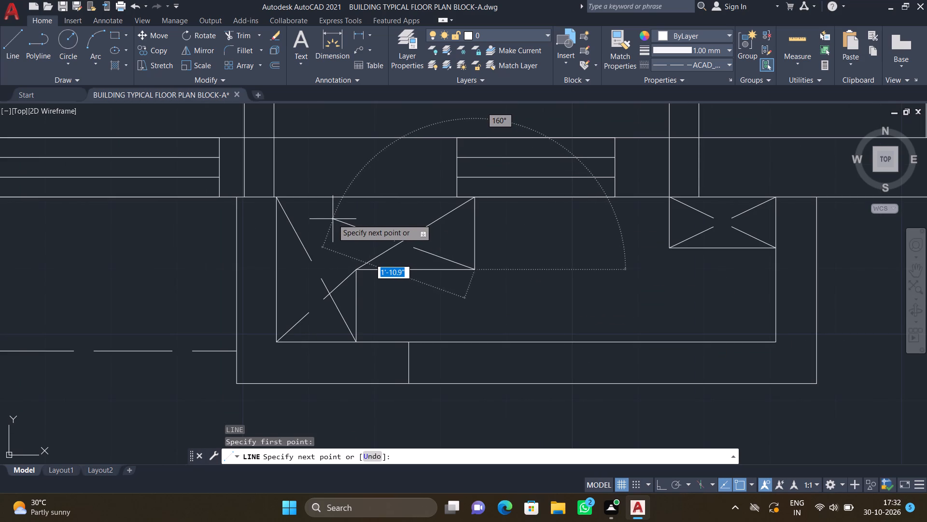
scroll(290, 204, "up", 2)
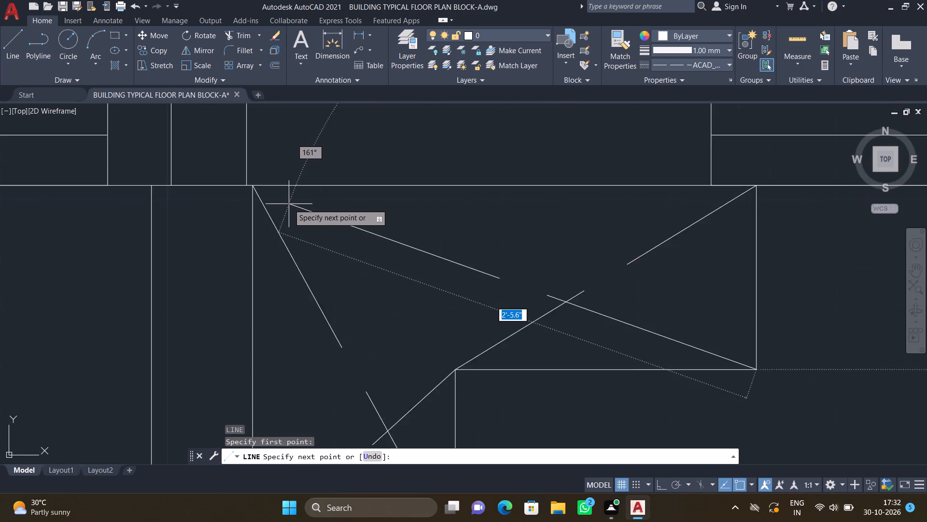
scroll(289, 204, "up", 1)
scroll(232, 176, "up", 1)
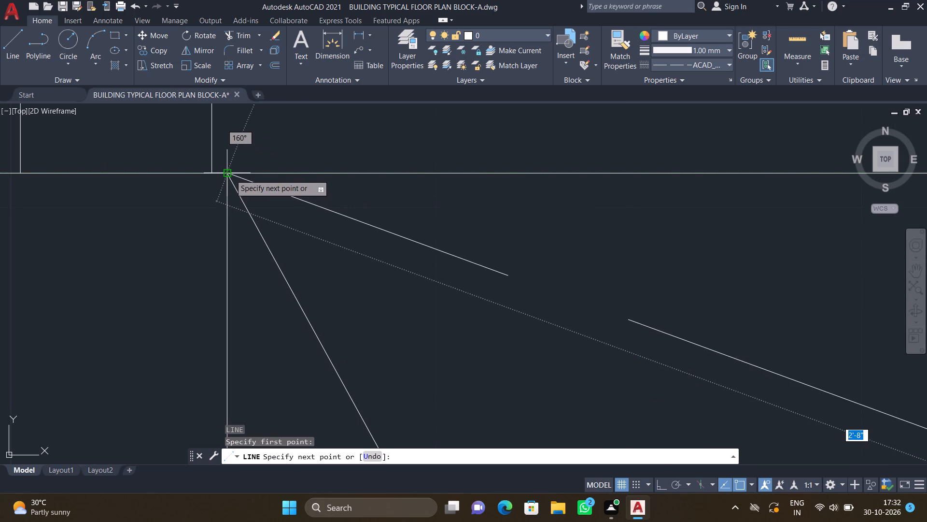
double_click(231, 174)
key("Return")
Draw a dashed diagonal about 2'-4" long across the small duct in the right balcony's upper-left corner, from upper-left to lower-right inside corner.
scroll(341, 210, "down", 4)
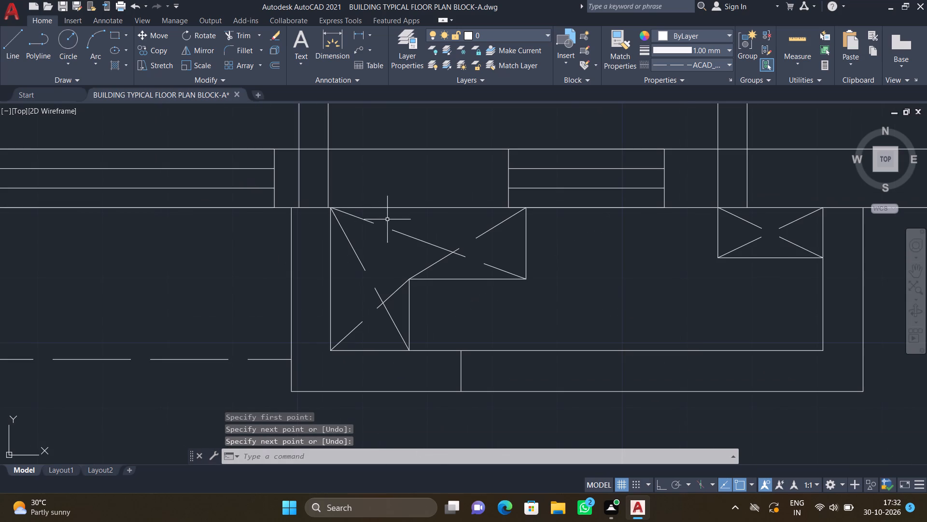
scroll(421, 237, "down", 3)
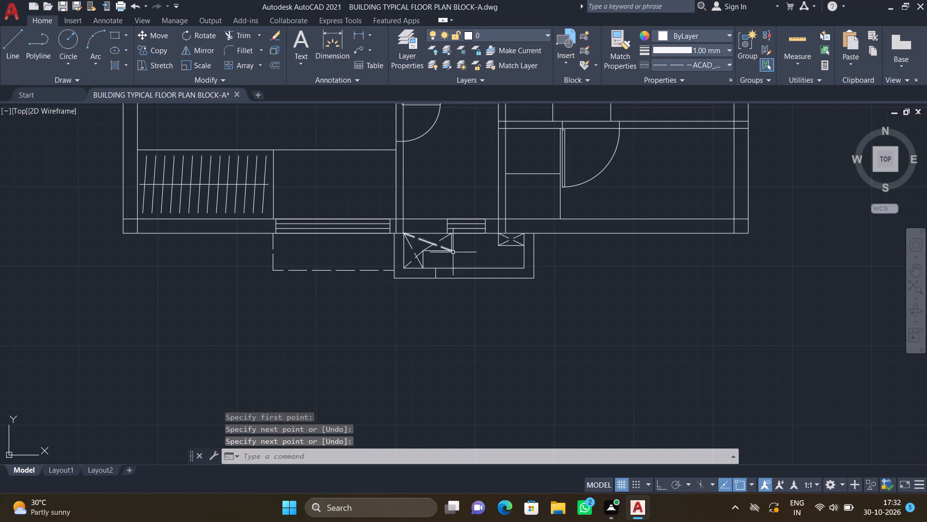
scroll(477, 254, "down", 2)
scroll(429, 213, "down", 2)
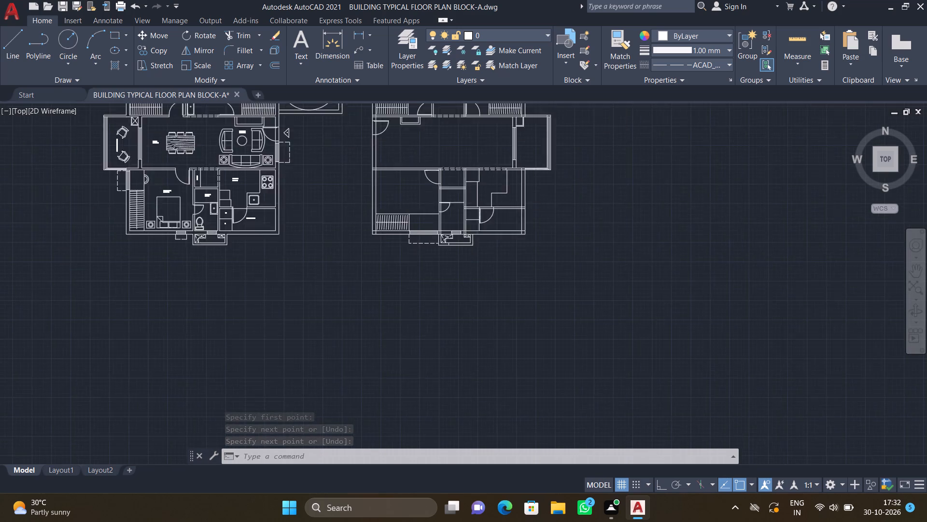
scroll(492, 156, "up", 6)
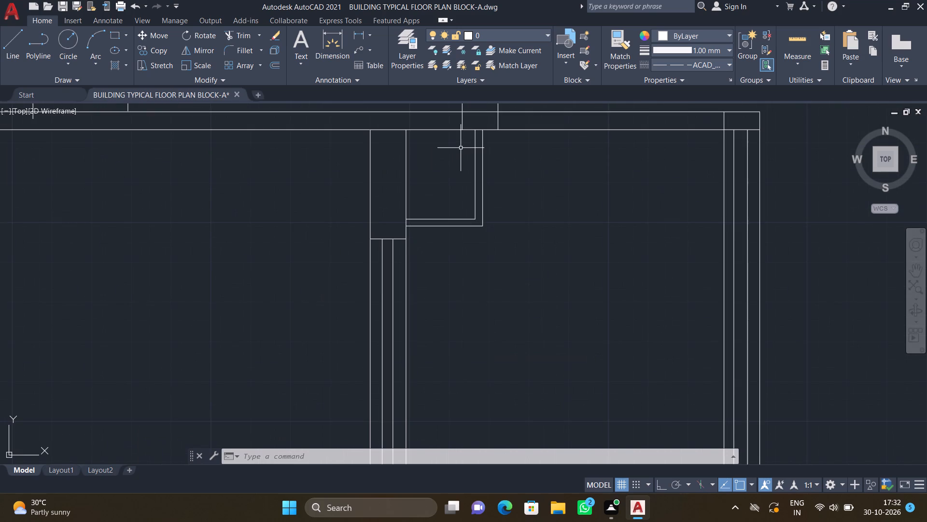
key("l")
key("Return")
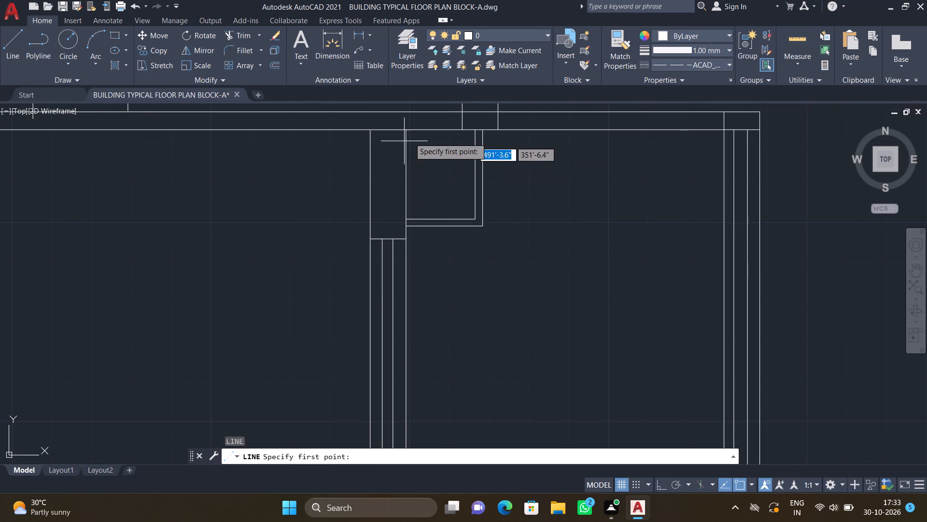
scroll(414, 134, "up", 1)
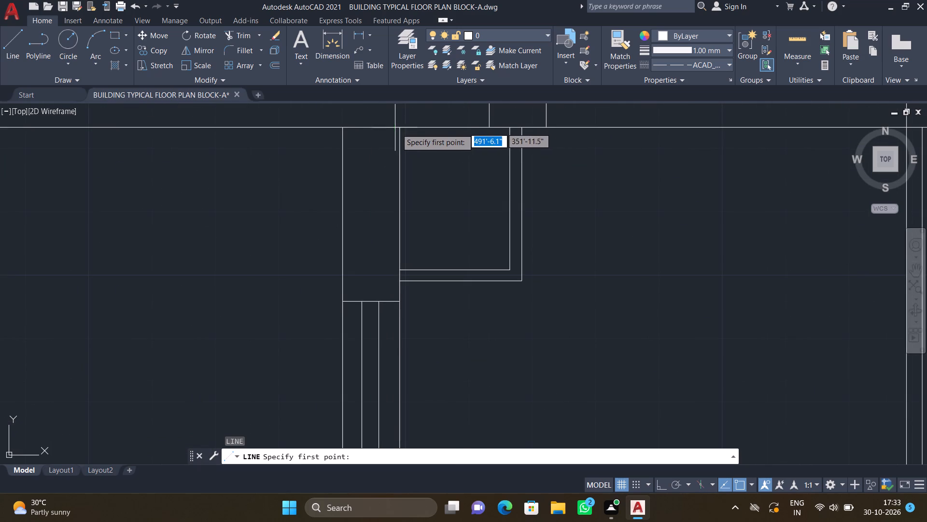
left_click(398, 129)
scroll(500, 255, "up", 1)
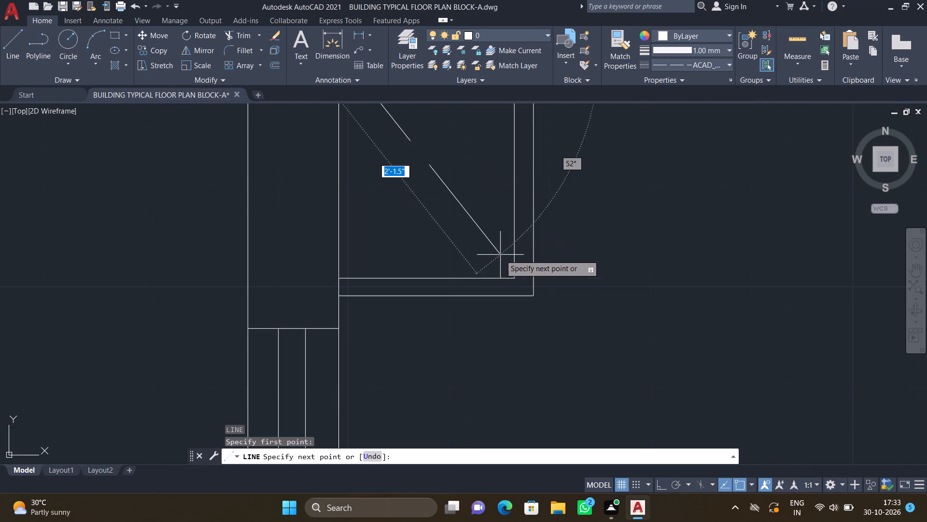
scroll(517, 276, "up", 3)
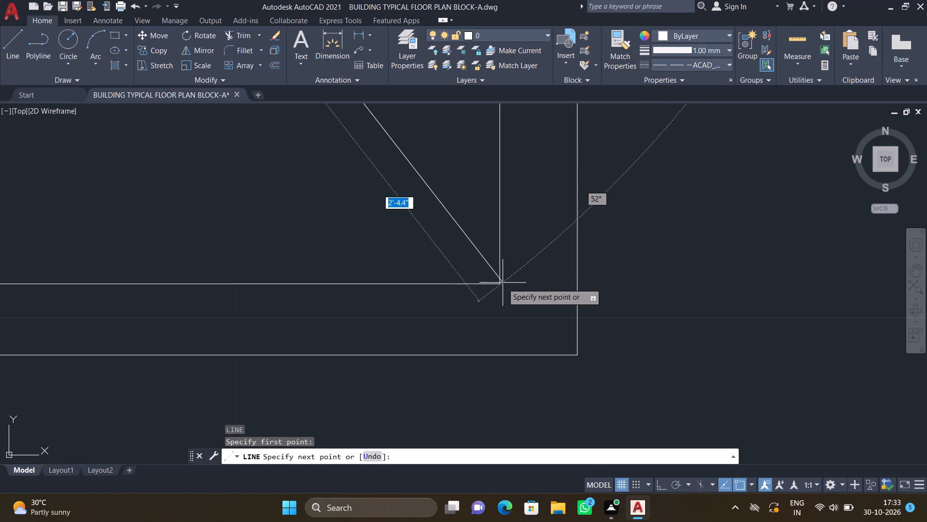
left_click(502, 283)
key("Return")
scroll(470, 249, "down", 3)
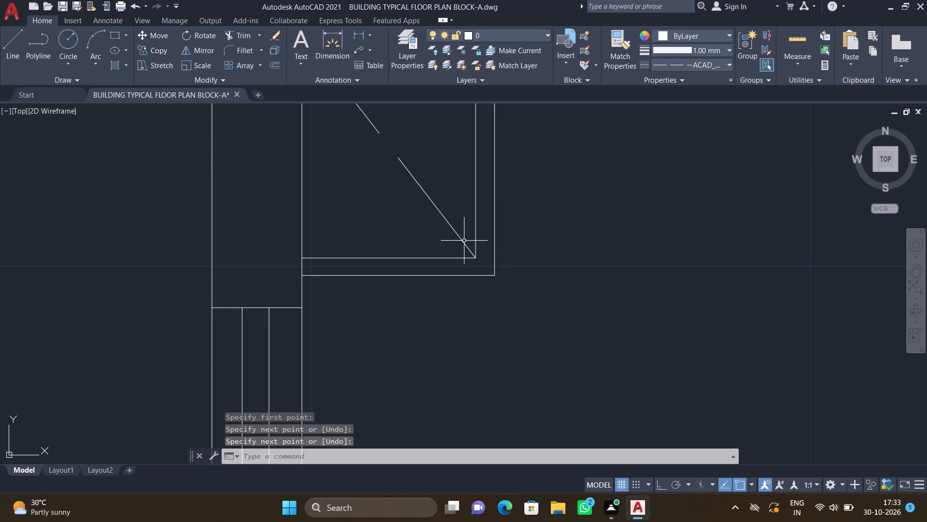
scroll(443, 167, "down", 3)
scroll(438, 136, "up", 2)
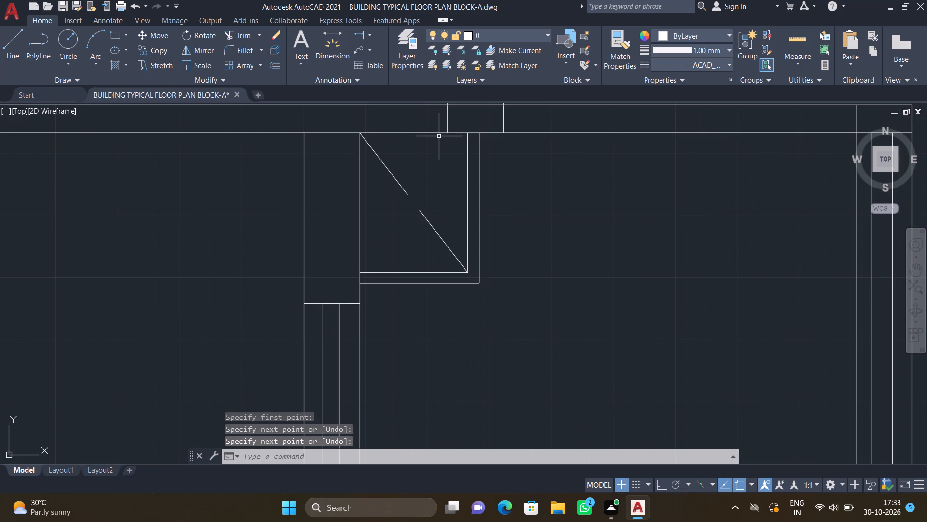
Draw a crossing dashed diagonal about 2'-4" long in the right balcony's small duct, from its upper-right to its lower-left inside corner.
key("l")
key("Return")
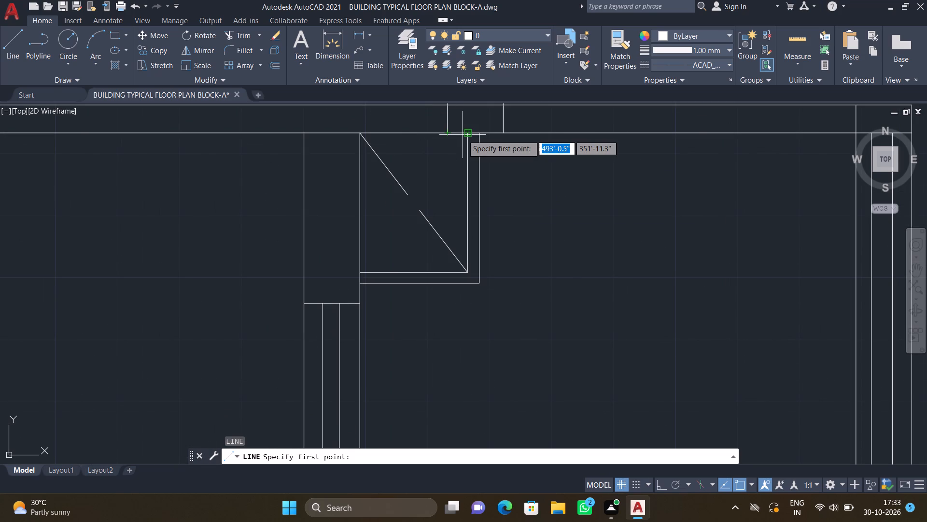
left_click(471, 134)
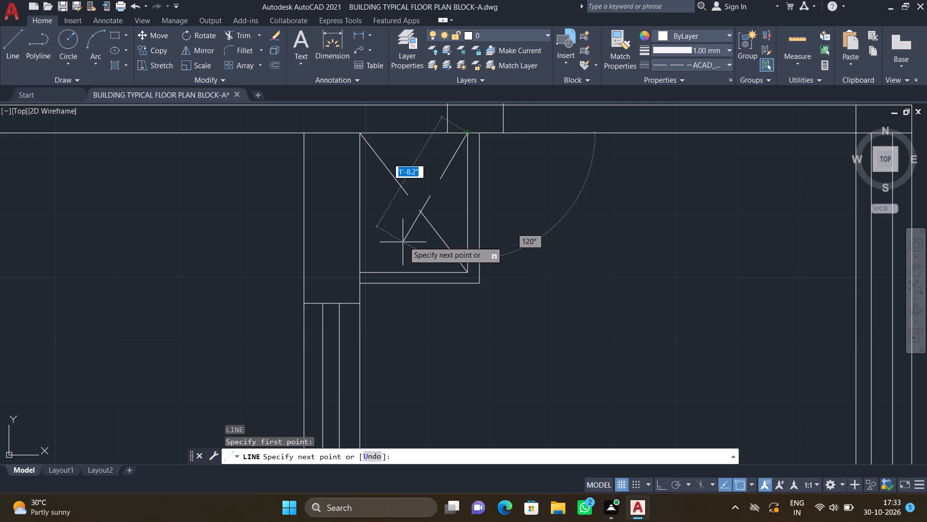
scroll(386, 259, "up", 2)
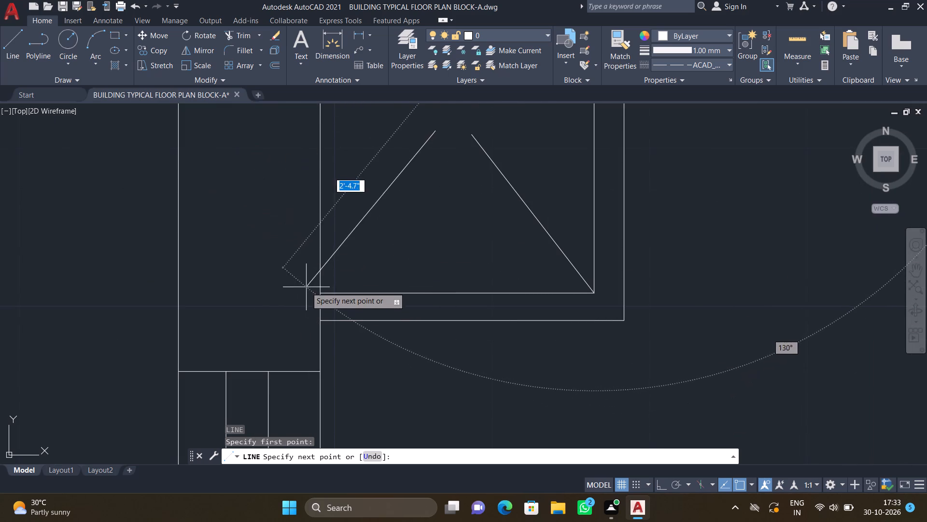
scroll(335, 305, "up", 2)
scroll(297, 279, "up", 2)
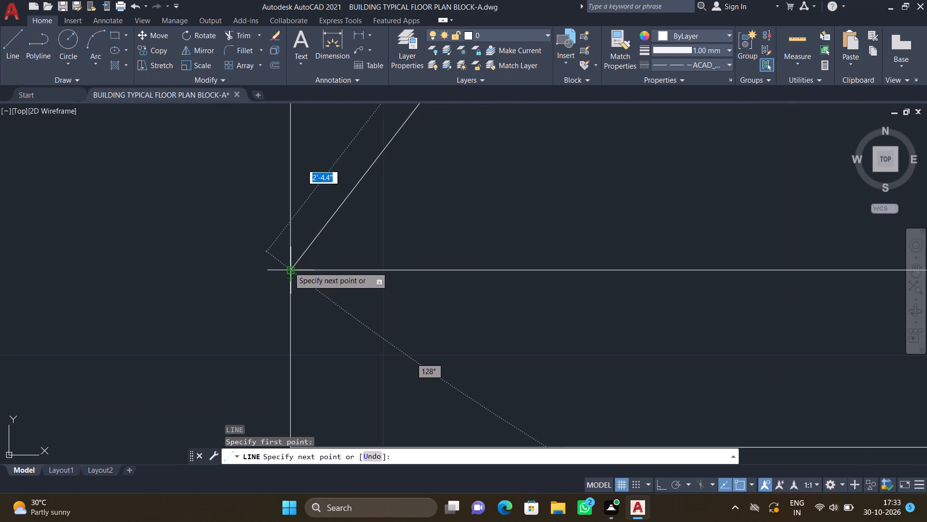
left_click(289, 265)
key("Return")
Set the current linetype to Continuous.
scroll(354, 240, "down", 3)
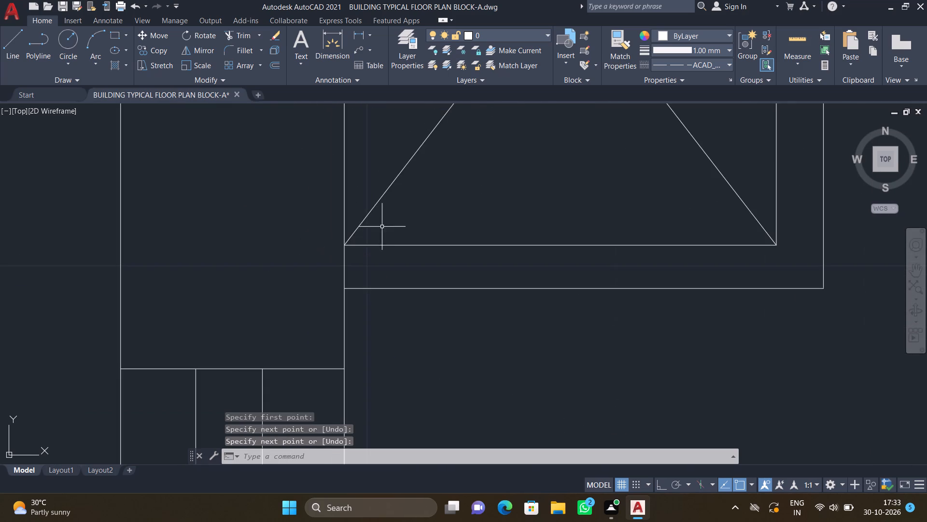
scroll(427, 206, "down", 5)
scroll(469, 211, "down", 3)
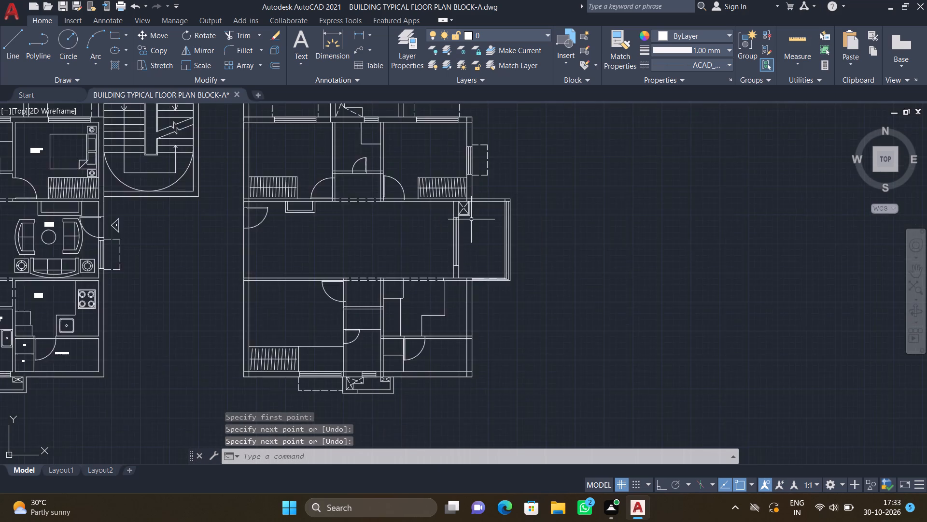
scroll(471, 219, "down", 1)
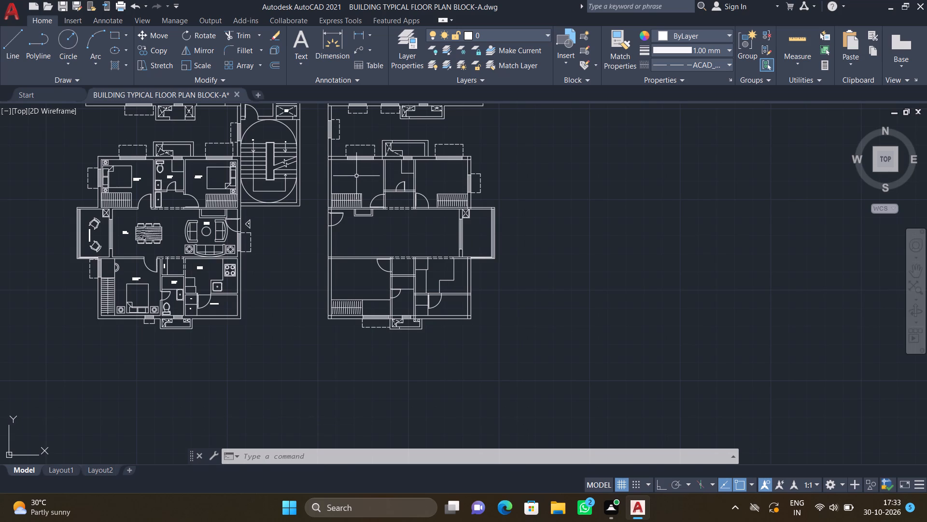
left_click(684, 62)
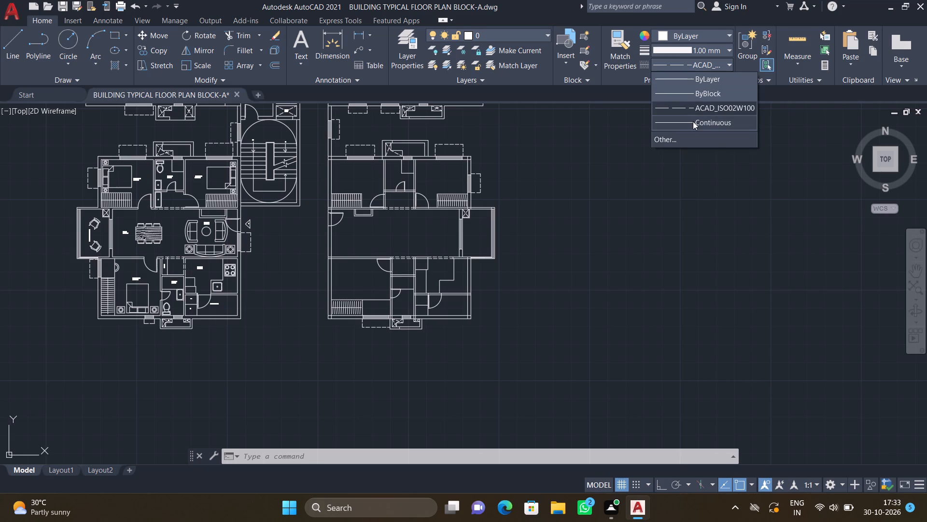
left_click(693, 121)
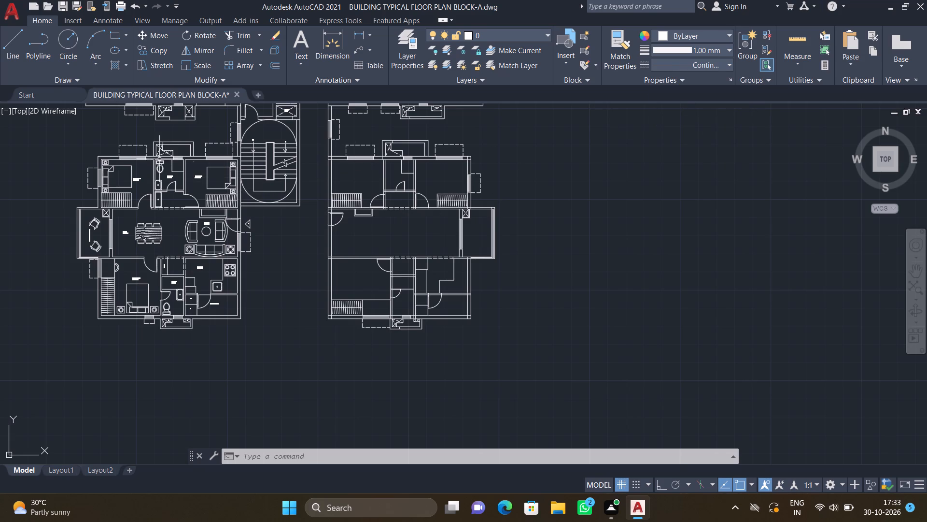
Copy the BEDROOM-1 bed about 52'-11" horizontally into the upper-left bedroom of the lower-right flat, above the wardrobe.
scroll(138, 182, "up", 3)
scroll(235, 191, "down", 2)
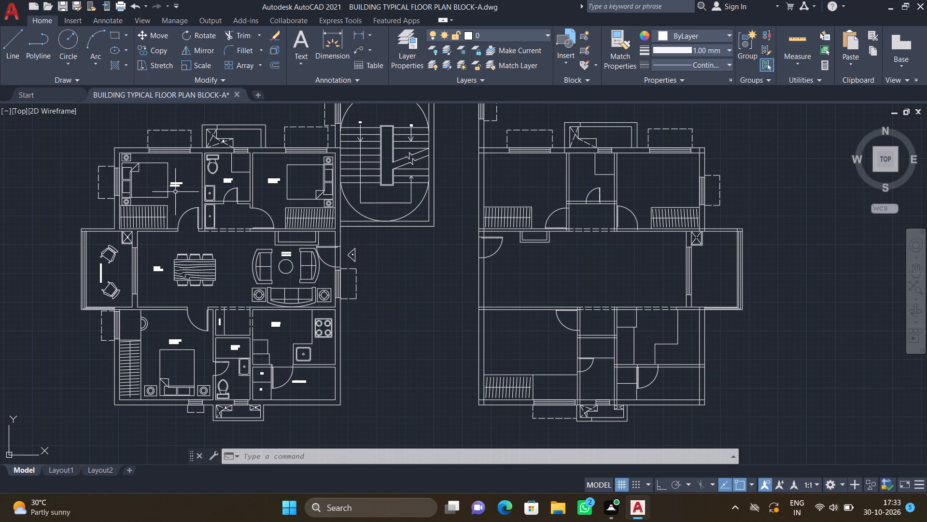
key("Return")
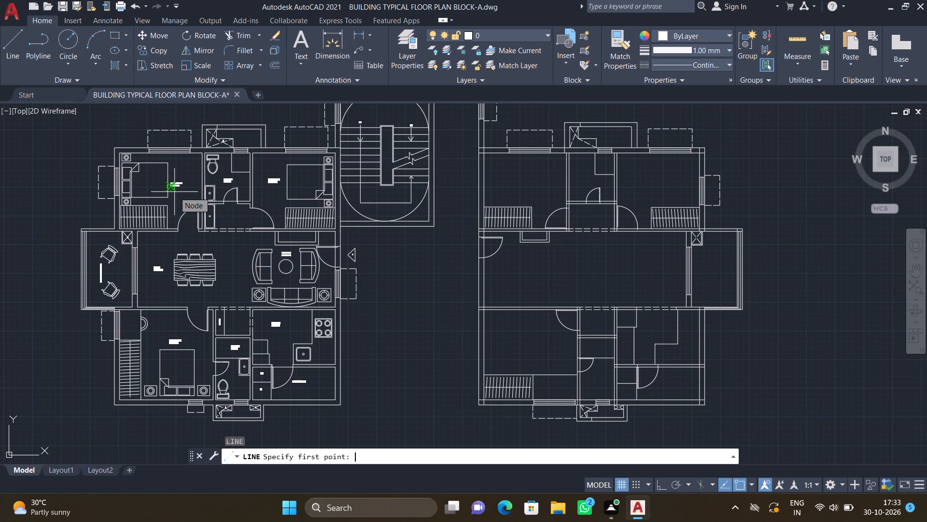
key("Escape")
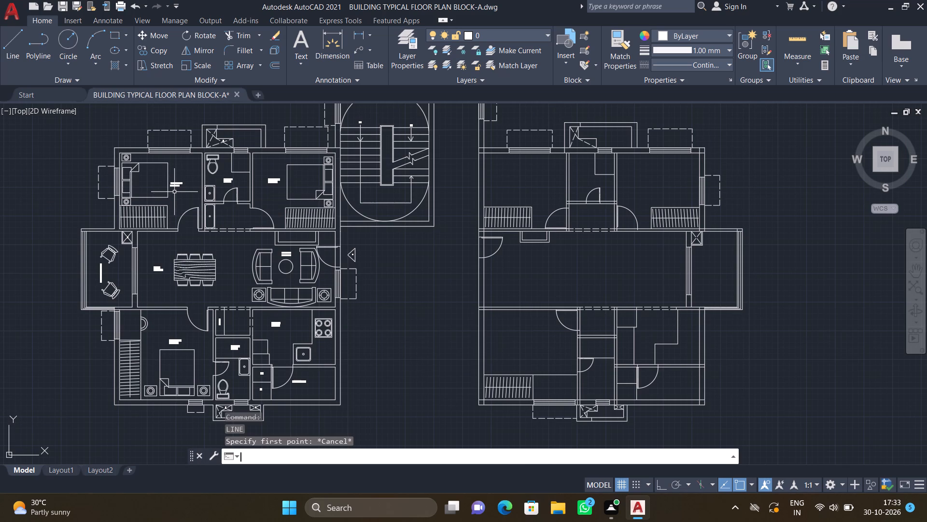
type("CO")
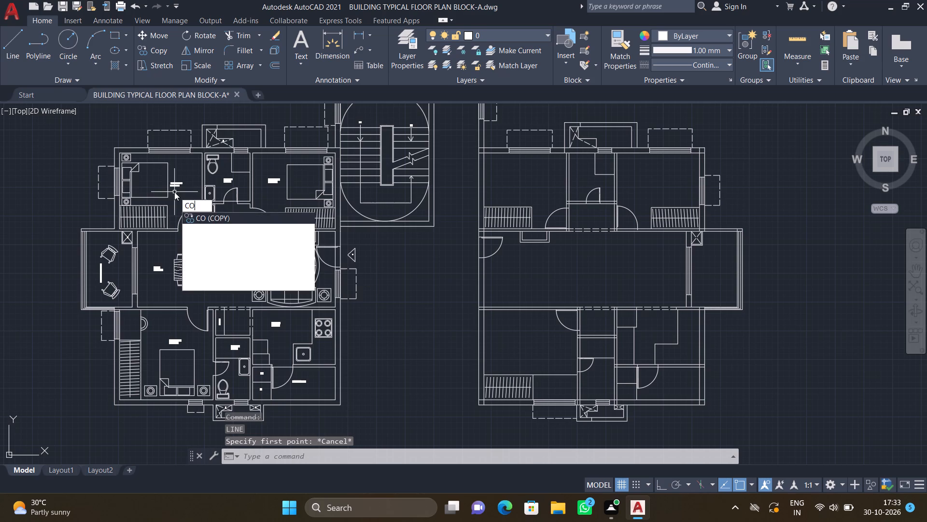
key("Return")
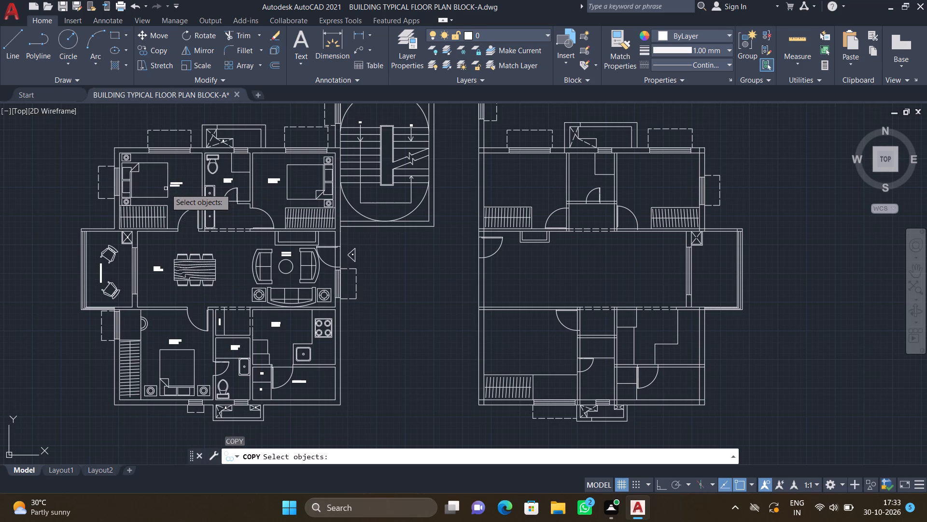
left_click(167, 191)
key("Return")
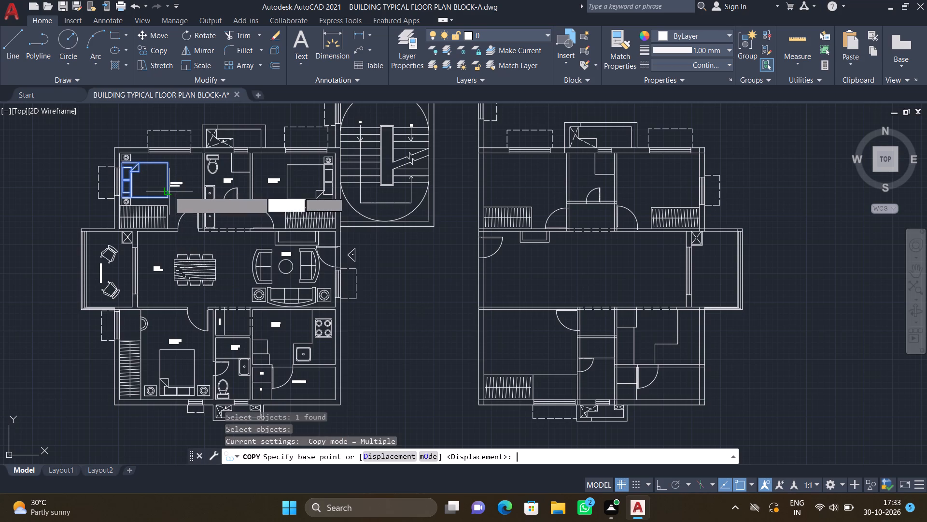
scroll(177, 179, "up", 2)
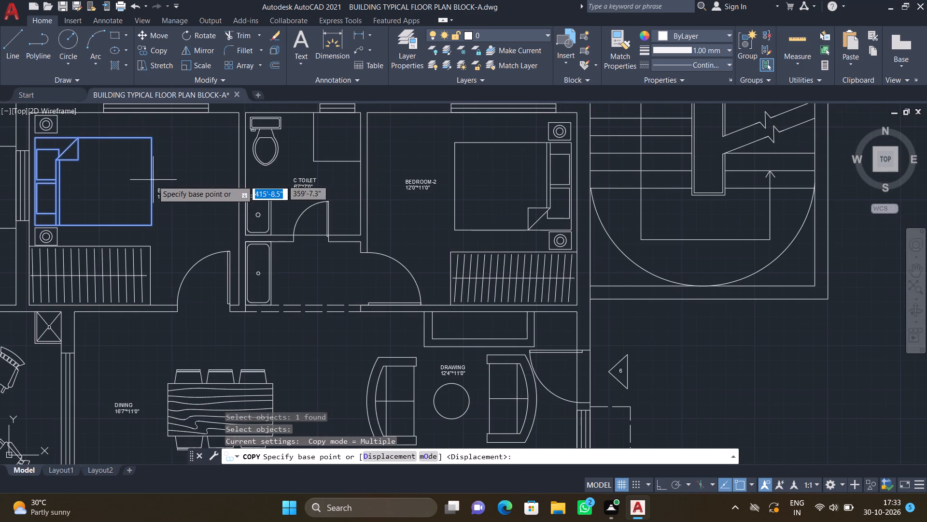
left_click(152, 185)
scroll(344, 212, "down", 2)
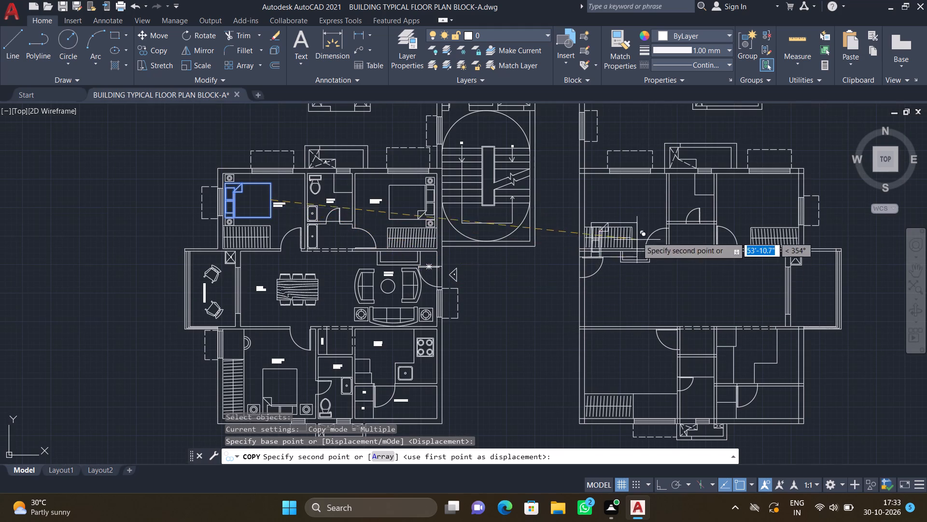
scroll(626, 194, "up", 3)
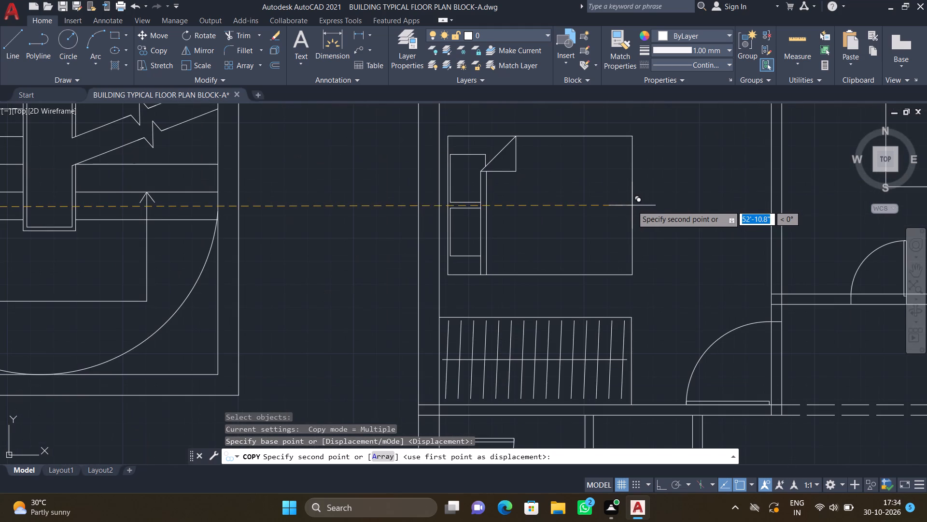
scroll(632, 205, "down", 1)
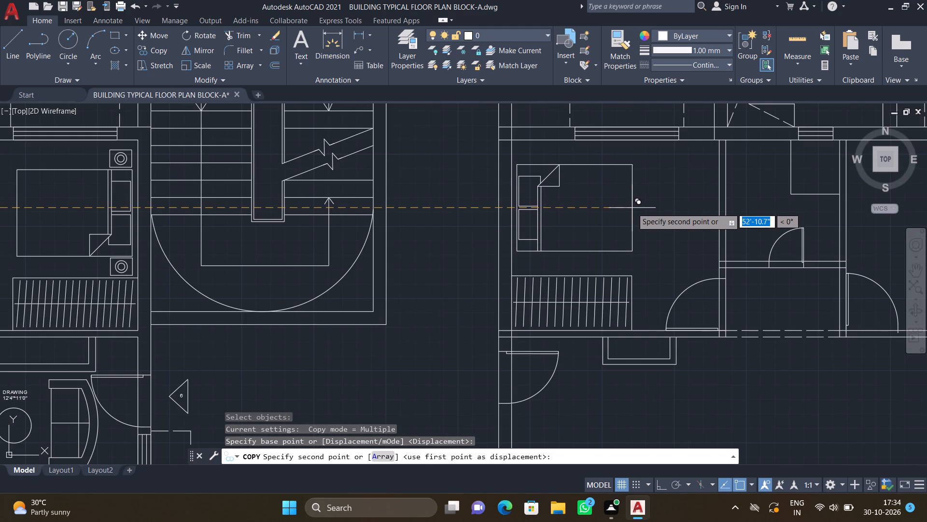
left_click(632, 210)
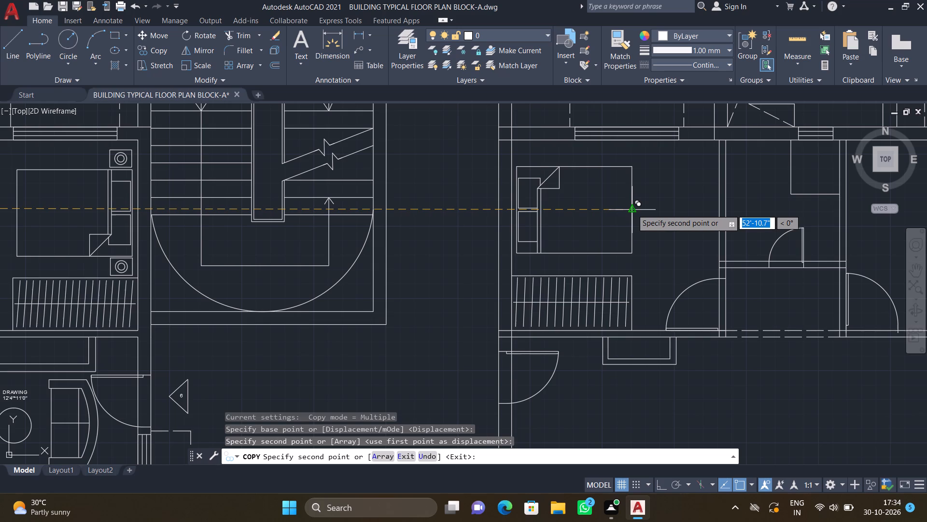
key("Return")
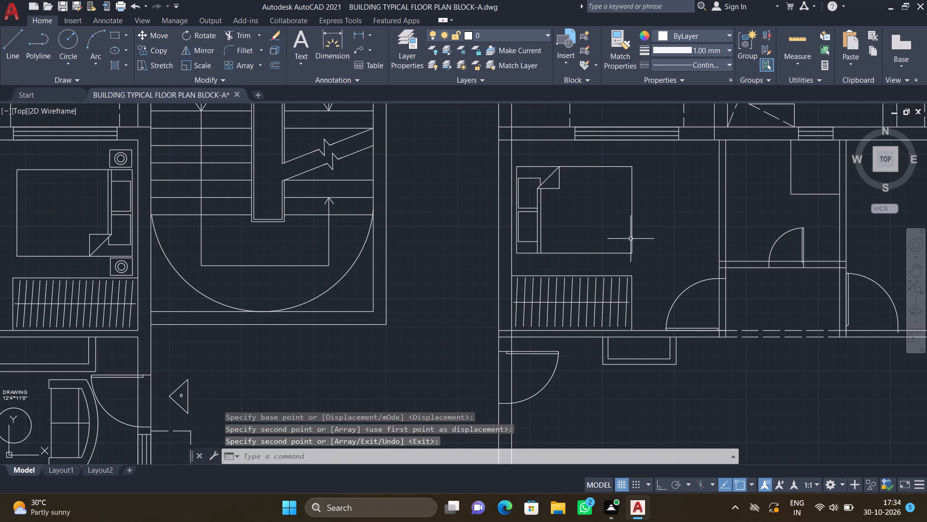
Copy BEDROOM-1's lower bedside table with its two lamp circles into the lower-right flat's upper-left bedroom, between the bed and wardrobe.
scroll(582, 216, "down", 2)
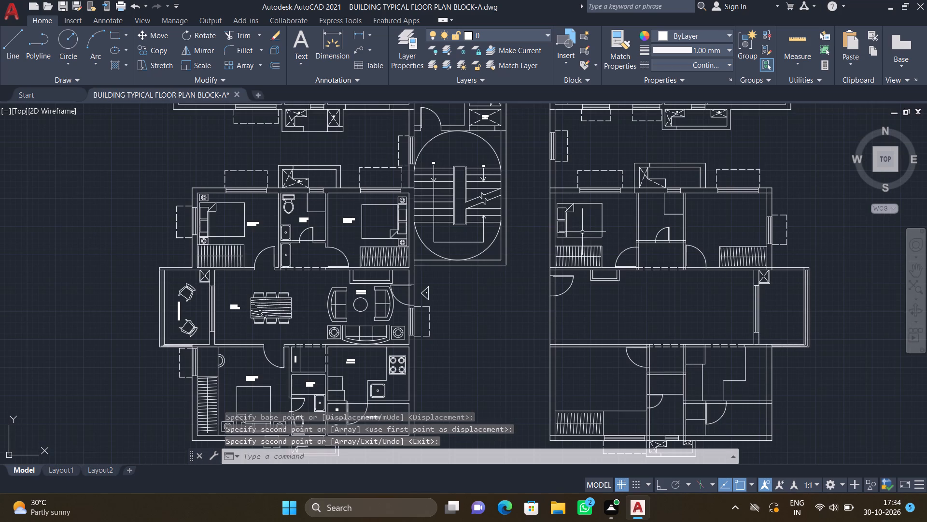
scroll(199, 244, "up", 3)
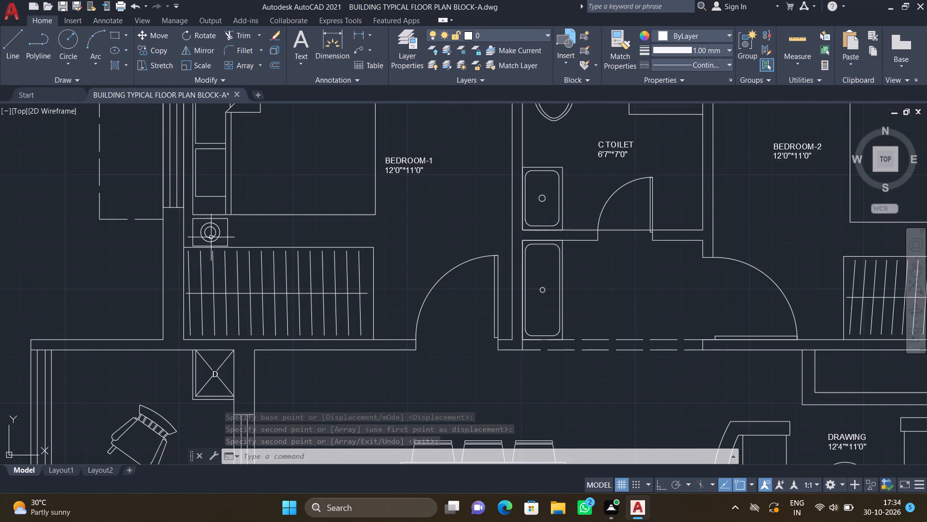
scroll(235, 242, "up", 2)
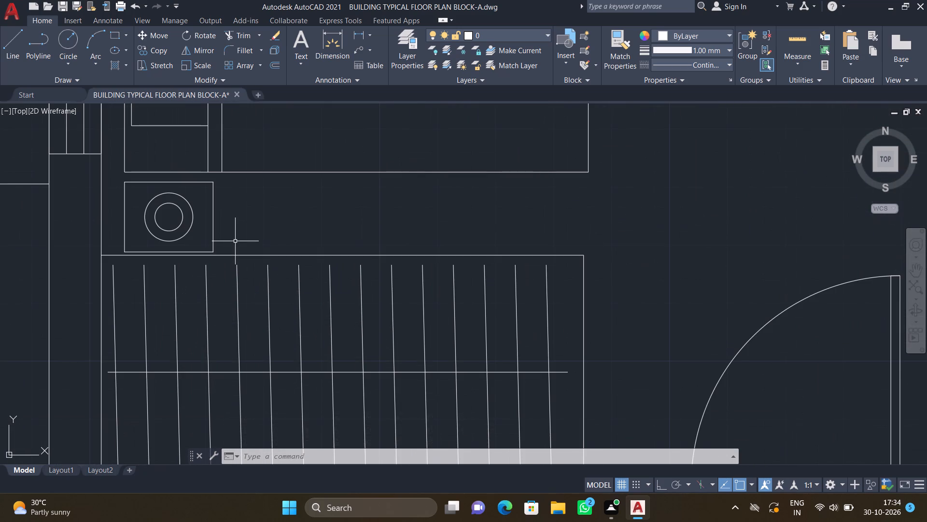
type("CO")
key("Return")
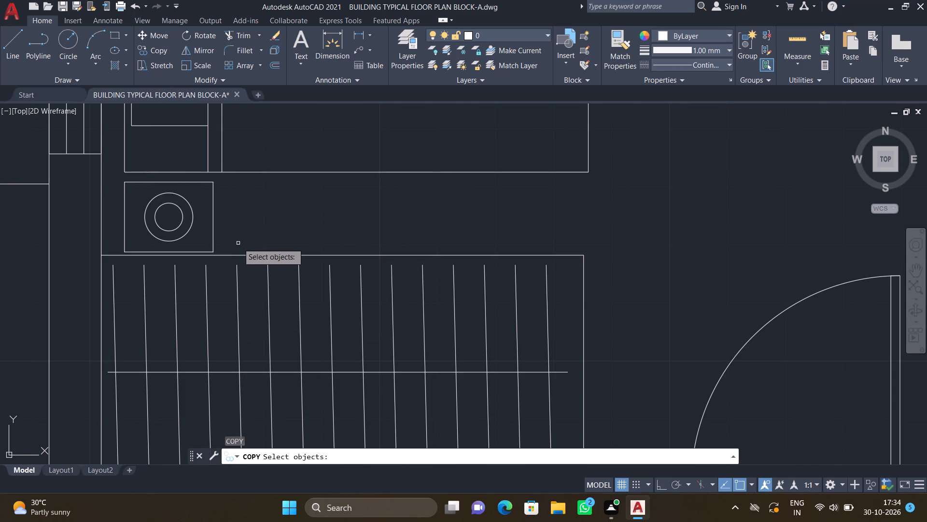
left_click(221, 233)
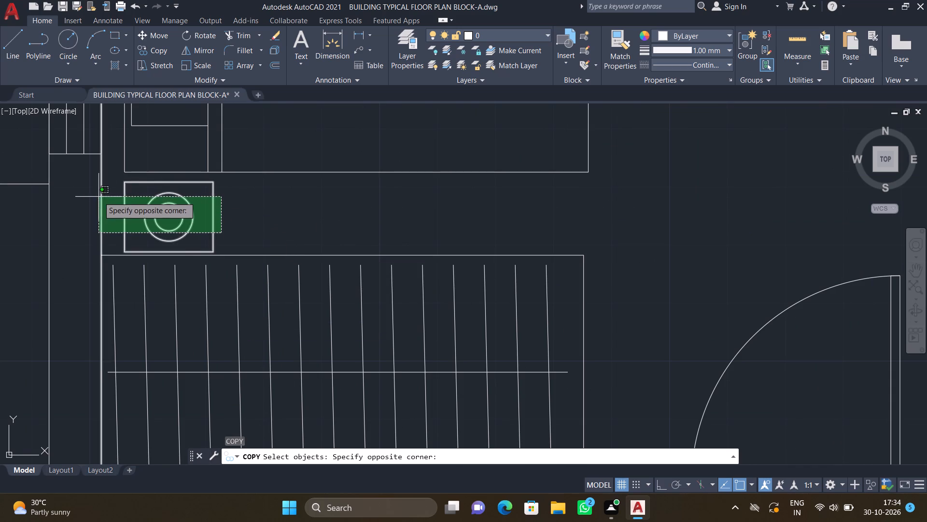
scroll(127, 190, "up", 1)
left_click(108, 180)
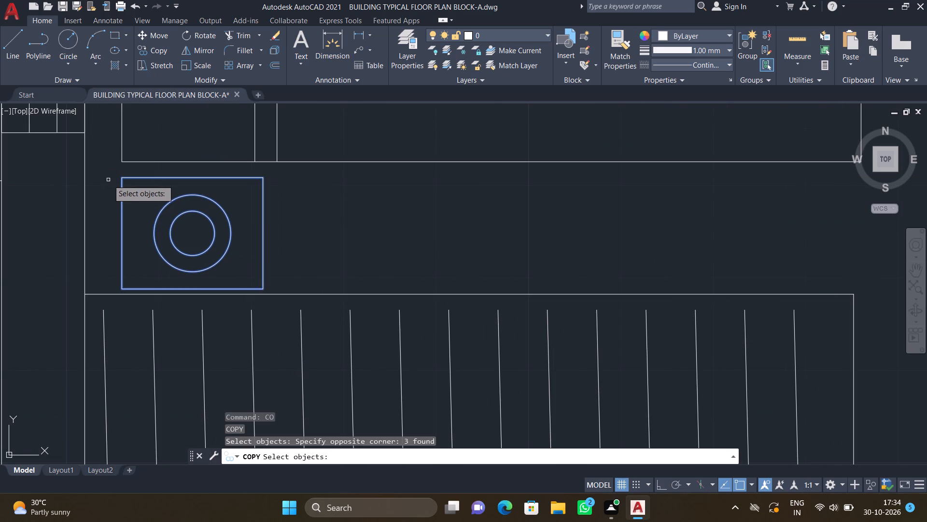
key("Return")
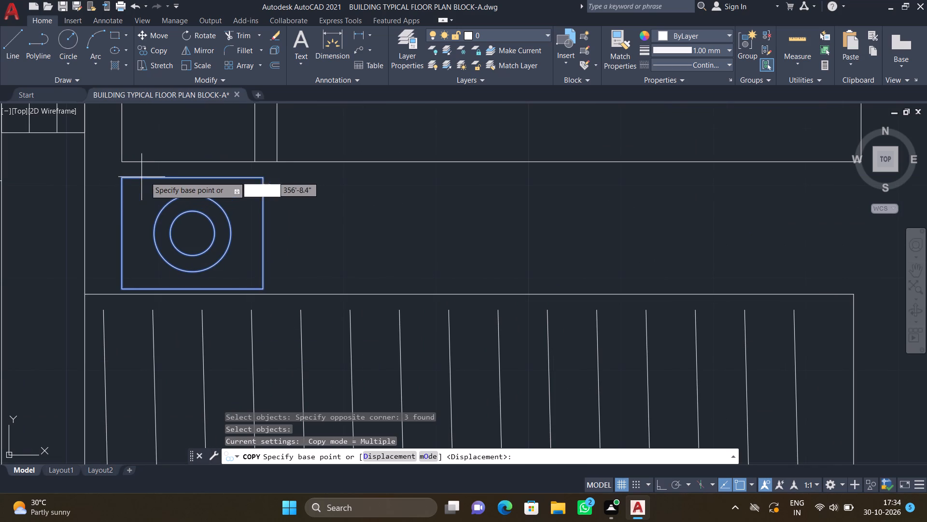
left_click(123, 178)
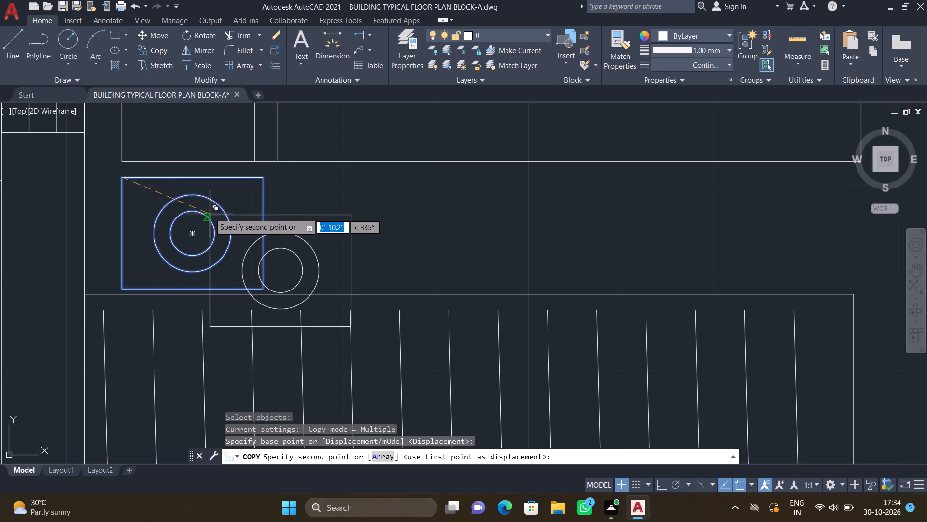
scroll(212, 210, "down", 2)
scroll(284, 232, "down", 4)
middle_click_drag(369, 276, 268, 242)
scroll(291, 240, "down", 2)
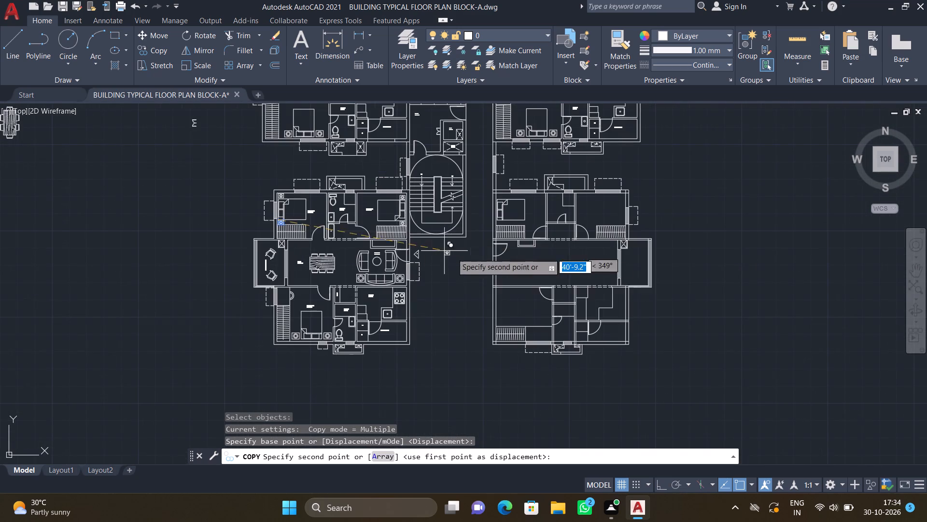
scroll(517, 212, "up", 3)
scroll(441, 236, "up", 2)
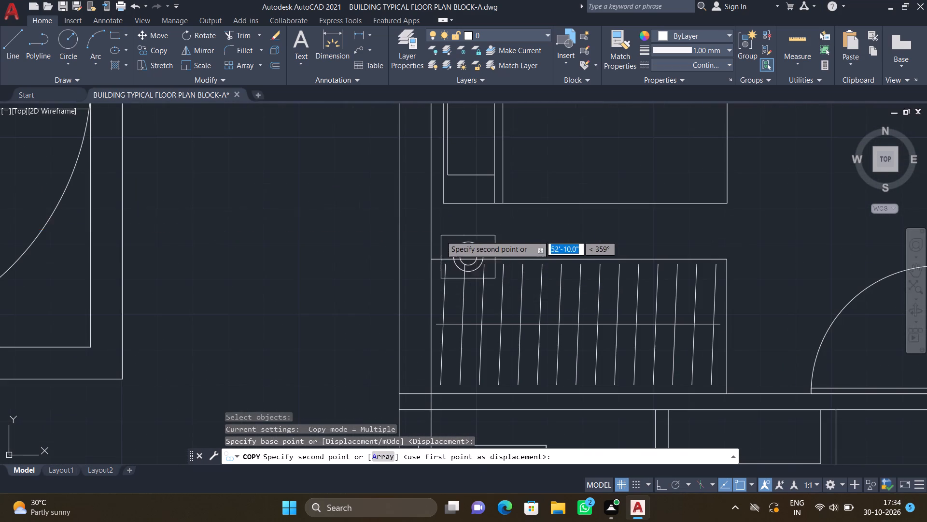
scroll(429, 211, "up", 3)
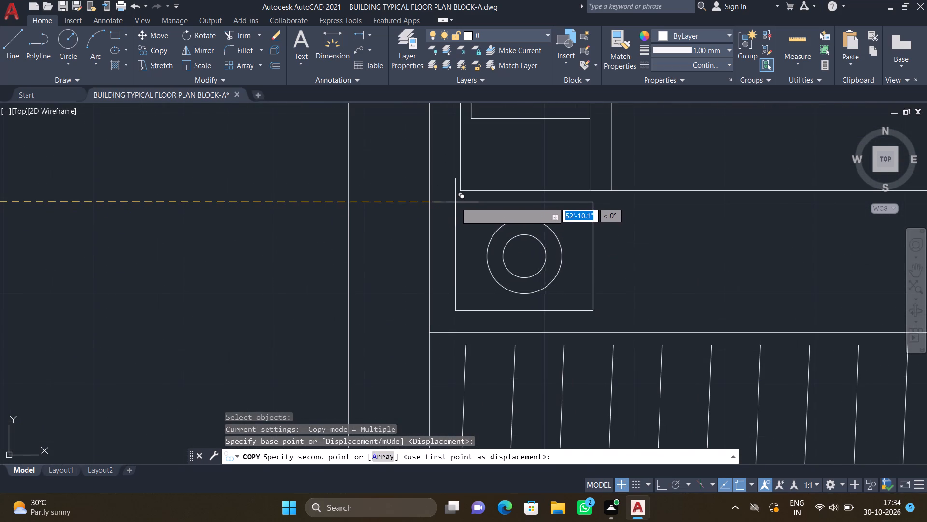
scroll(455, 202, "up", 1)
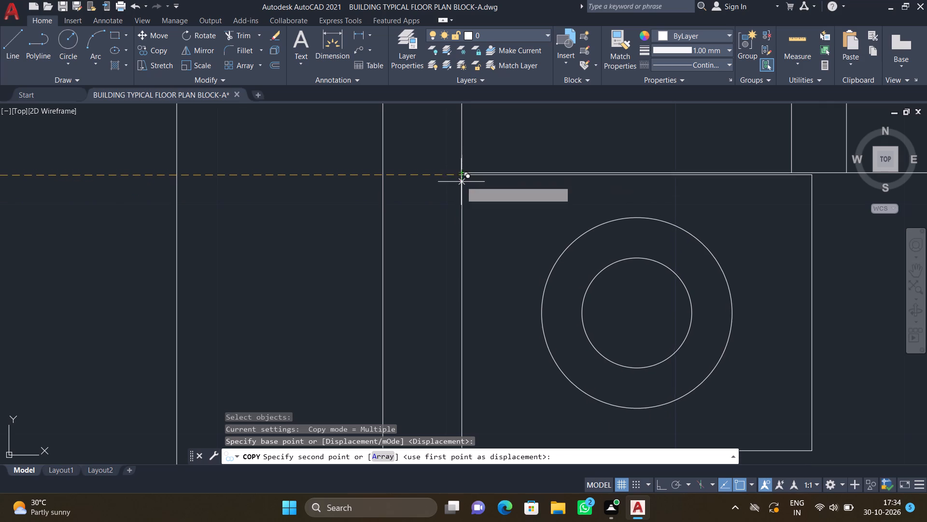
scroll(463, 196, "down", 2)
scroll(459, 202, "up", 1)
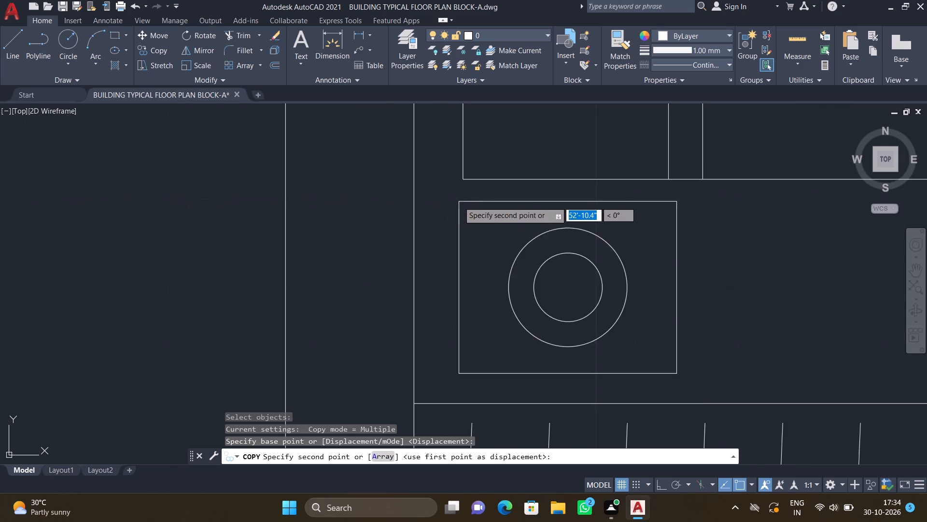
scroll(459, 202, "up", 1)
left_click(464, 197)
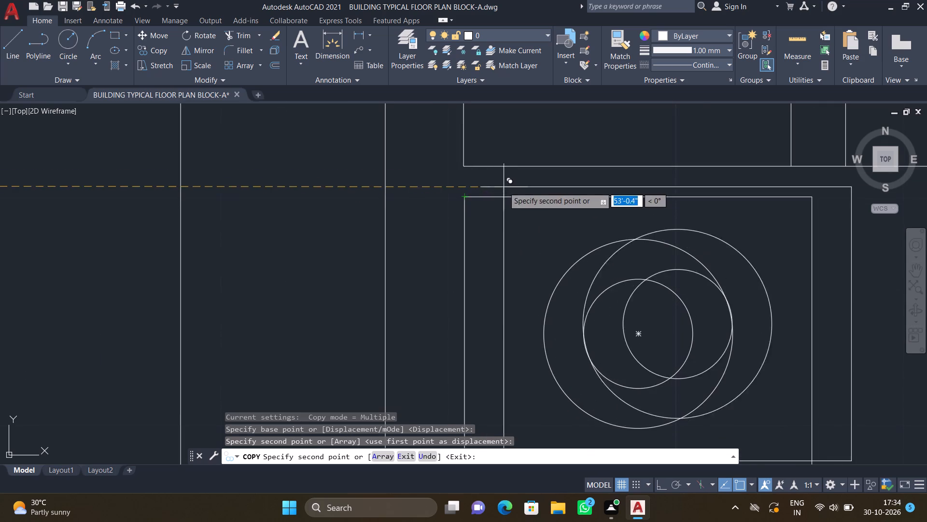
Place another copy of the bedside table and lamp above the bed in the lower-right flat's upper-left bedroom, about 53'-3" from the original.
scroll(543, 181, "down", 4)
scroll(571, 126, "down", 2)
middle_click_drag(528, 327, 526, 338)
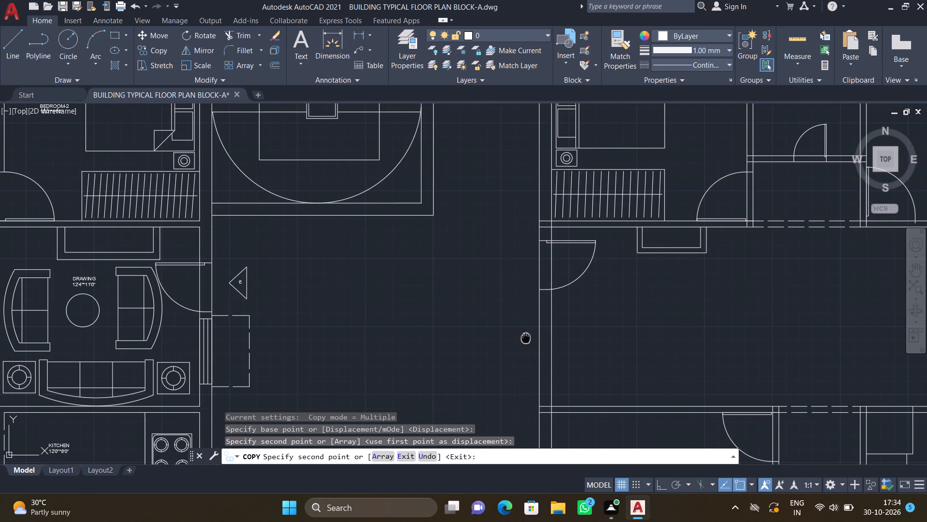
middle_click_drag(526, 338, 526, 339)
scroll(530, 251, "down", 1)
scroll(540, 133, "up", 3)
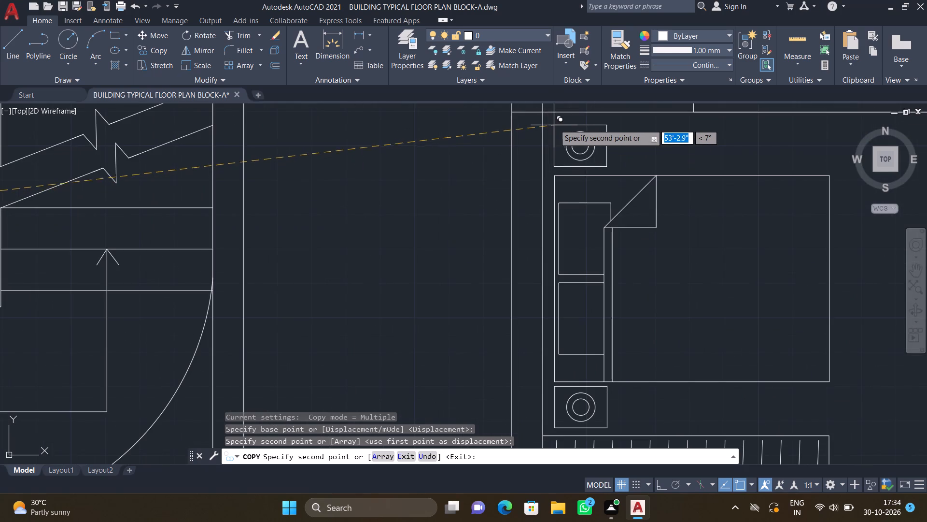
scroll(554, 124, "up", 1)
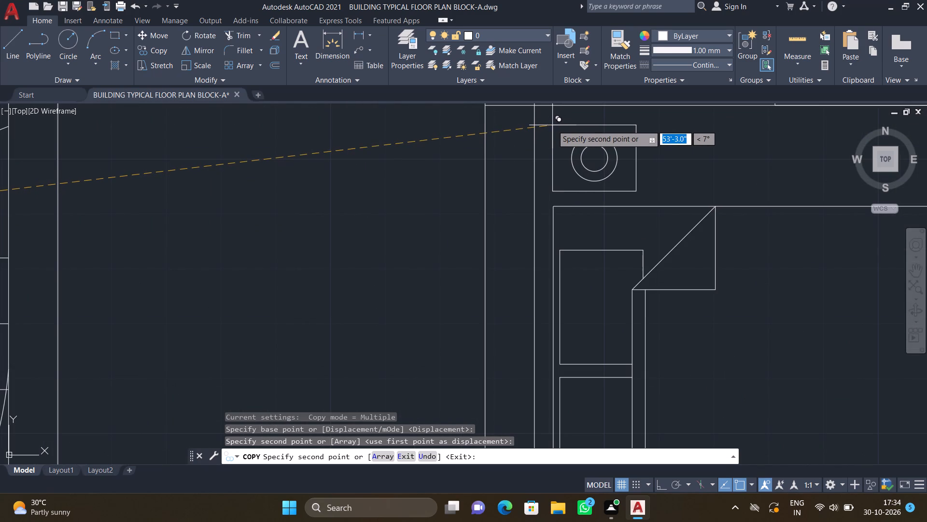
left_click(553, 125)
key("Return")
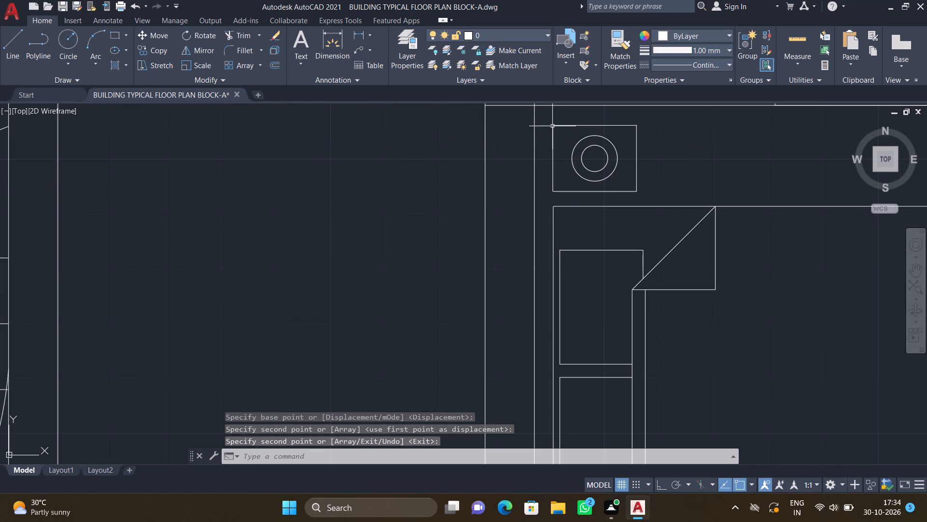
Copy the BEDROOM-2 bed about 52'-10" horizontally into the upper-right bedroom of the lower-right flat, above the wardrobe.
scroll(556, 131, "down", 3)
scroll(475, 207, "down", 2)
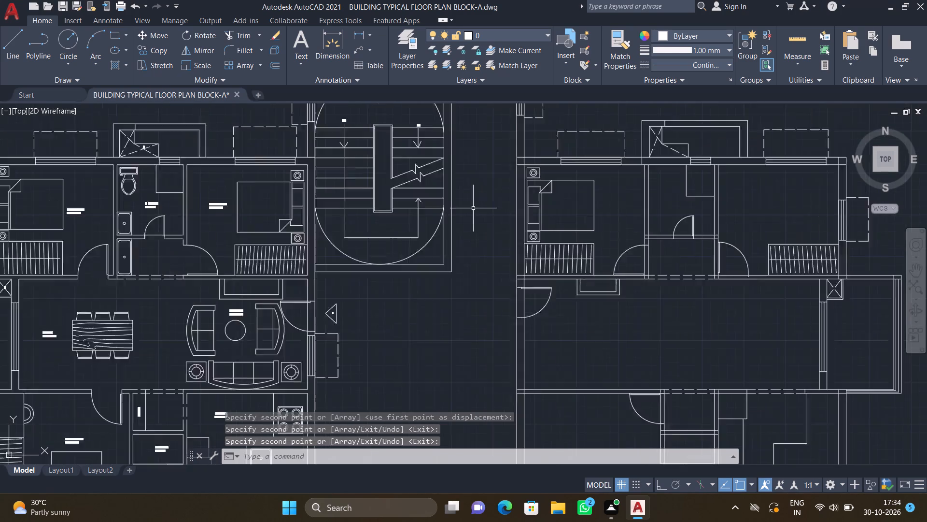
scroll(238, 223, "down", 1)
scroll(311, 217, "up", 1)
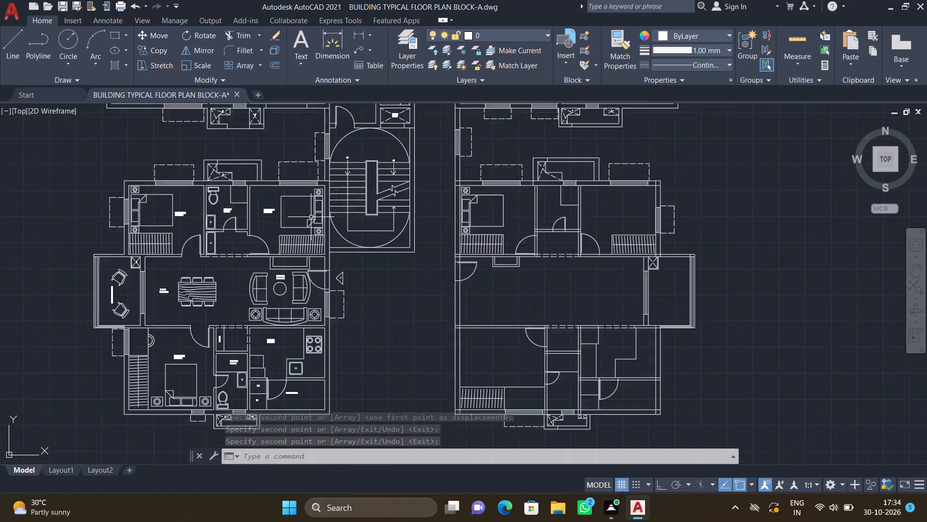
scroll(311, 217, "up", 3)
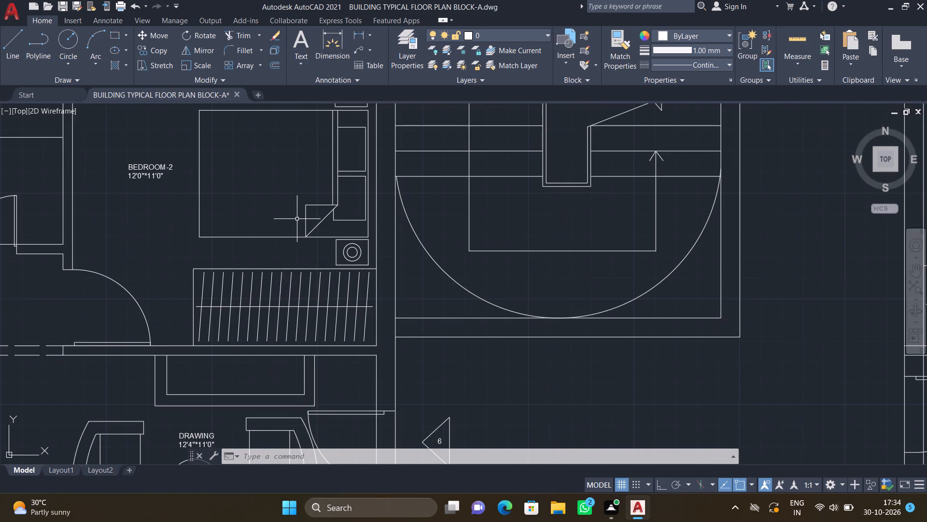
type("CO")
key("Return")
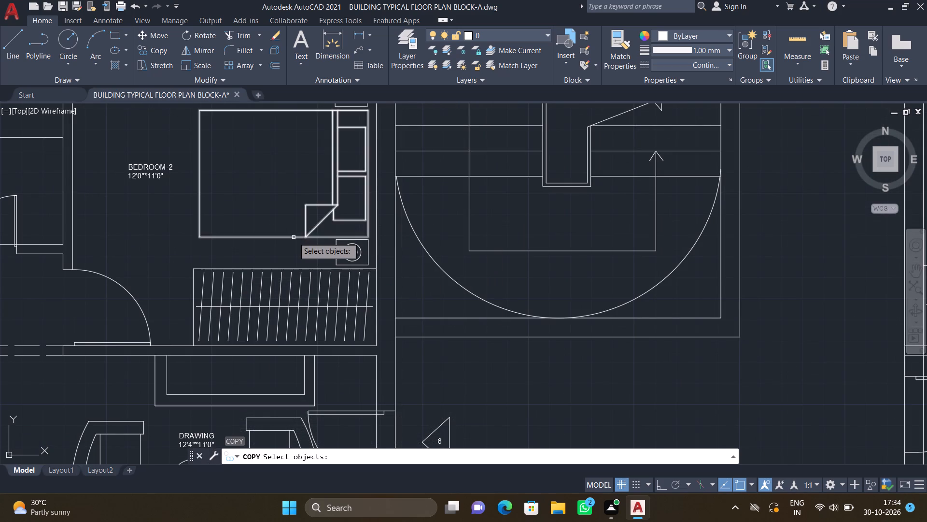
left_click(294, 237)
key("Return")
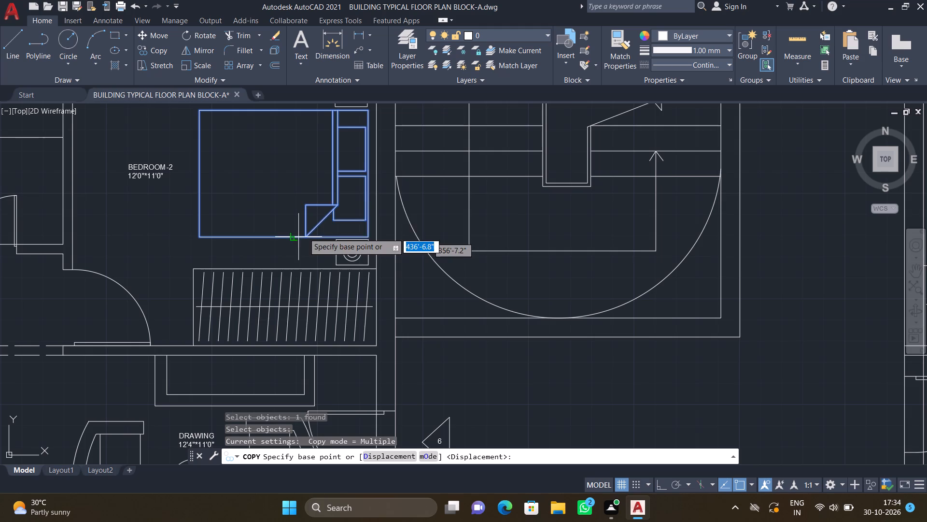
left_click(365, 173)
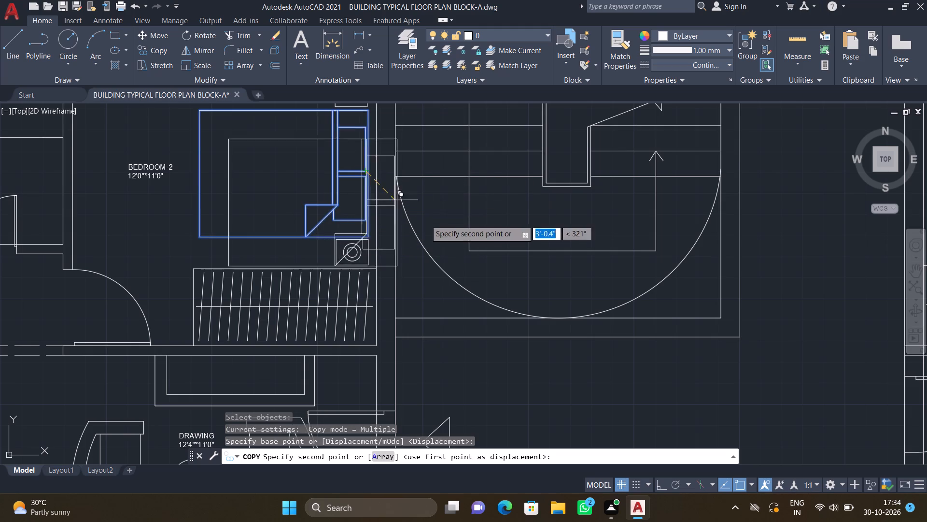
scroll(431, 215, "down", 3)
scroll(478, 223, "down", 3)
scroll(553, 213, "up", 3)
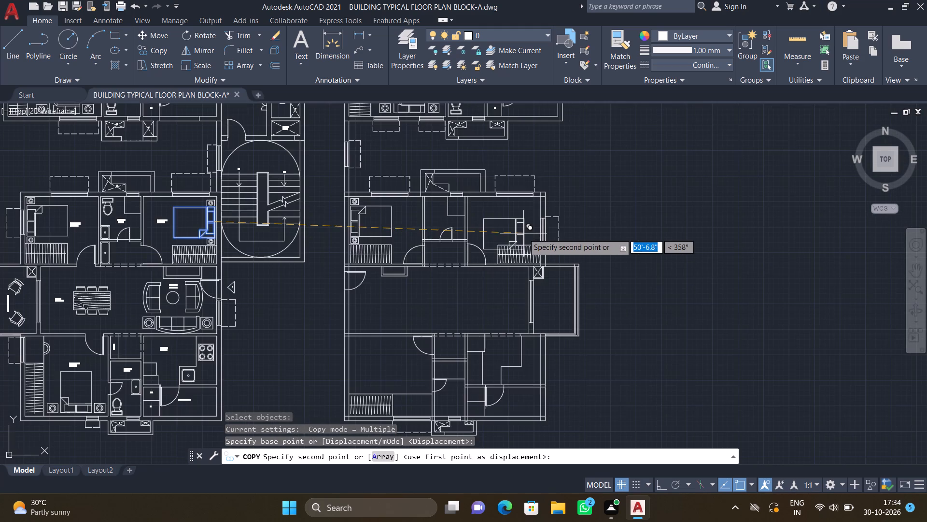
scroll(531, 224, "up", 2)
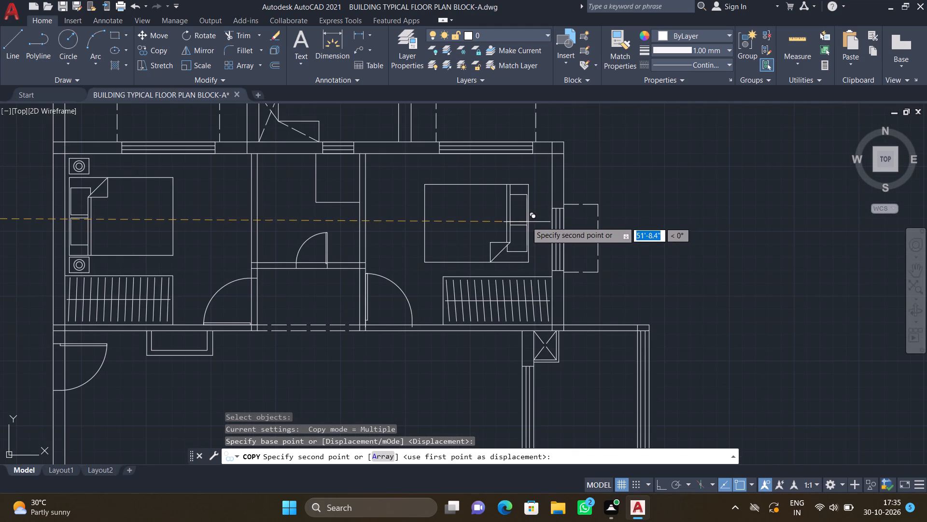
scroll(540, 218, "up", 1)
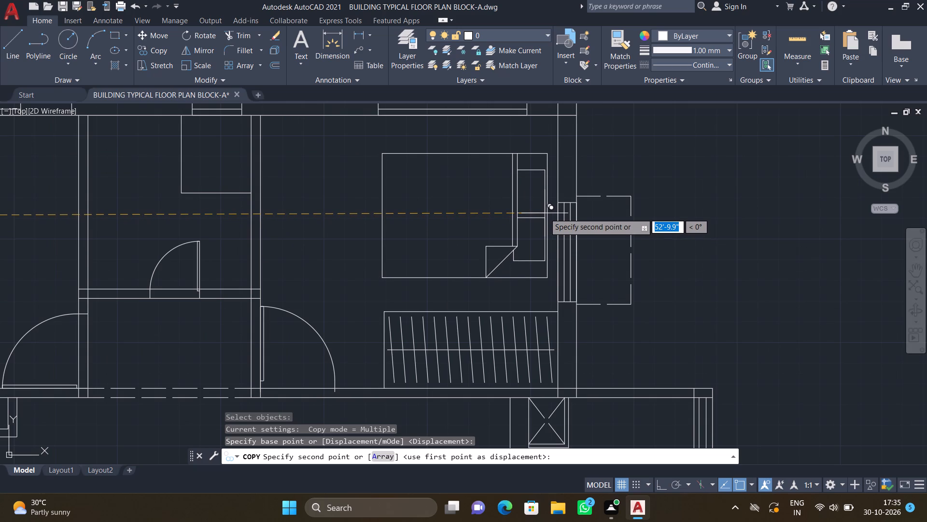
left_click(545, 213)
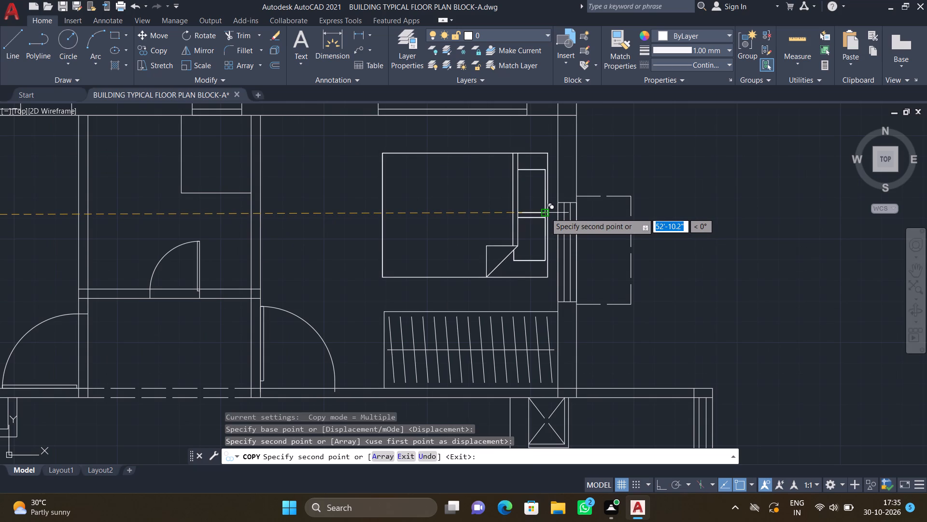
key("Return")
Copy the lower-right flat's upper-left bedroom bed about 23'-6" straight down into its lower-left bedroom, against the left wall above the wardrobe.
scroll(546, 212, "down", 4)
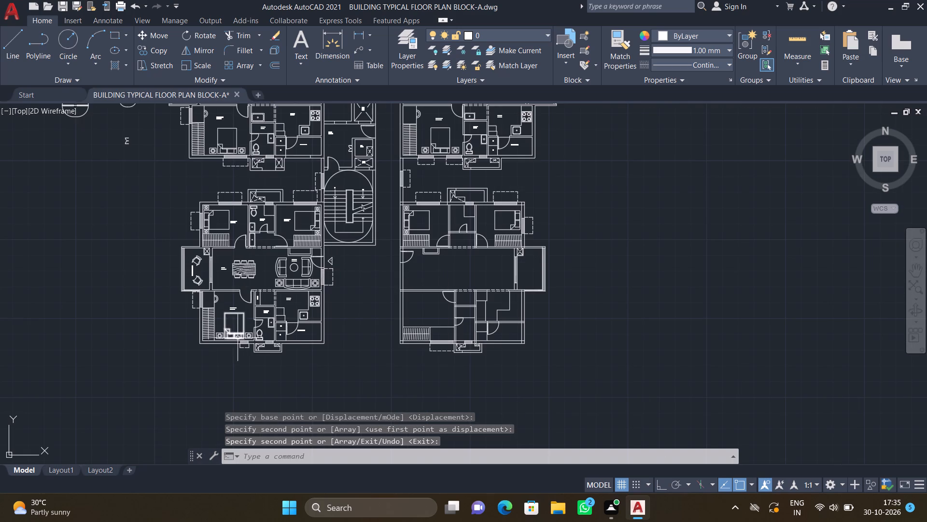
scroll(442, 228, "up", 2)
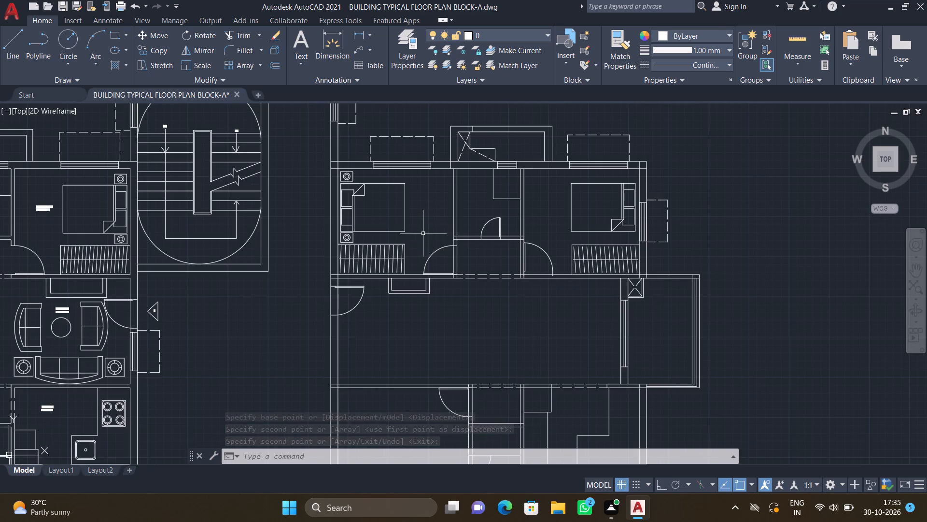
scroll(419, 232, "up", 1)
type("CO")
key("Return")
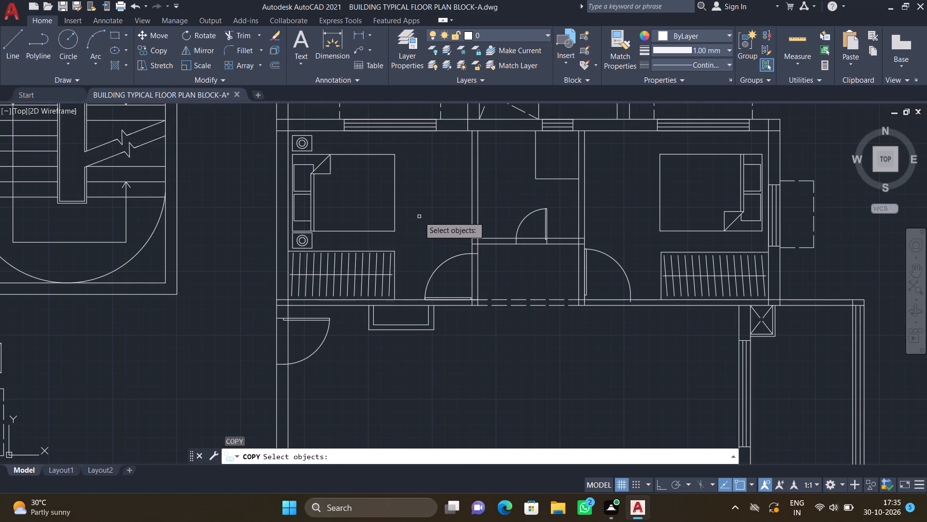
left_click(394, 187)
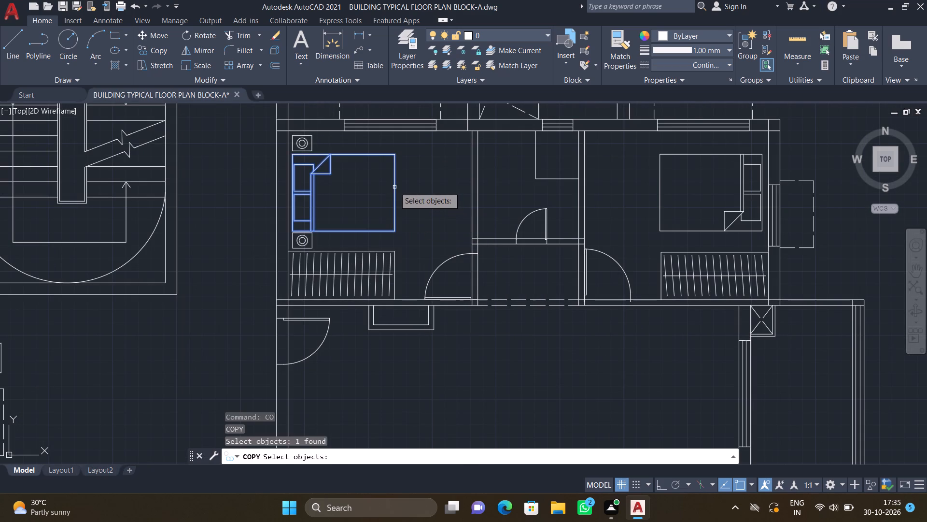
key("Return")
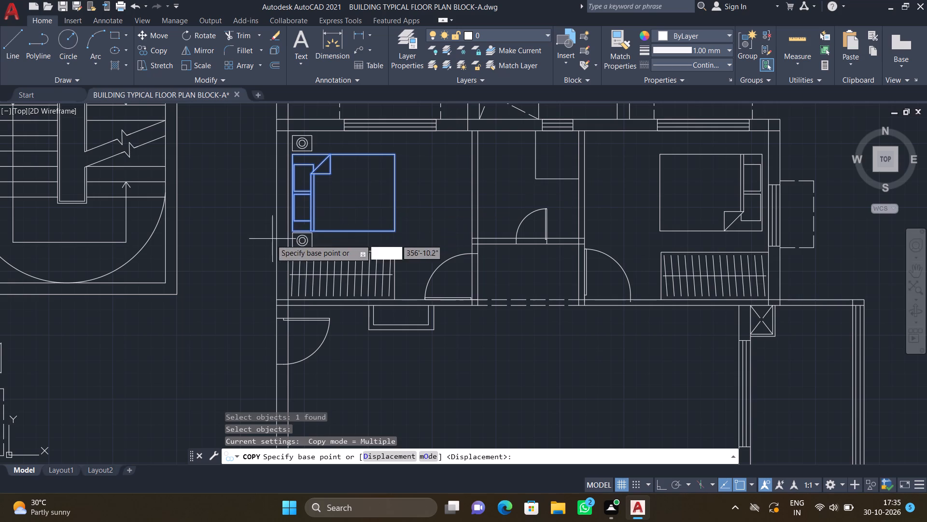
scroll(289, 171, "up", 1)
scroll(297, 212, "up", 2)
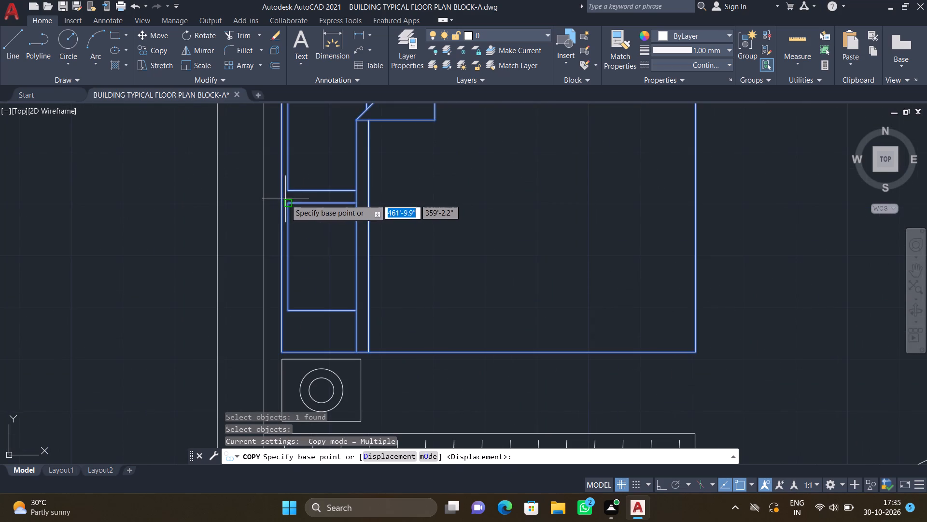
left_click(284, 197)
scroll(319, 221, "down", 6)
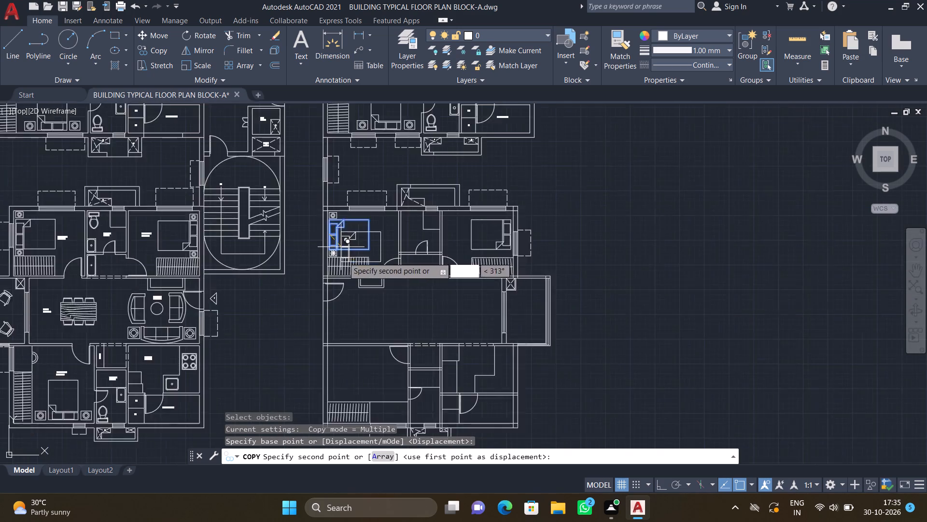
scroll(351, 345, "up", 1)
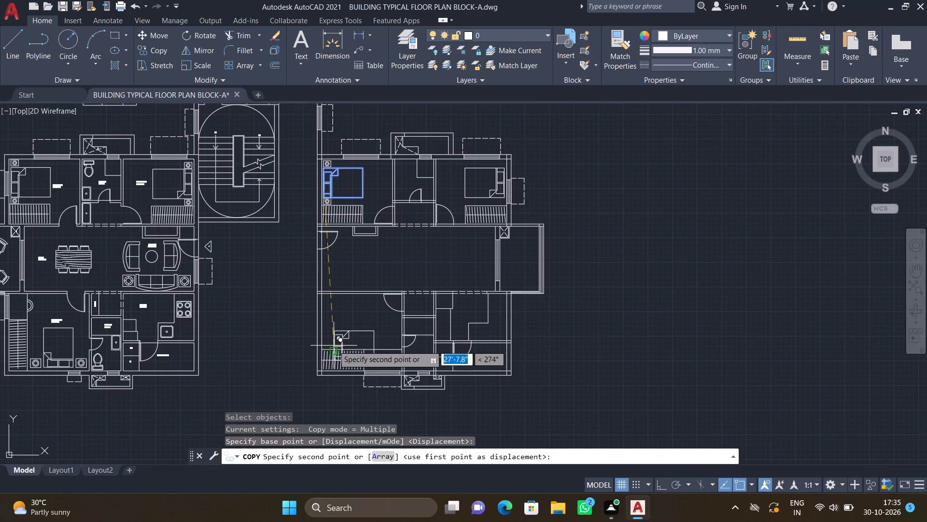
scroll(334, 338, "up", 2)
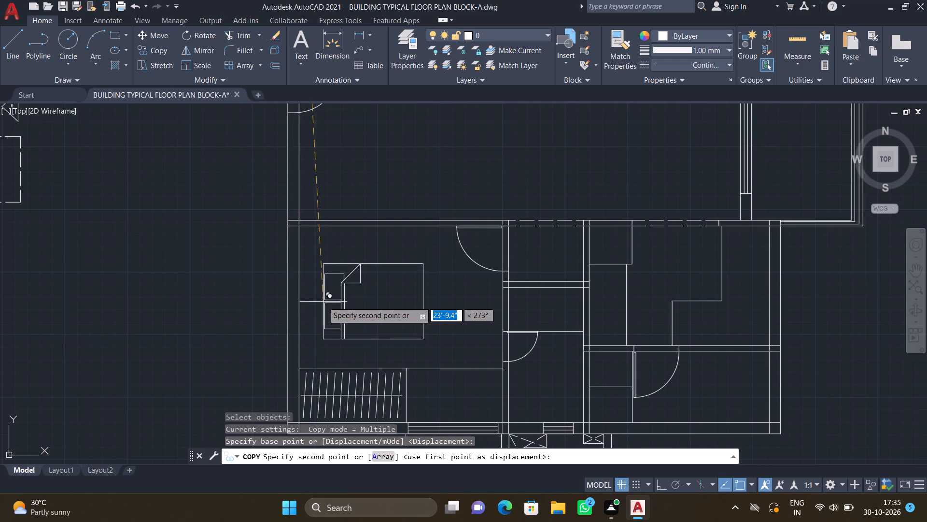
scroll(310, 306, "up", 1)
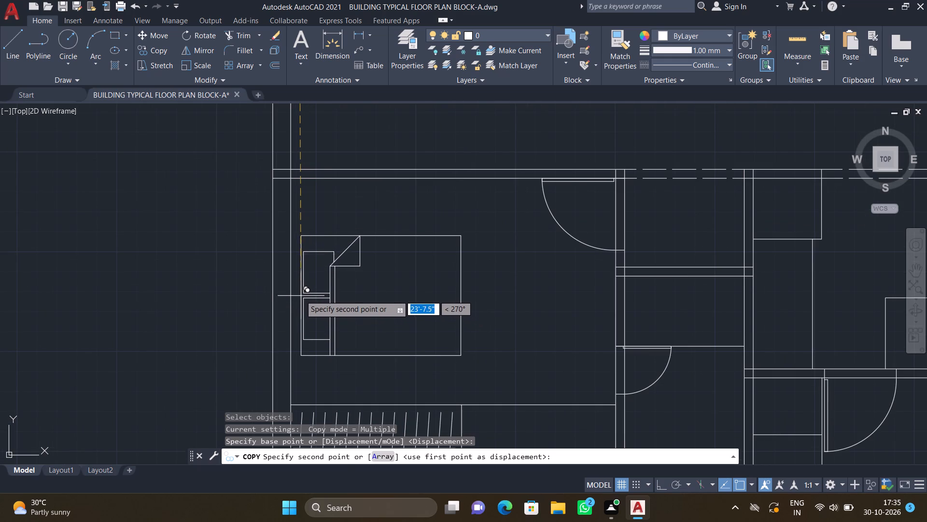
left_click(299, 292)
key("Return")
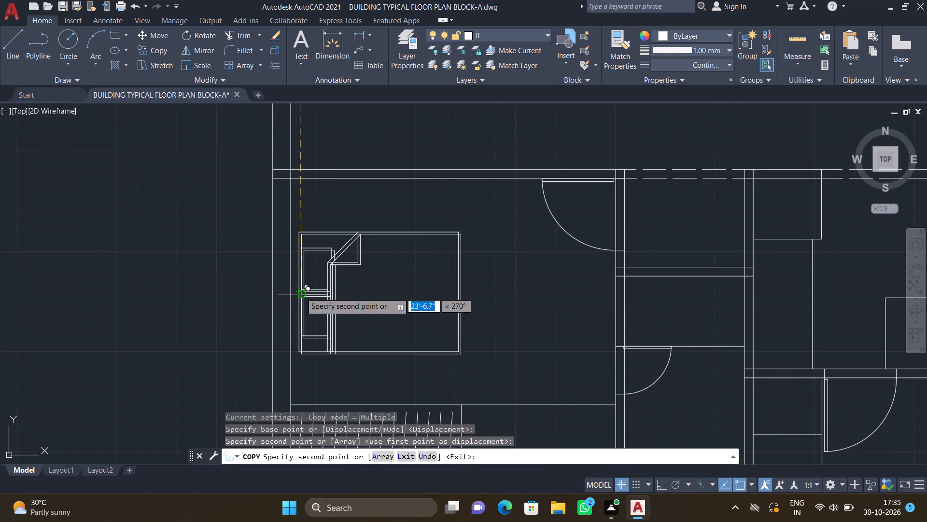
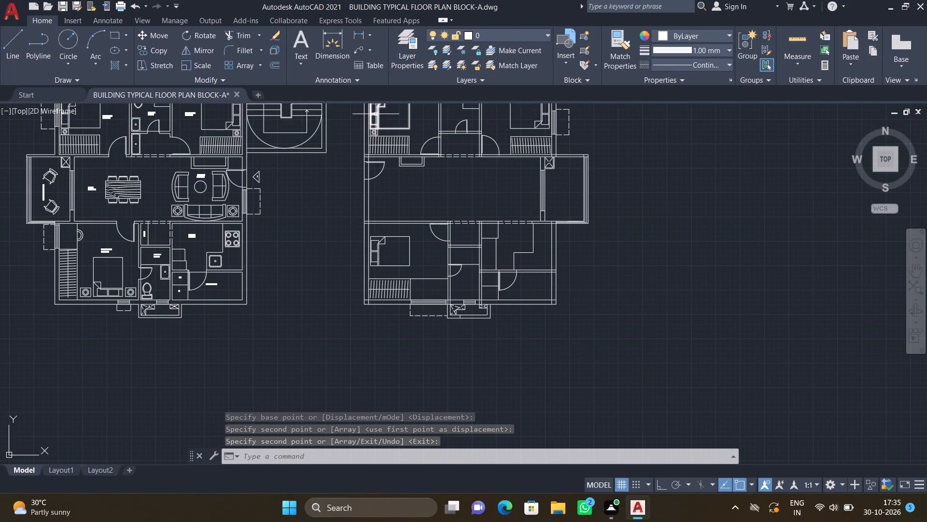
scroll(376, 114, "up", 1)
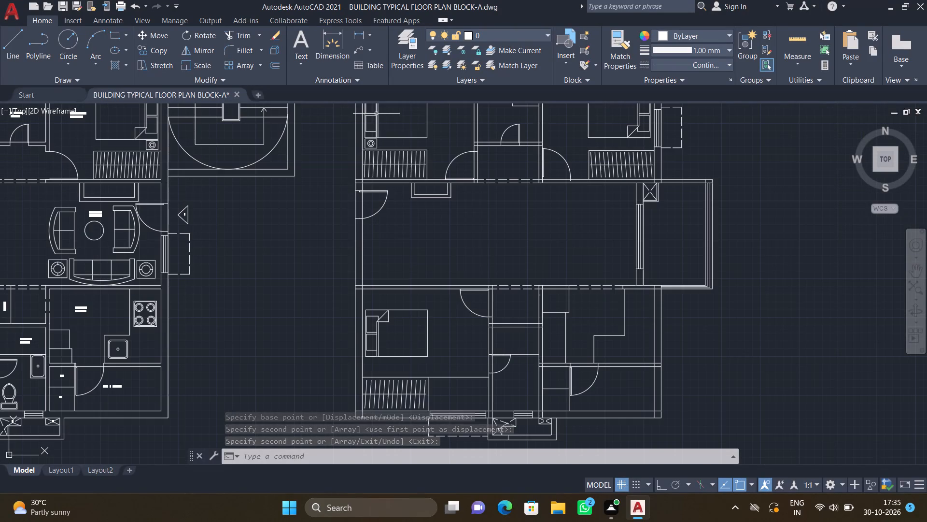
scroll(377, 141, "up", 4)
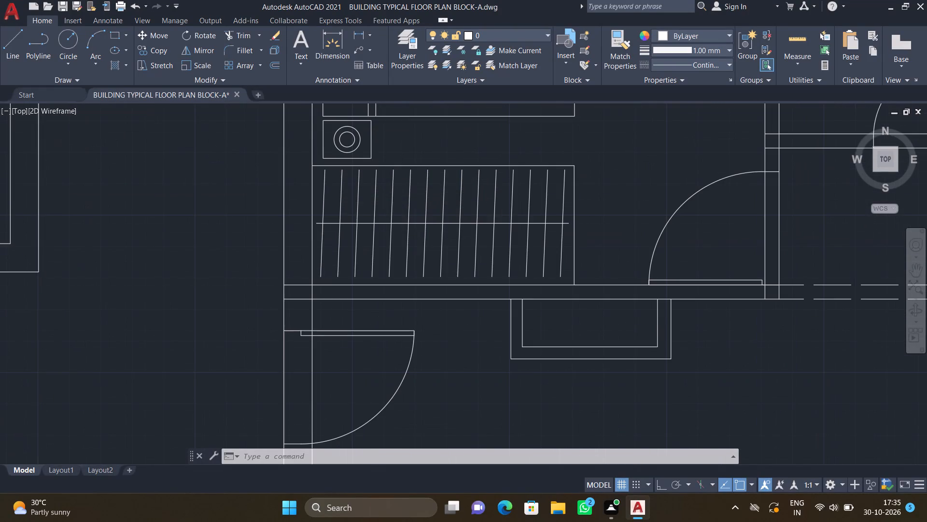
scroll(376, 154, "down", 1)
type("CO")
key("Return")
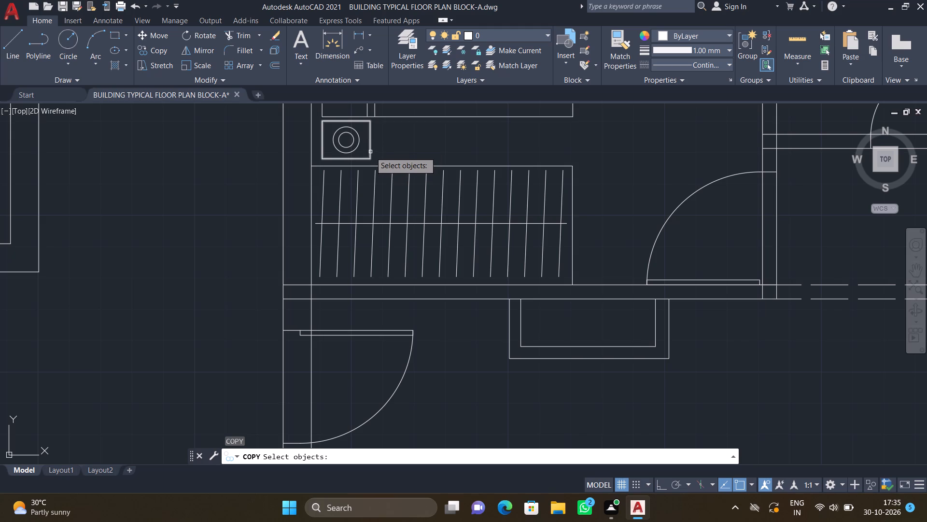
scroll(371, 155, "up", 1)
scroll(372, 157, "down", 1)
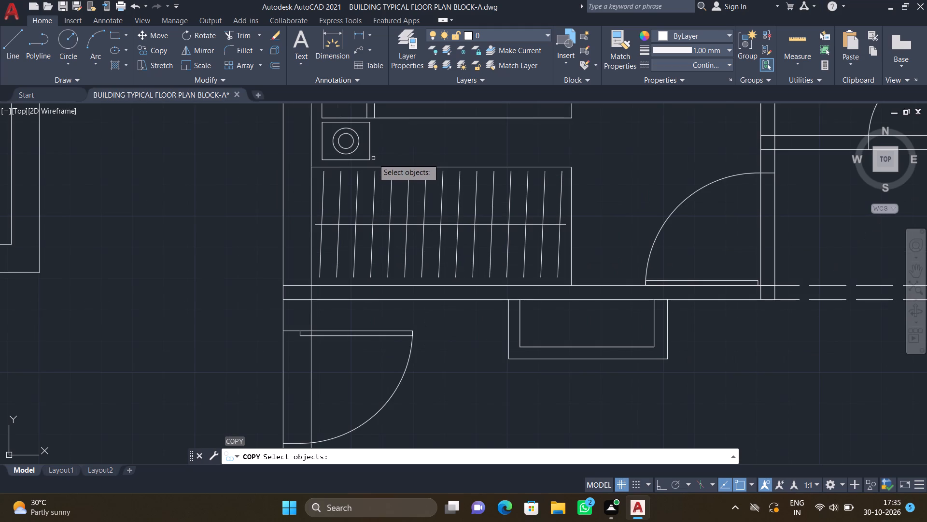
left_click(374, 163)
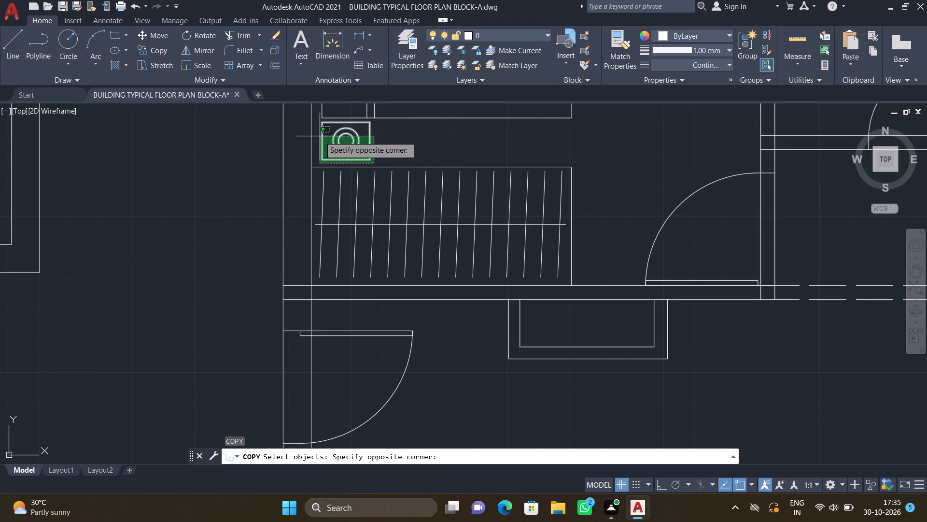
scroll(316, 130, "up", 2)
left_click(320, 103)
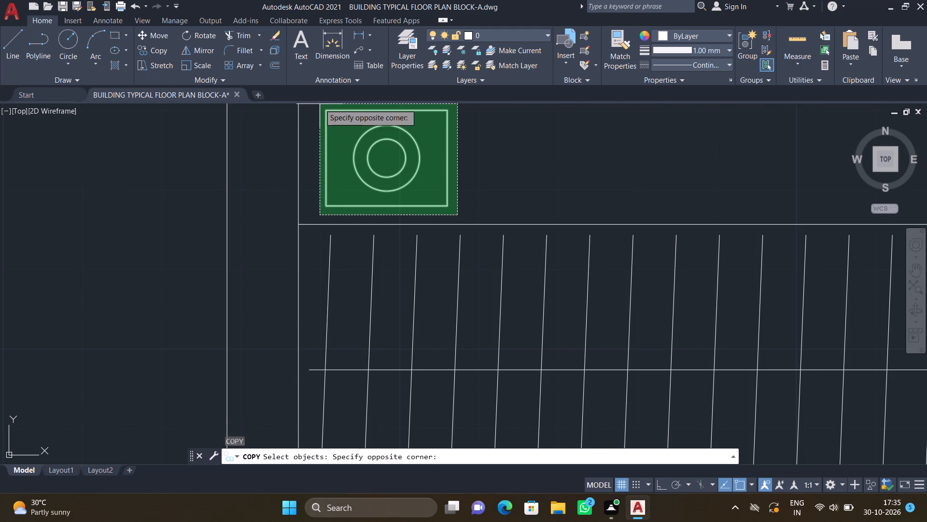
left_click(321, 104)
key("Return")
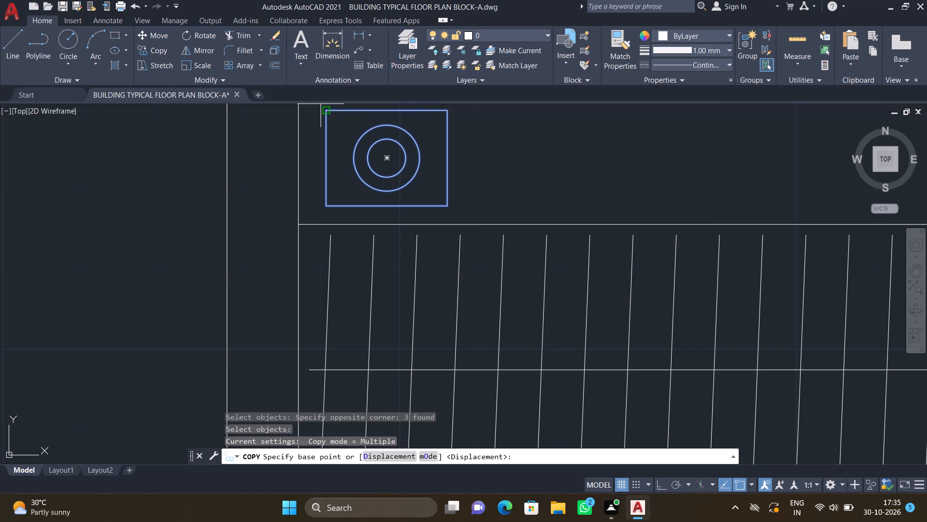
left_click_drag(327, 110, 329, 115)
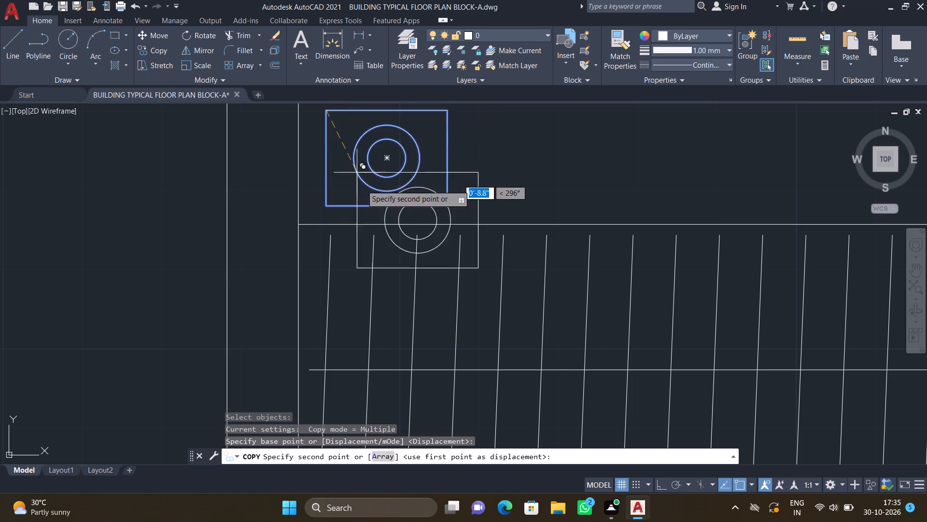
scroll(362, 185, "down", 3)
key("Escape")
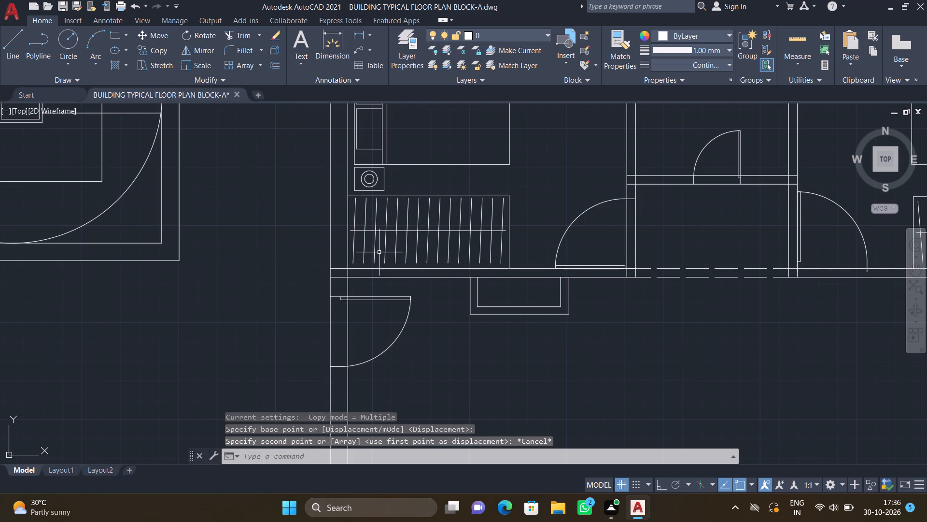
Copy the upper-left bedroom's lower bedside table with lamp about 29'-4" horizontally into the upper-right bedroom, between bed and wardrobe.
scroll(379, 250, "down", 3)
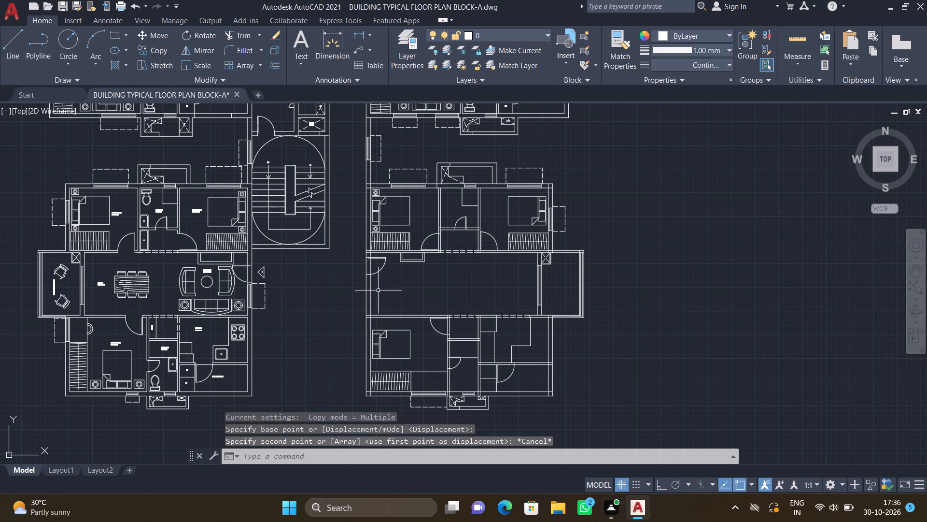
scroll(388, 250, "up", 2)
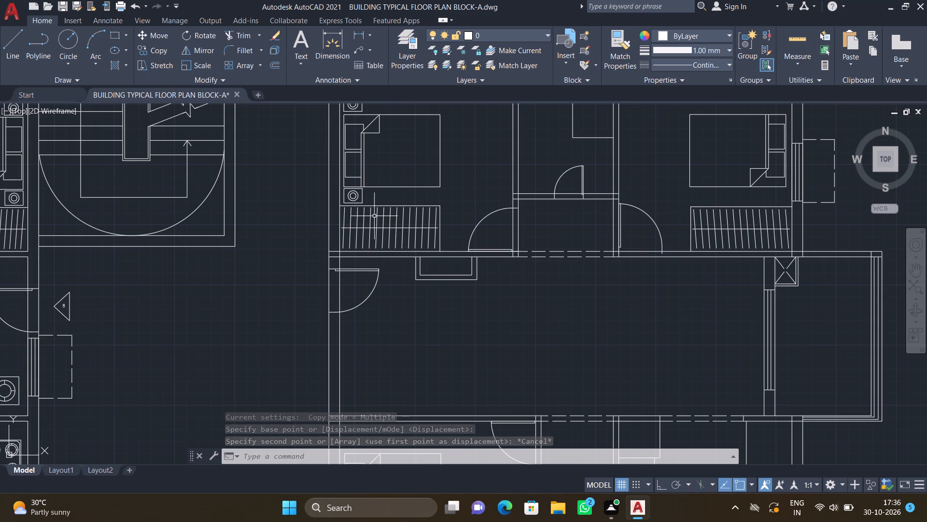
scroll(364, 202, "up", 3)
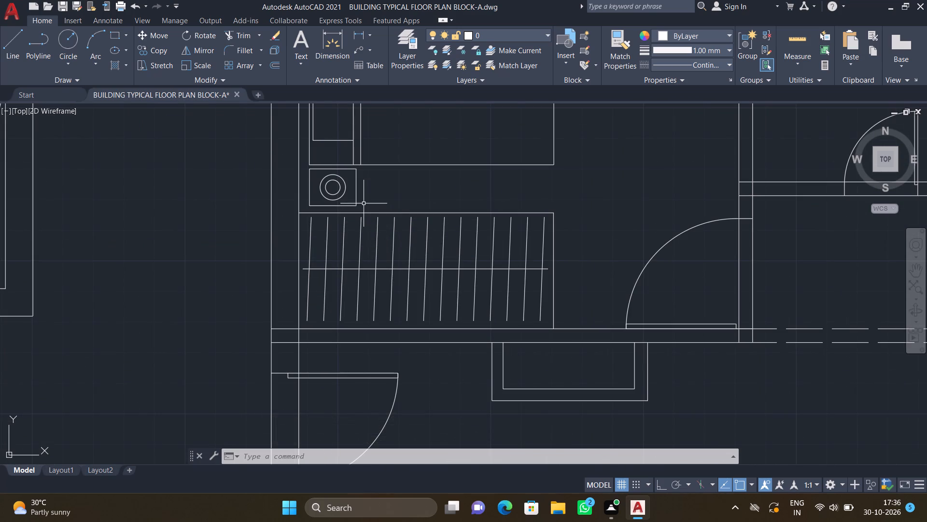
type("CO")
key("Return")
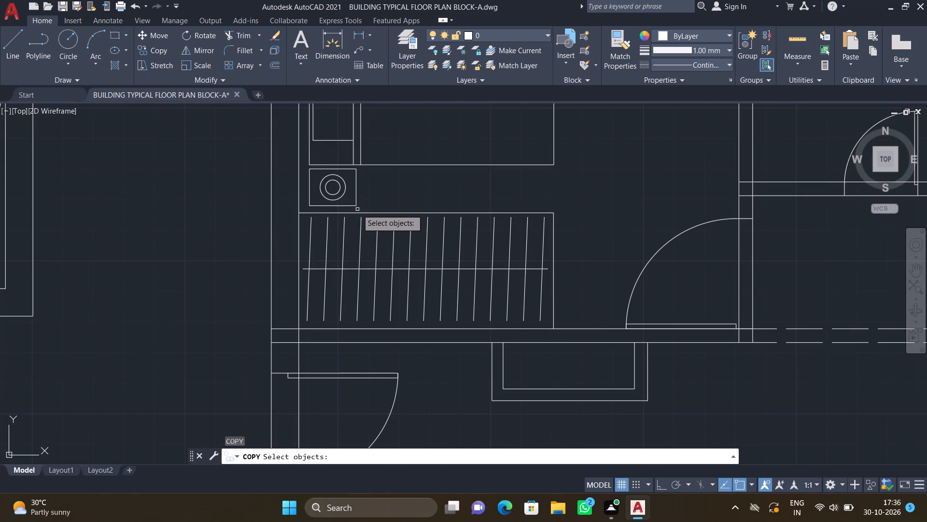
scroll(357, 208, "up", 1)
left_click(358, 206)
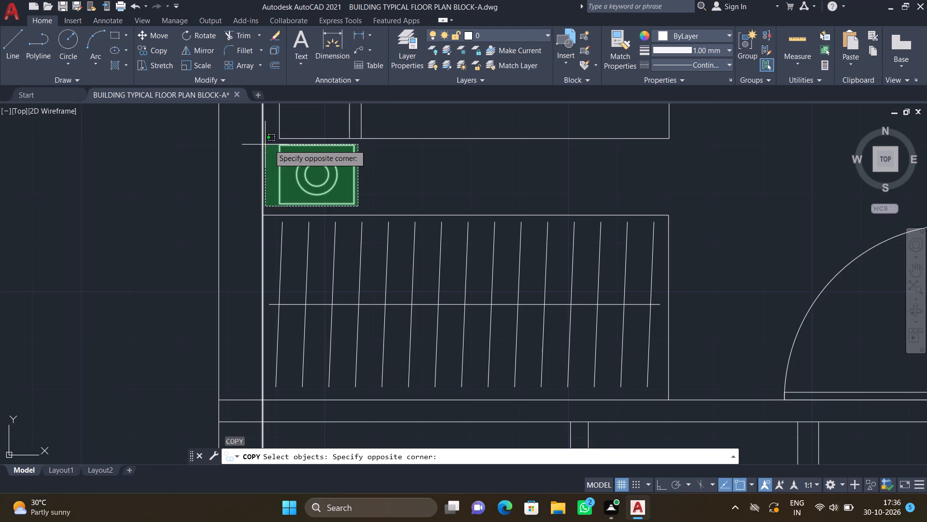
scroll(287, 144, "up", 3)
left_click(262, 142)
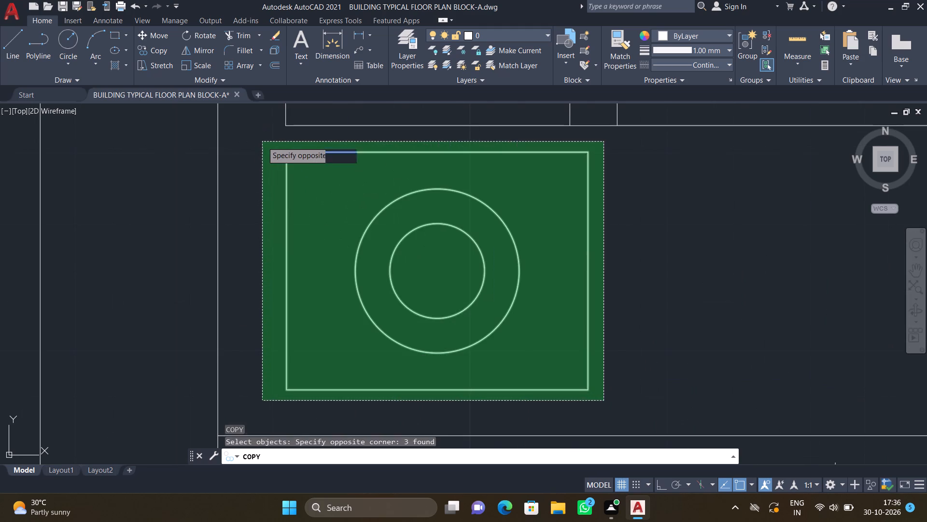
key("Return")
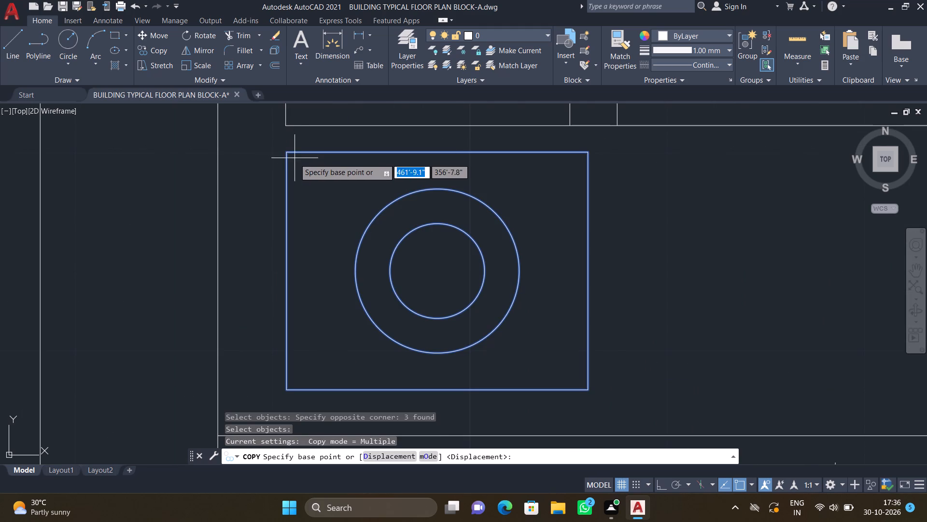
left_click(283, 151)
scroll(424, 207, "down", 3)
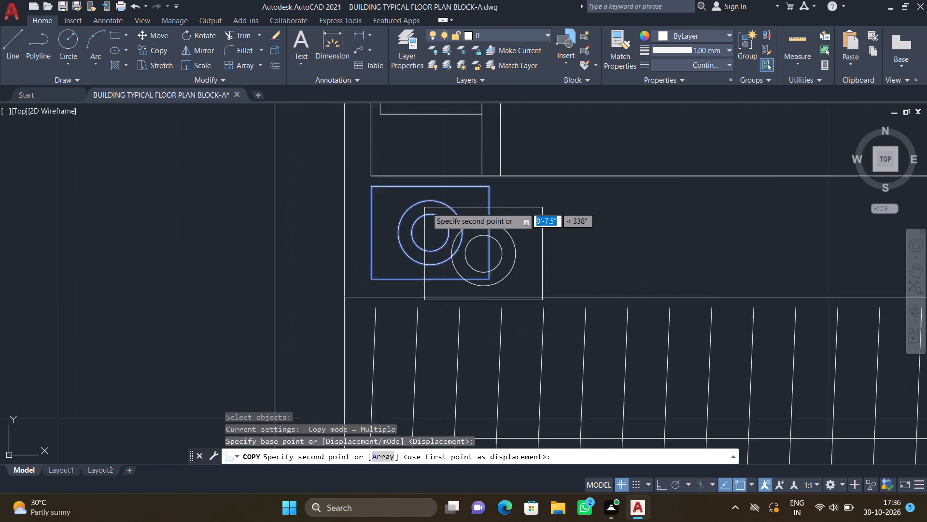
scroll(551, 228, "down", 2)
scroll(503, 252, "down", 3)
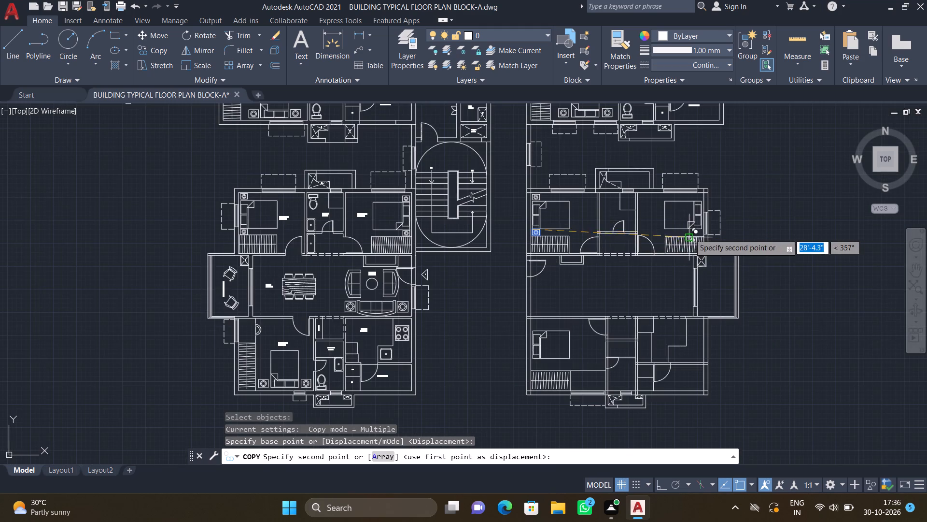
scroll(689, 230, "up", 4)
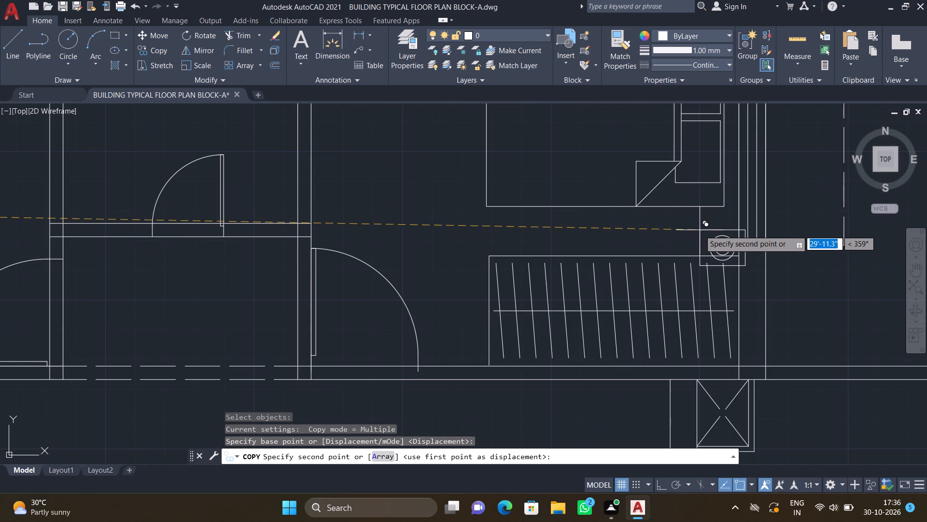
scroll(710, 210, "up", 2)
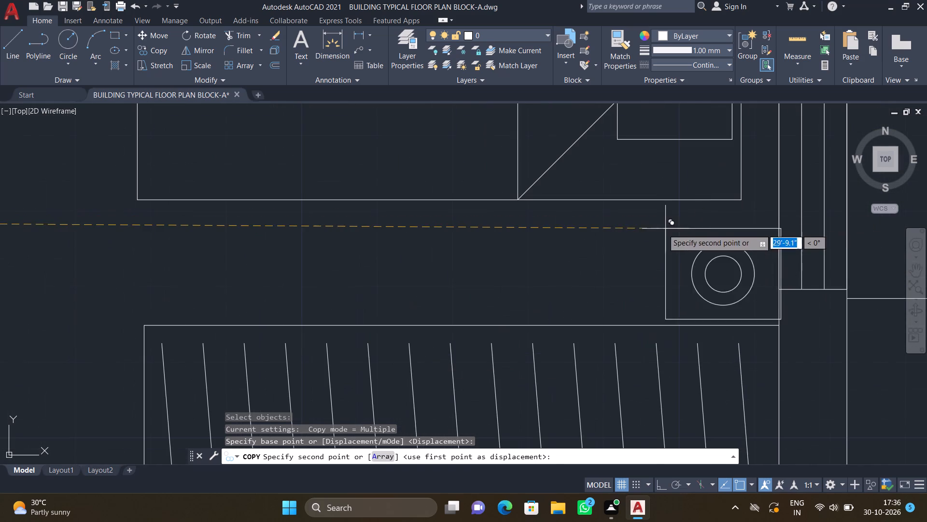
scroll(643, 220, "up", 2)
scroll(613, 202, "down", 1)
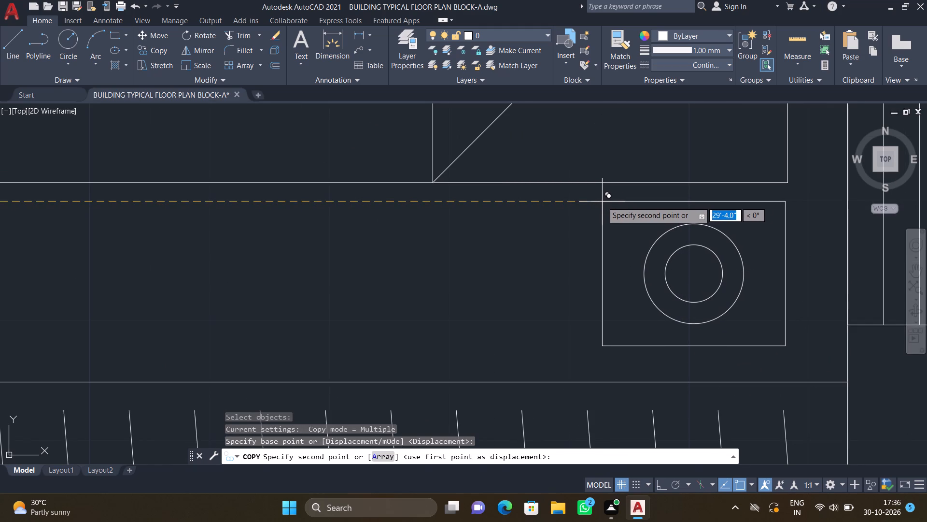
left_click(602, 202)
Place another copy of the bedside table and lamp above the upper-right bedroom's bed, about 30'-0" from the original.
scroll(602, 196, "down", 5)
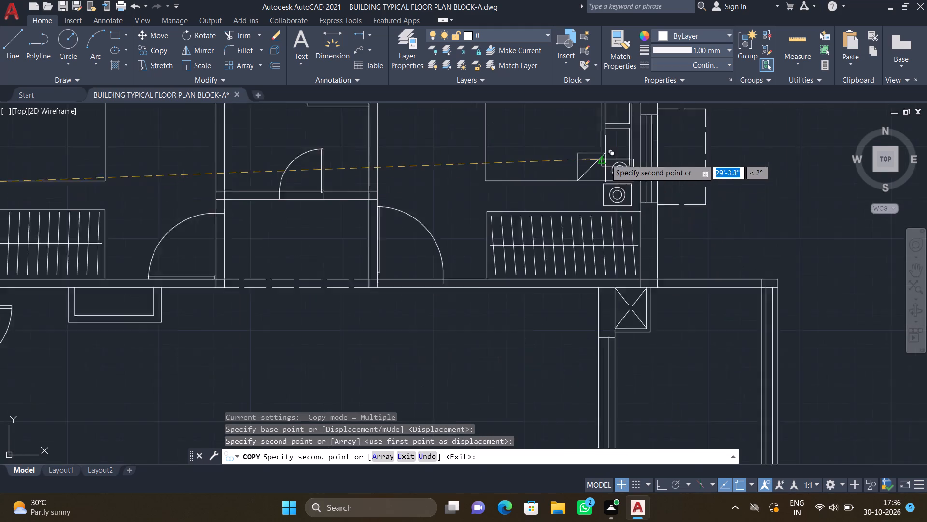
middle_click(598, 223)
scroll(589, 181, "down", 2)
scroll(589, 136, "up", 3)
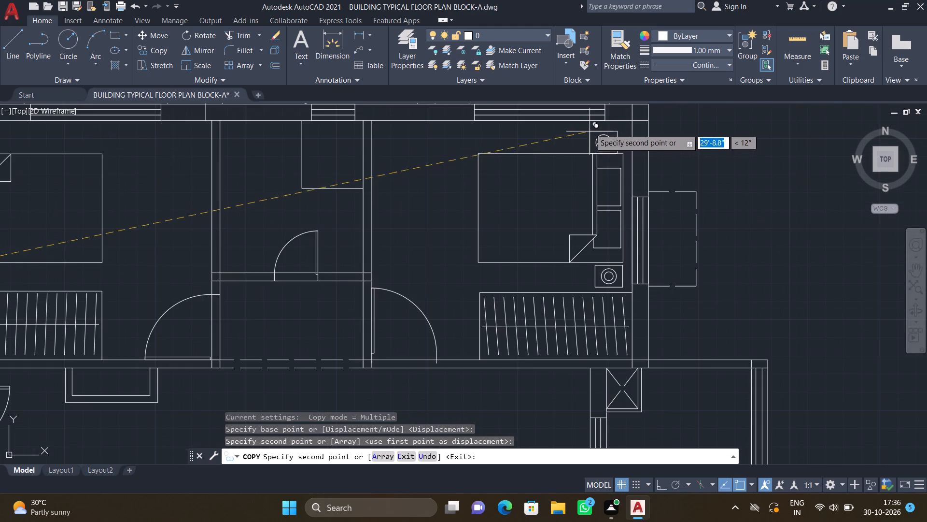
scroll(594, 127, "up", 2)
left_click(591, 126)
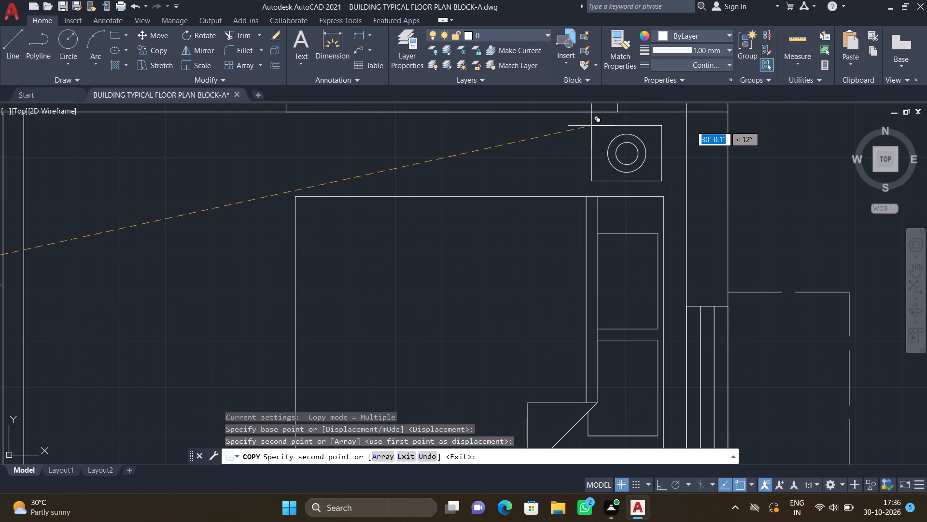
Place a copy of the bedside table and lamp about 23'-8" straight down, just below the bed in the lower-left bedroom.
scroll(588, 145, "down", 4)
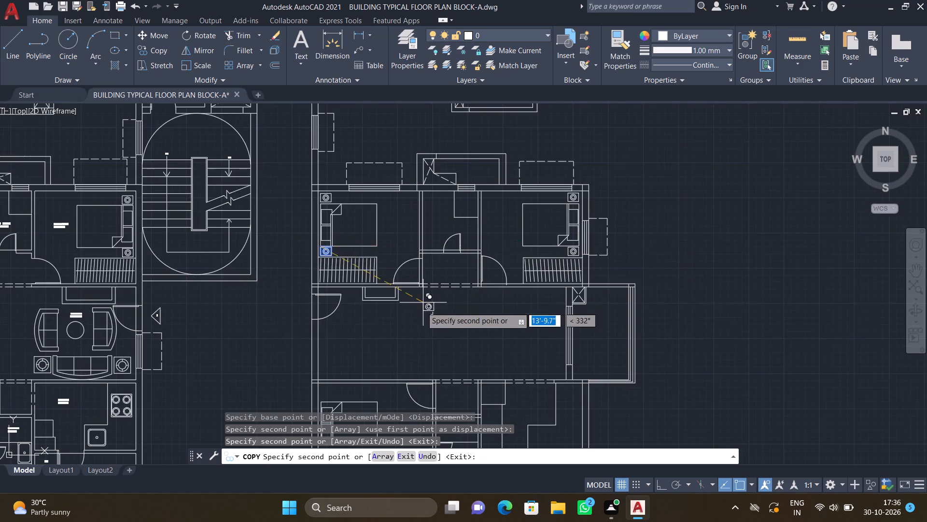
scroll(408, 329, "down", 3)
middle_click_drag(375, 287, 376, 269)
scroll(376, 358, "up", 3)
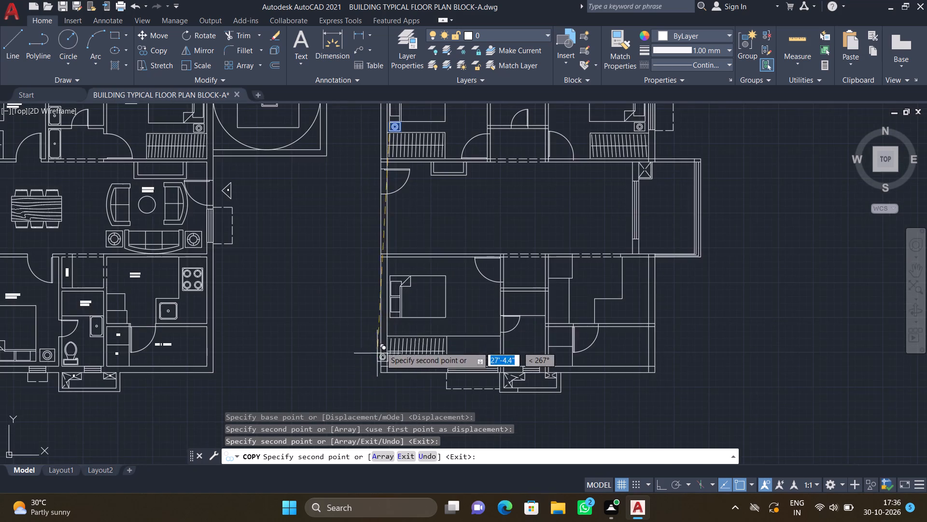
scroll(384, 319, "up", 5)
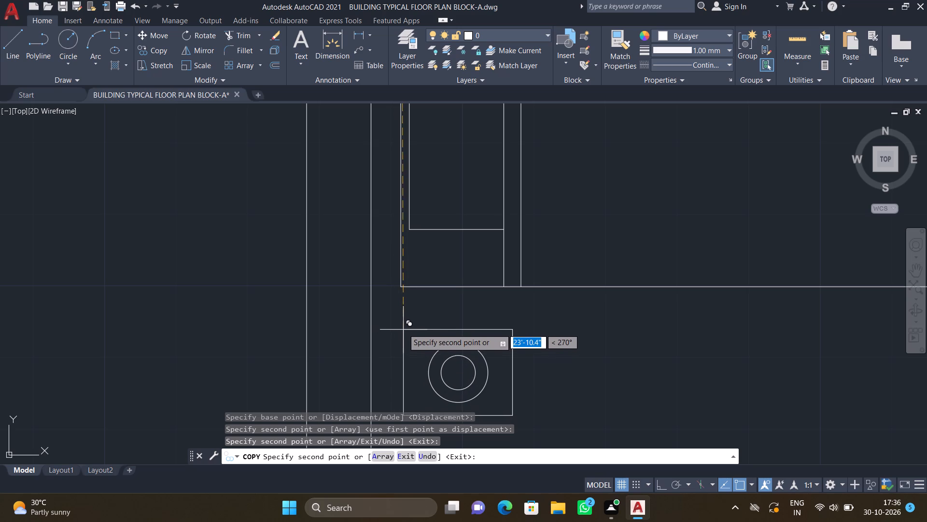
scroll(398, 322, "up", 1)
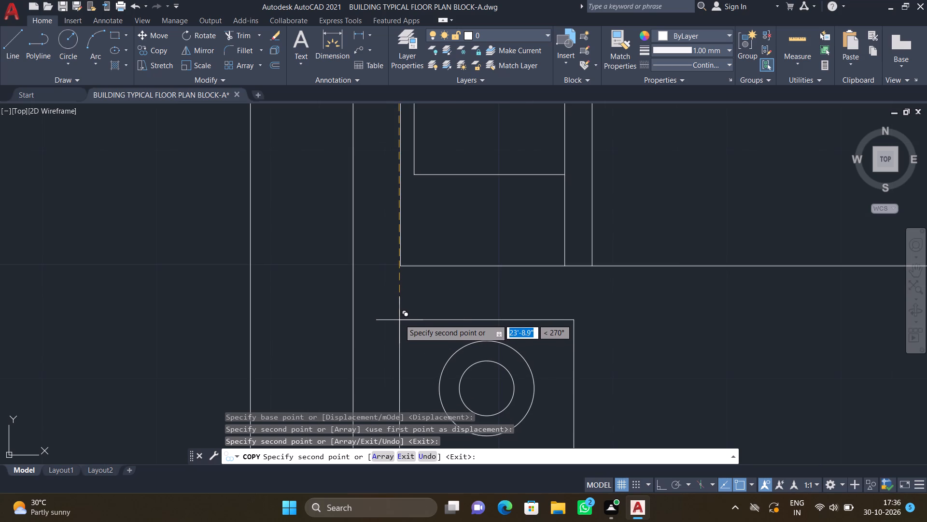
left_click(399, 308)
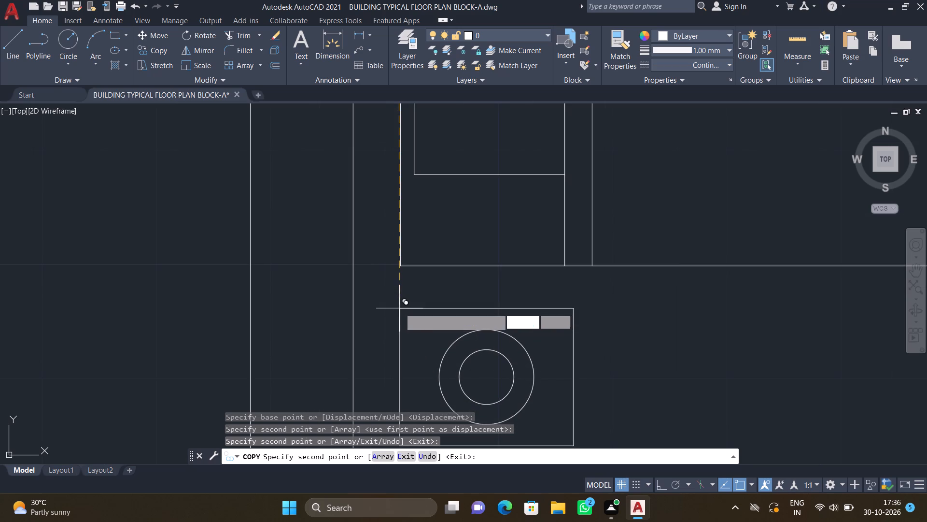
Place another copy of the bedside table and lamp about 17'-1" straight down, just above the bed in the lower-left bedroom.
scroll(422, 278, "down", 3)
scroll(479, 168, "down", 1)
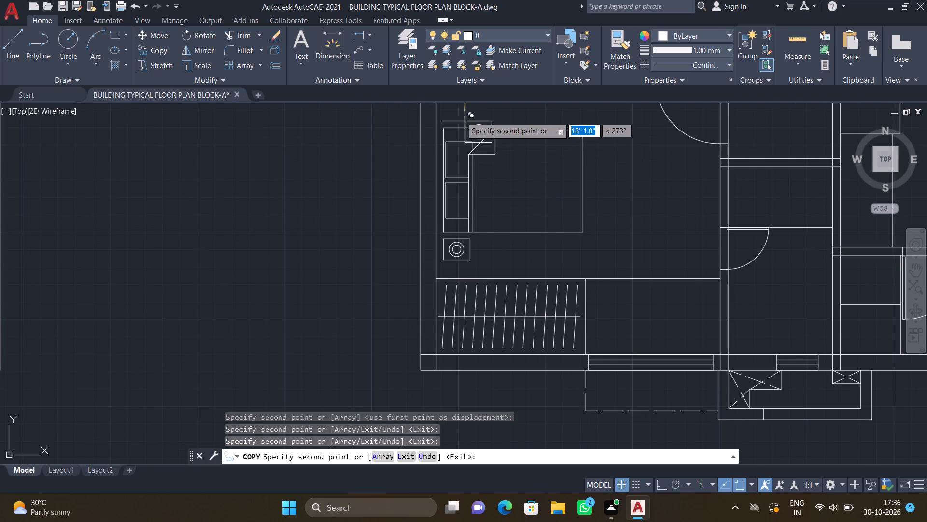
scroll(438, 98, "up", 4)
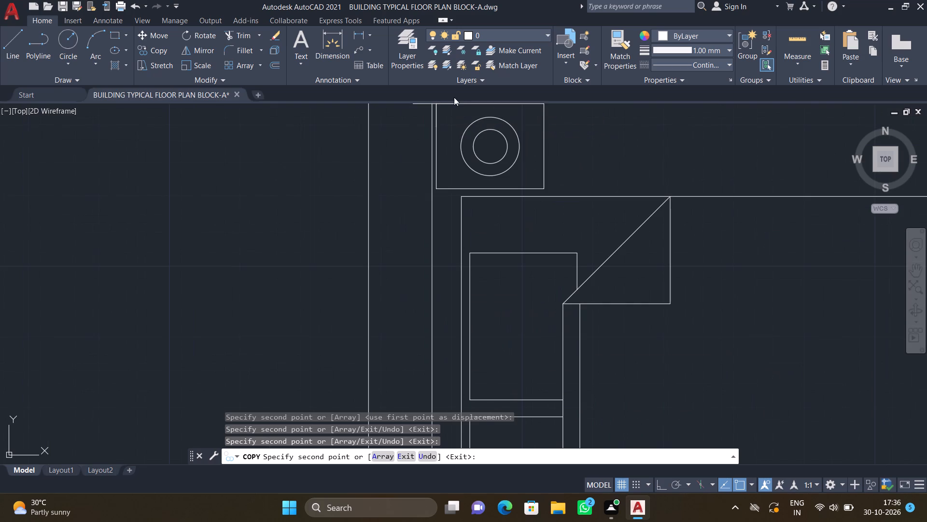
scroll(466, 109, "up", 1)
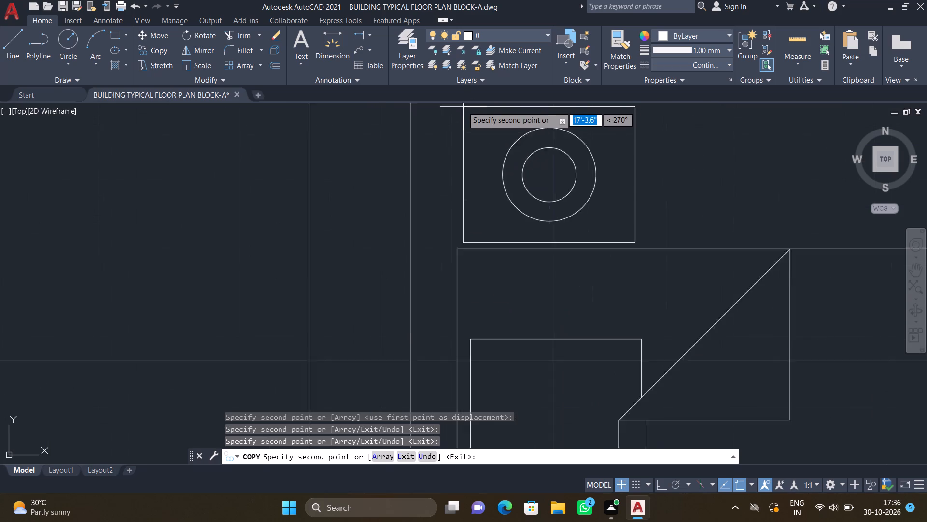
scroll(461, 106, "up", 1)
scroll(460, 111, "down", 2)
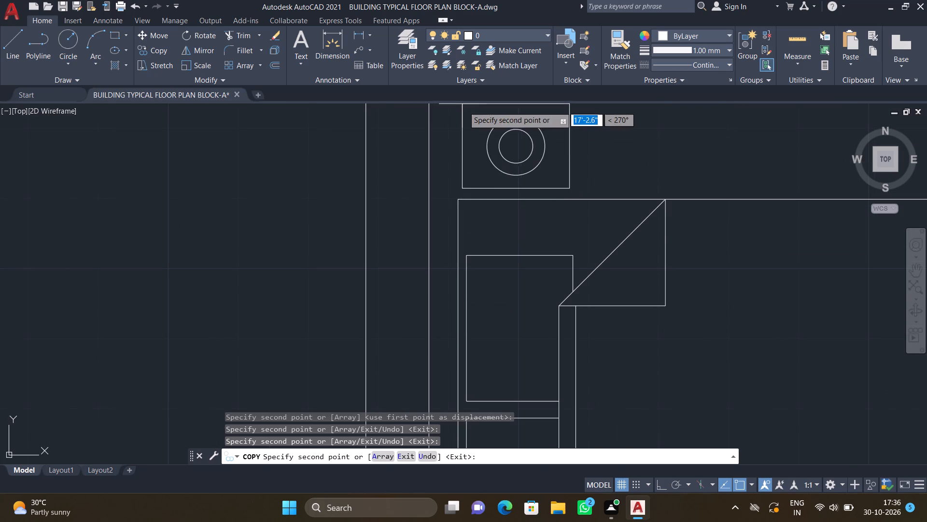
scroll(467, 116, "down", 1)
middle_click(473, 270)
scroll(470, 252, "down", 3)
scroll(475, 181, "up", 1)
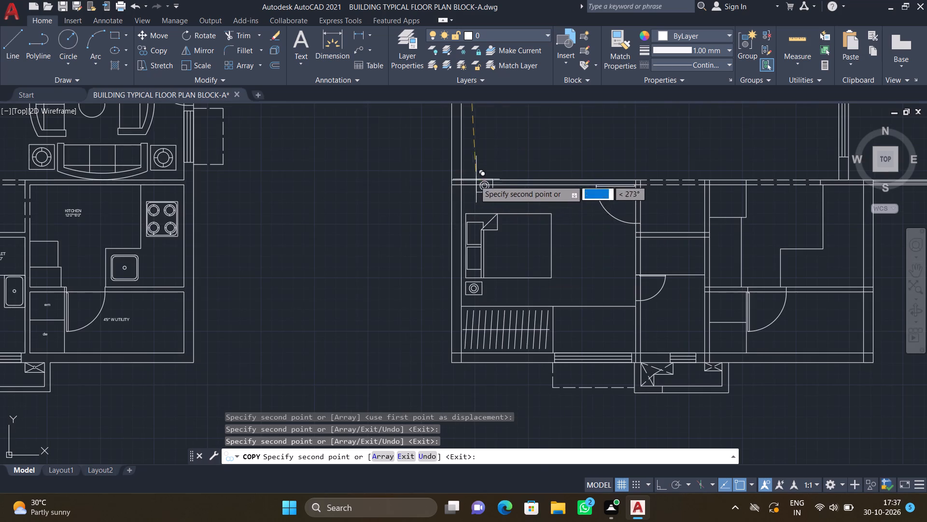
scroll(471, 185, "up", 2)
scroll(445, 232, "up", 1)
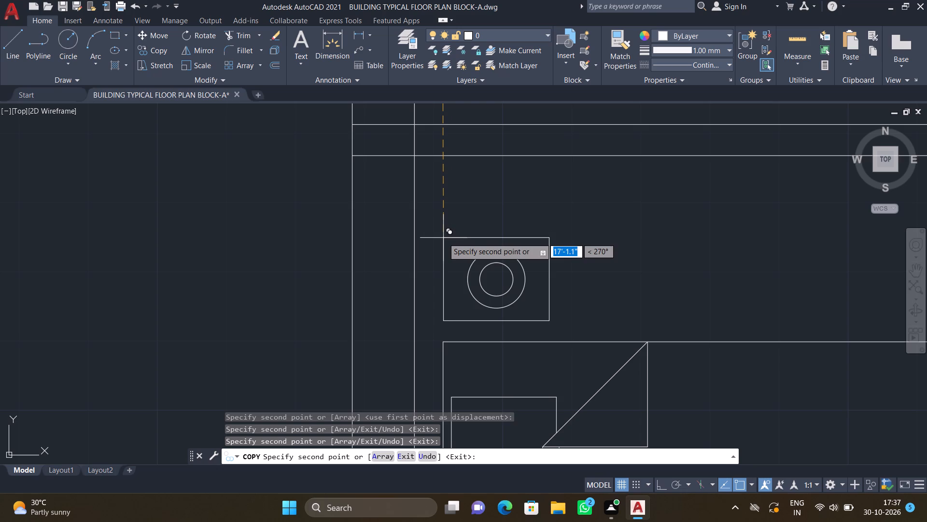
left_click(443, 237)
key("Return")
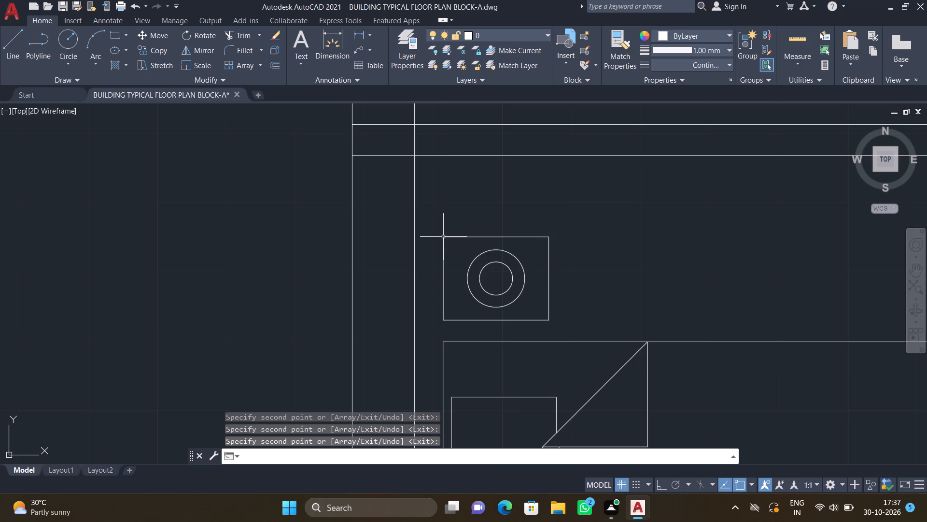
Copy the WC from the lower-left flat's C TOILET about 53'-0" horizontally into the lower-right flat's toilet between the two upper bedrooms.
scroll(451, 233, "down", 3)
scroll(480, 267, "down", 3)
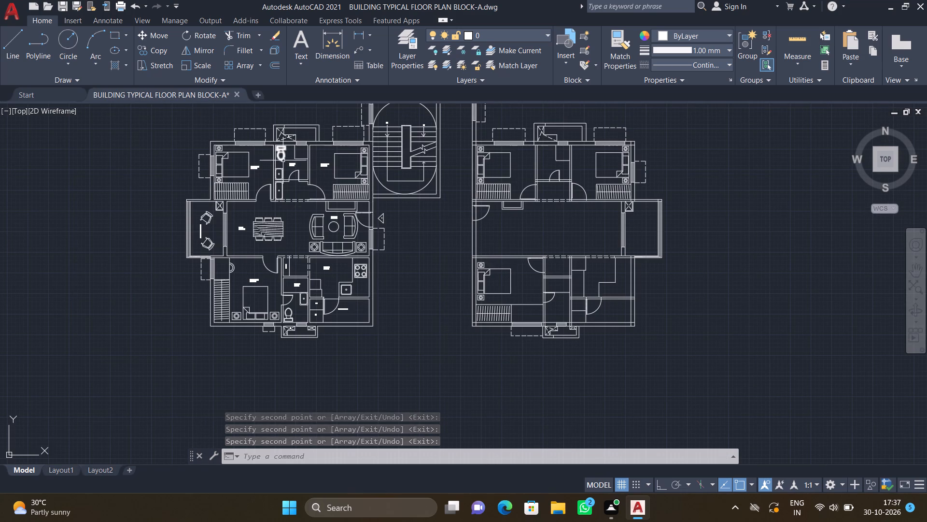
scroll(283, 160, "up", 2)
type("CO")
key("Return")
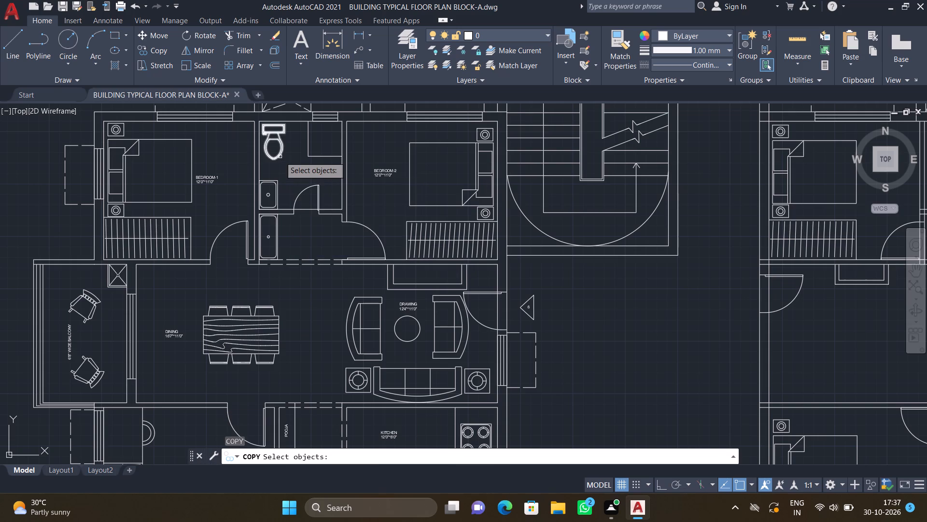
left_click(281, 154)
key("Return")
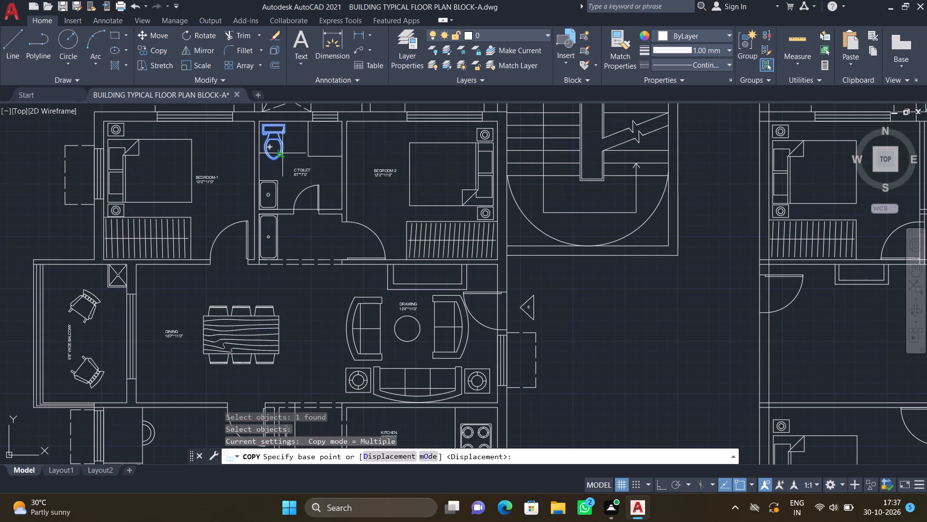
scroll(275, 121, "up", 2)
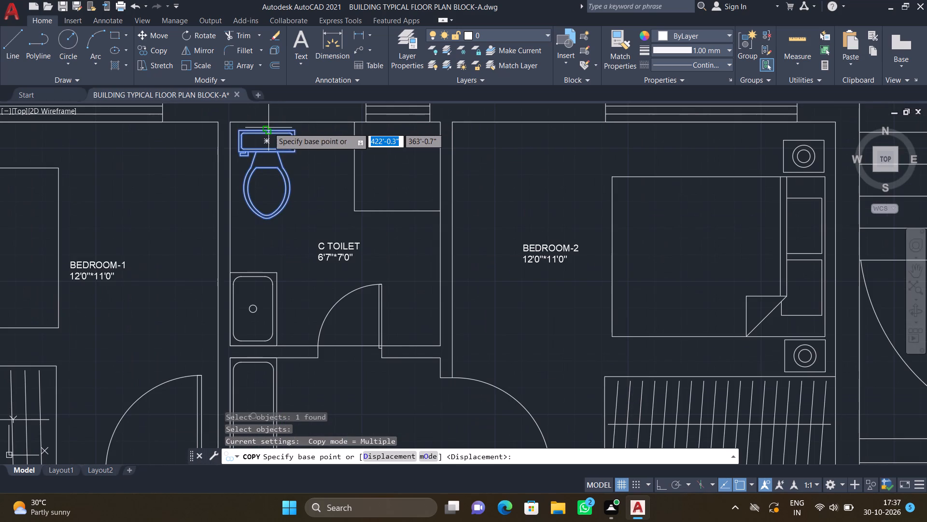
left_click_drag(268, 133, 272, 135)
scroll(396, 178, "down", 3)
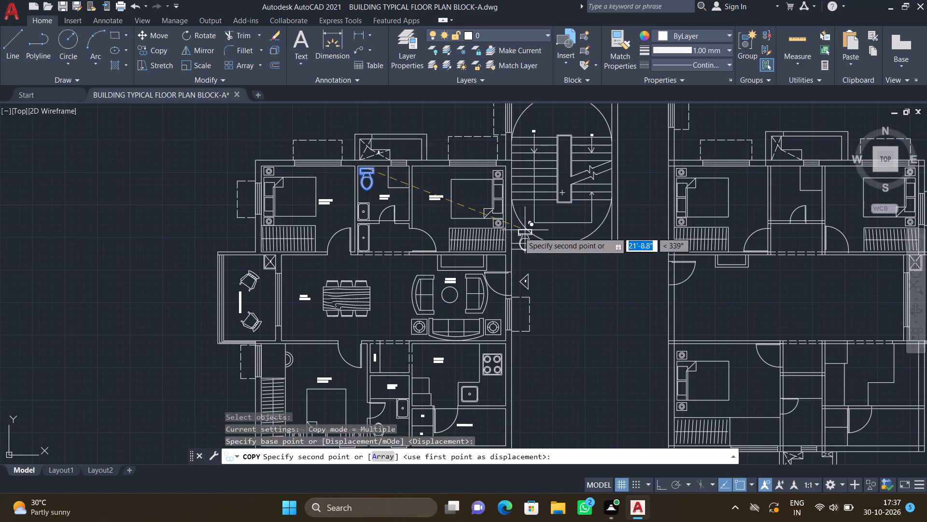
middle_click_drag(437, 235, 410, 227)
scroll(361, 195, "down", 2)
scroll(540, 259, "up", 2)
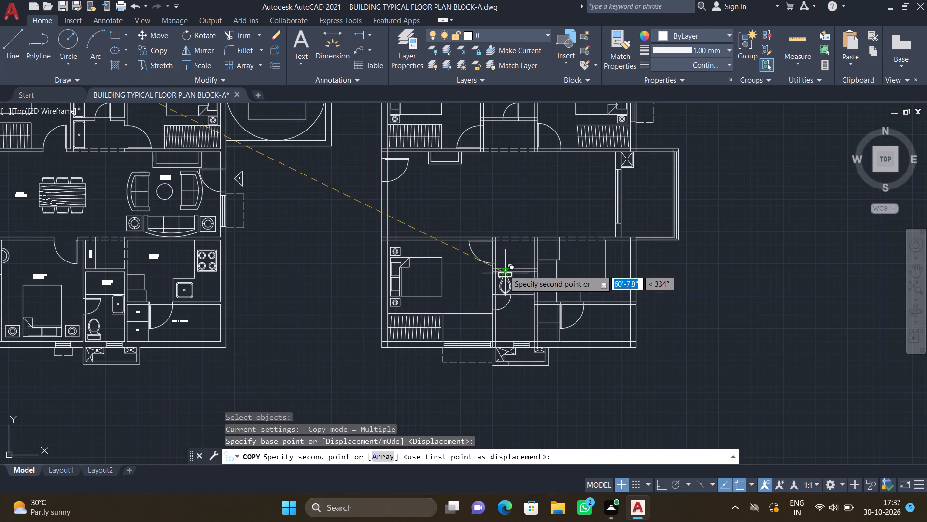
scroll(509, 253, "up", 1)
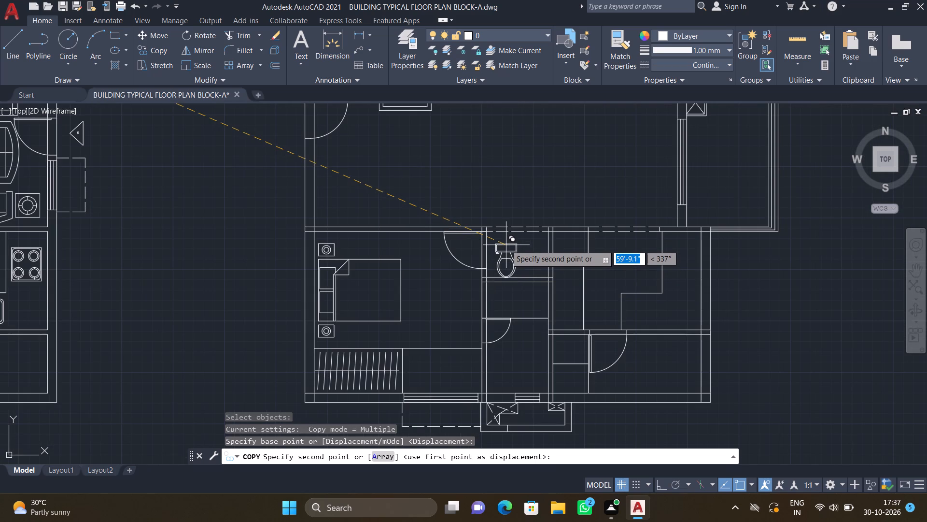
scroll(502, 240, "down", 1)
scroll(478, 161, "down", 2)
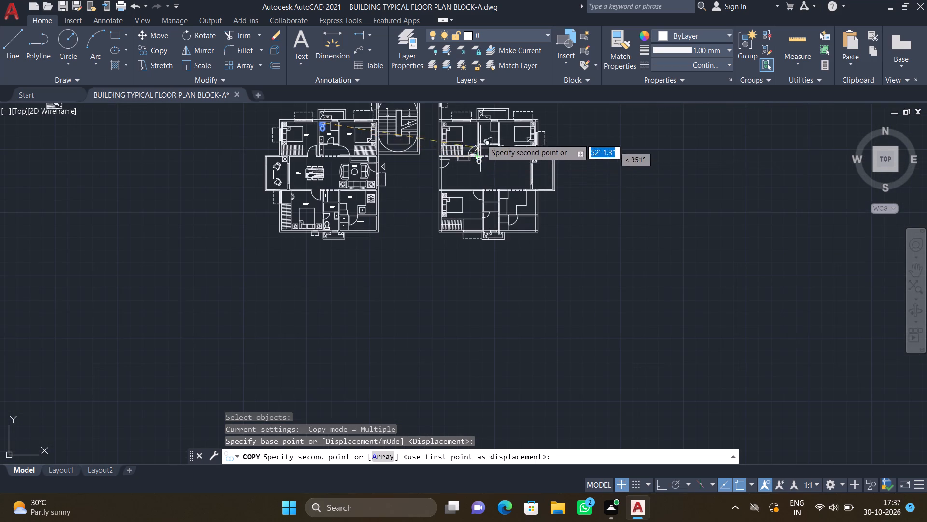
scroll(479, 124, "up", 4)
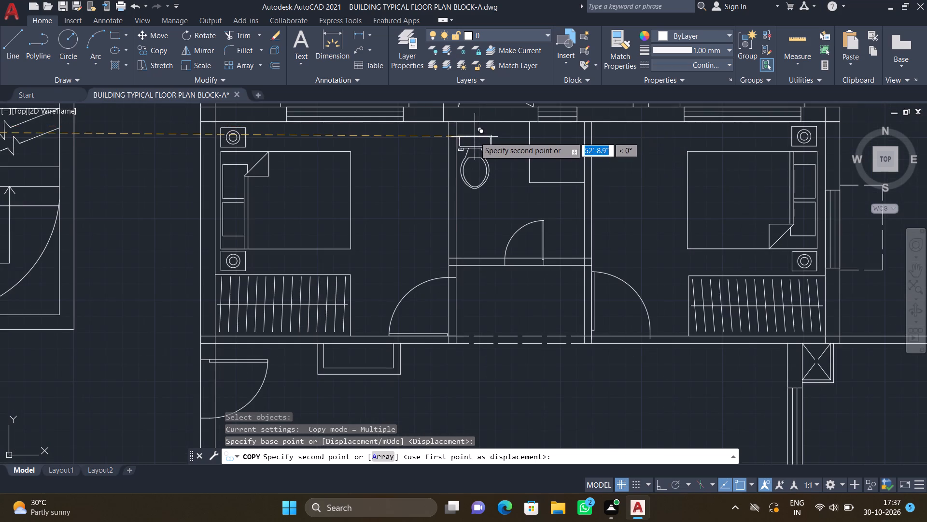
scroll(475, 136, "up", 1)
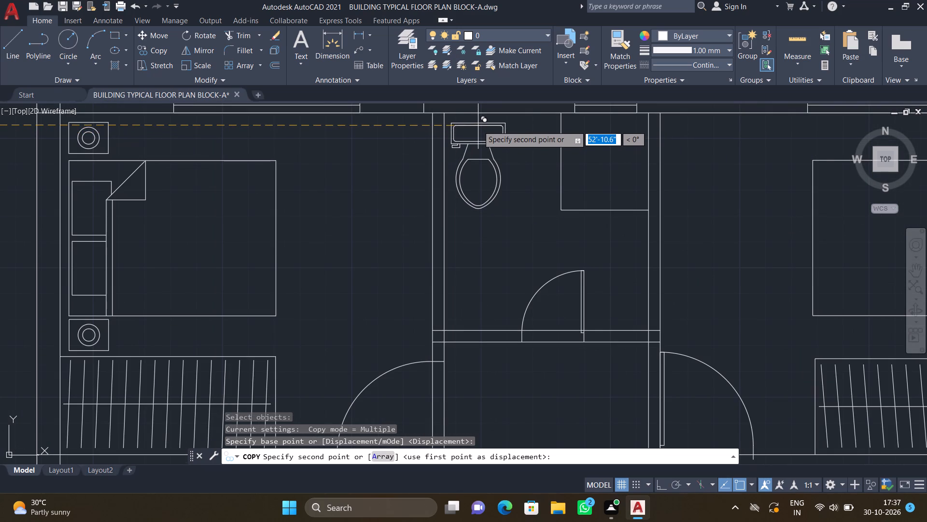
left_click(484, 124)
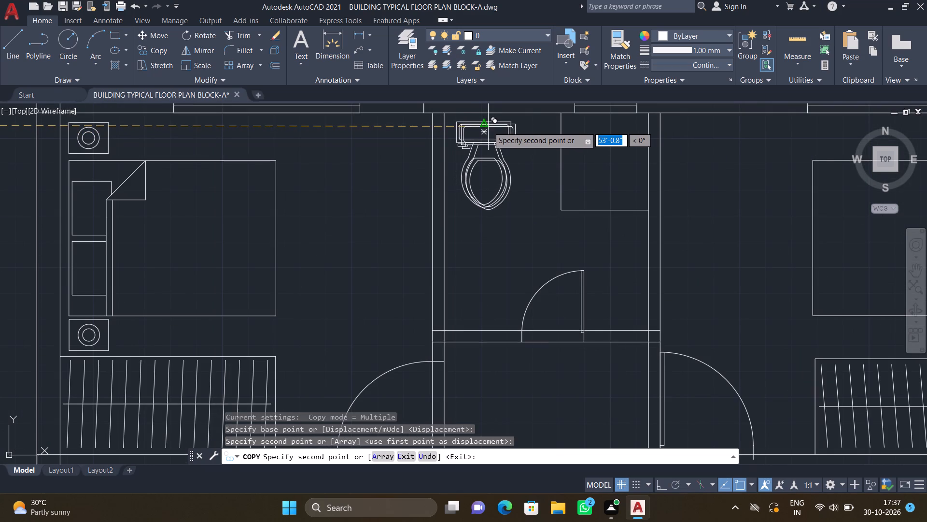
key("Return")
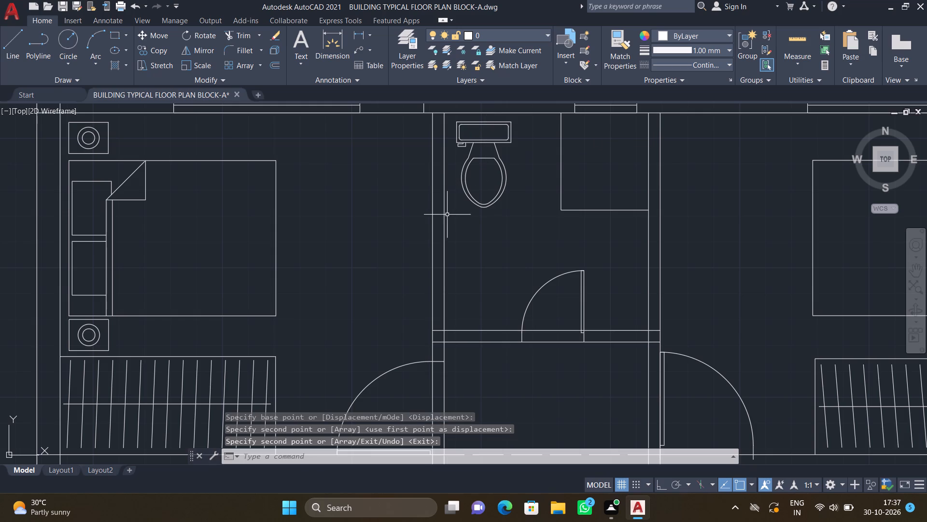
Copy the WC from the lower-left flat's M.TOILET about 53'-2" horizontally into the lower-right flat's lower toilet, against the bottom wall.
scroll(447, 215, "down", 6)
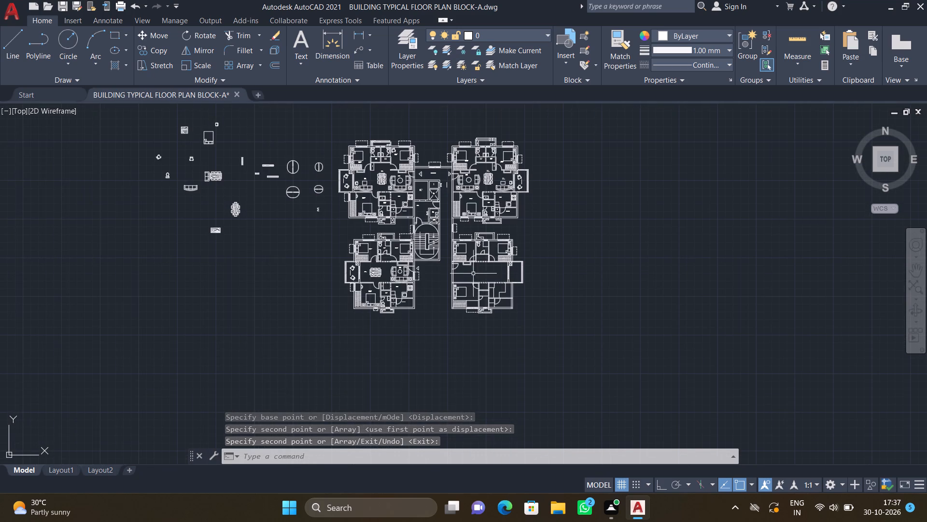
scroll(381, 311, "up", 6)
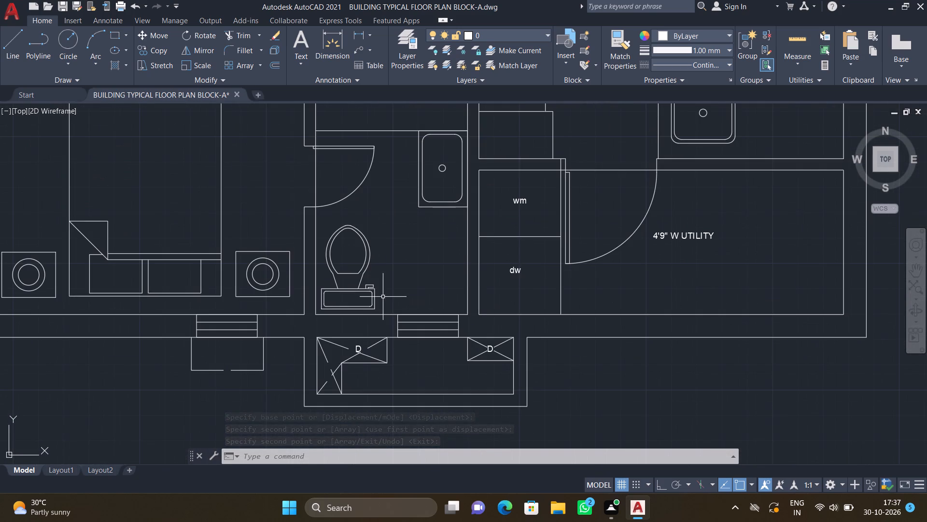
type("CO")
key("Return")
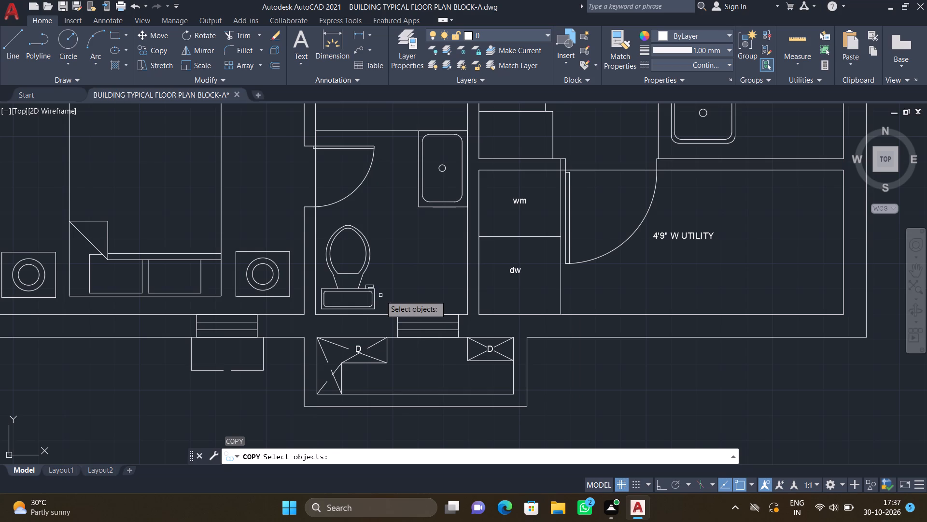
left_click(372, 296)
key("Return")
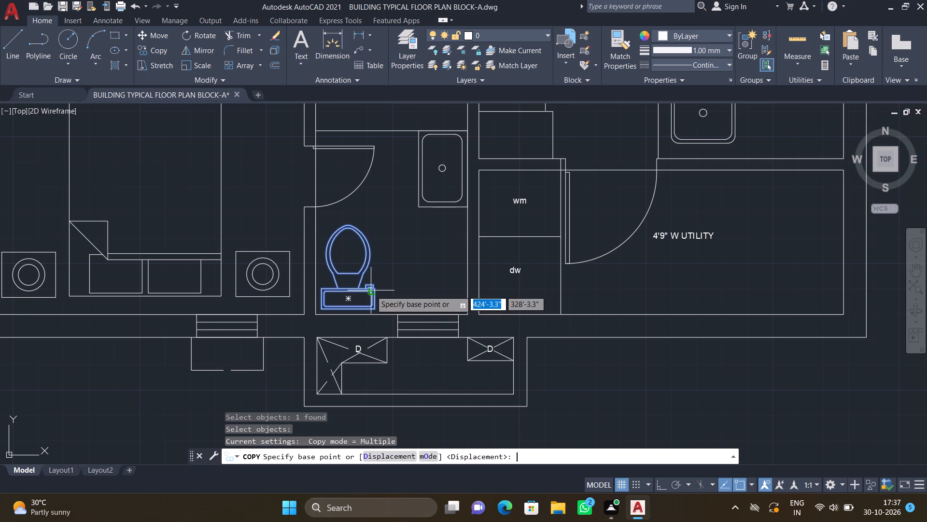
left_click(348, 307)
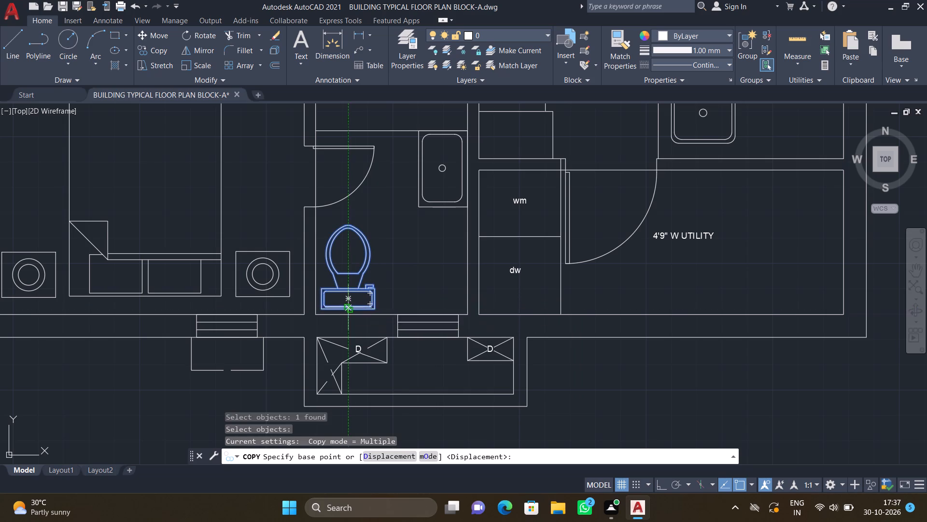
scroll(484, 315, "down", 4)
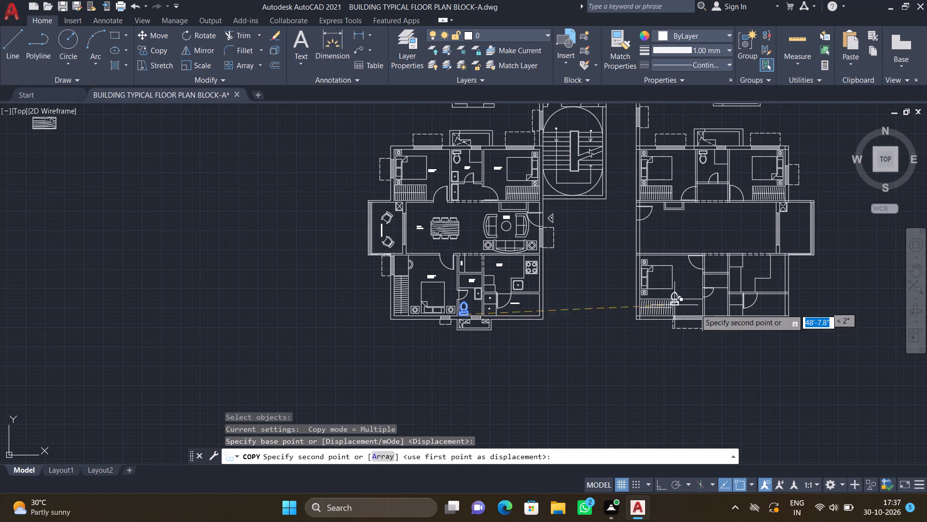
scroll(720, 317, "up", 4)
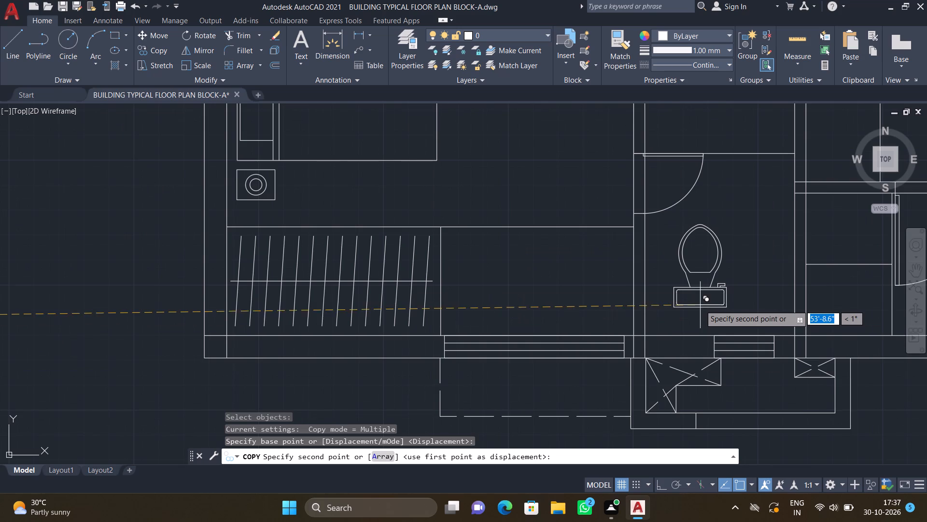
scroll(681, 319, "up", 1)
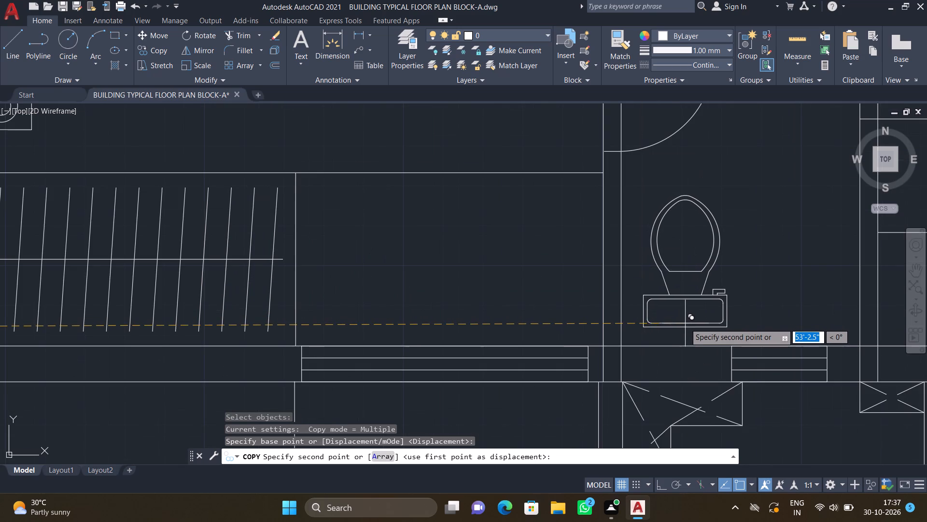
left_click(680, 323)
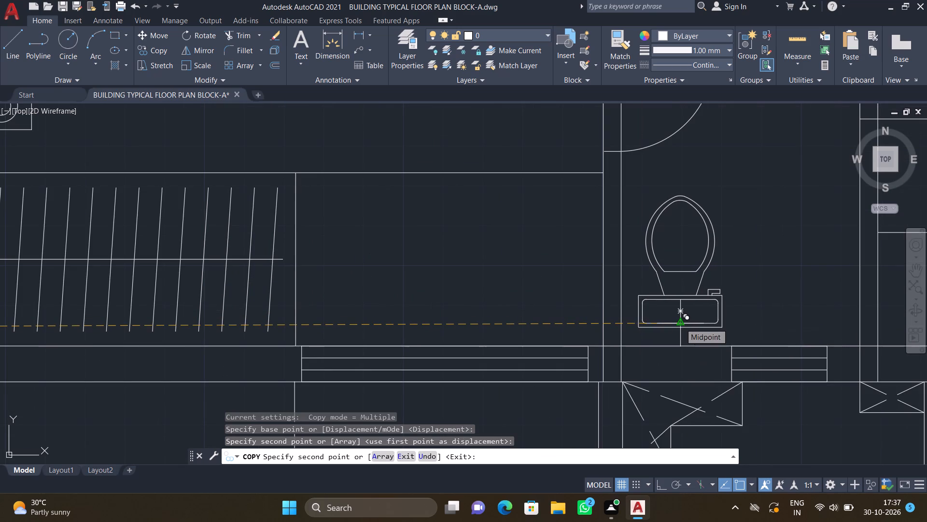
key("Return")
Copy the three-seater sofa from the lower-left flat's DRAWING room about 36' horizontally into the lower-right flat's living area, along its bottom wall.
scroll(621, 313, "down", 3)
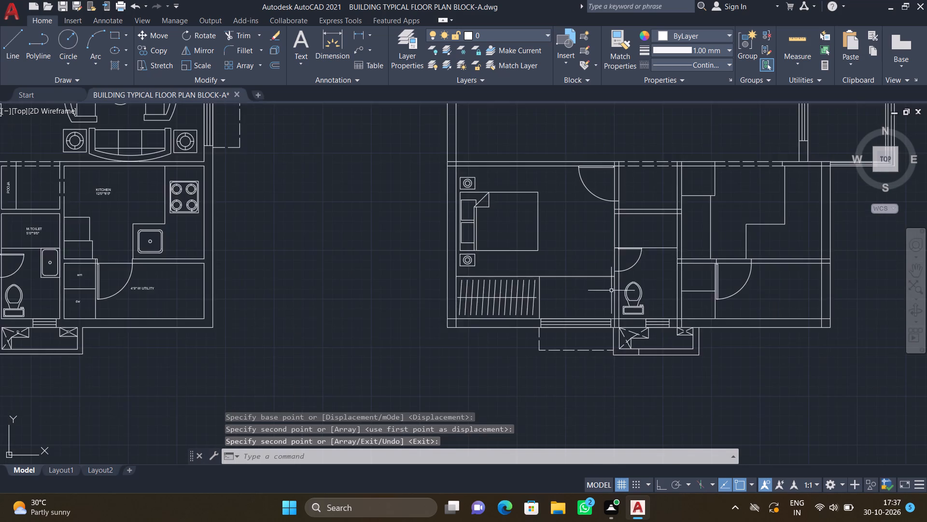
scroll(615, 267, "down", 2)
scroll(612, 167, "down", 1)
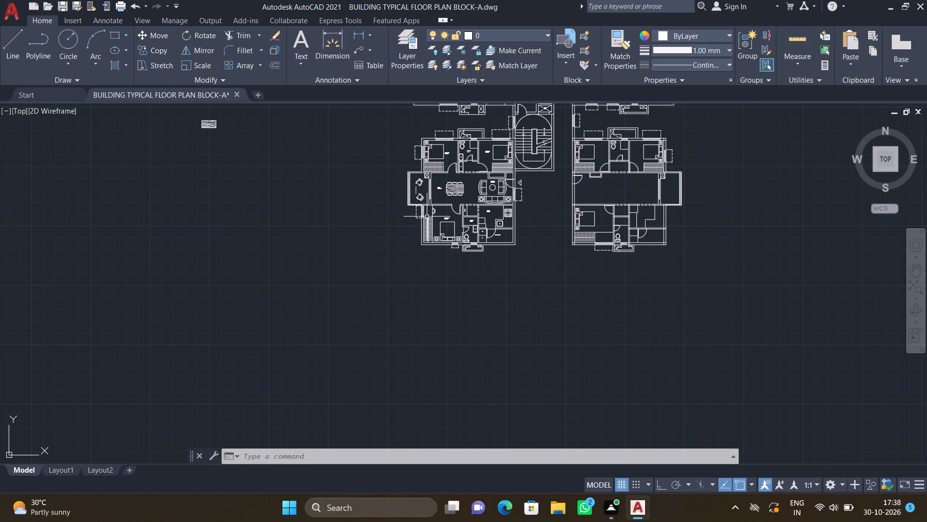
scroll(517, 200, "up", 3)
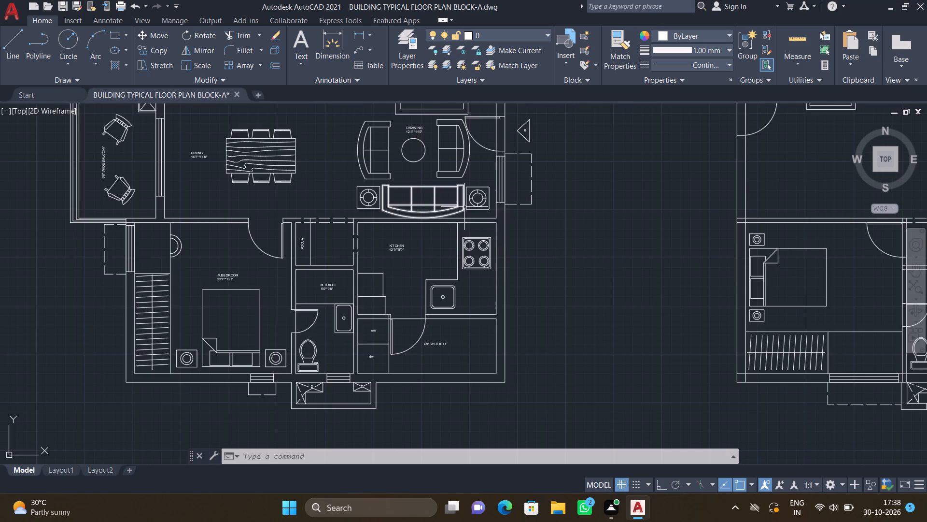
scroll(453, 209, "up", 2)
type("CO")
key("Return")
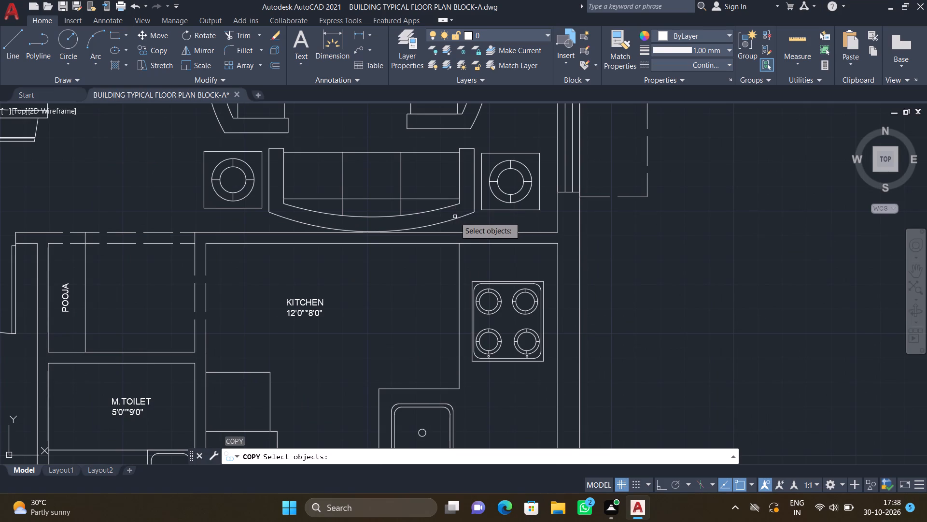
left_click(458, 218)
key("Return")
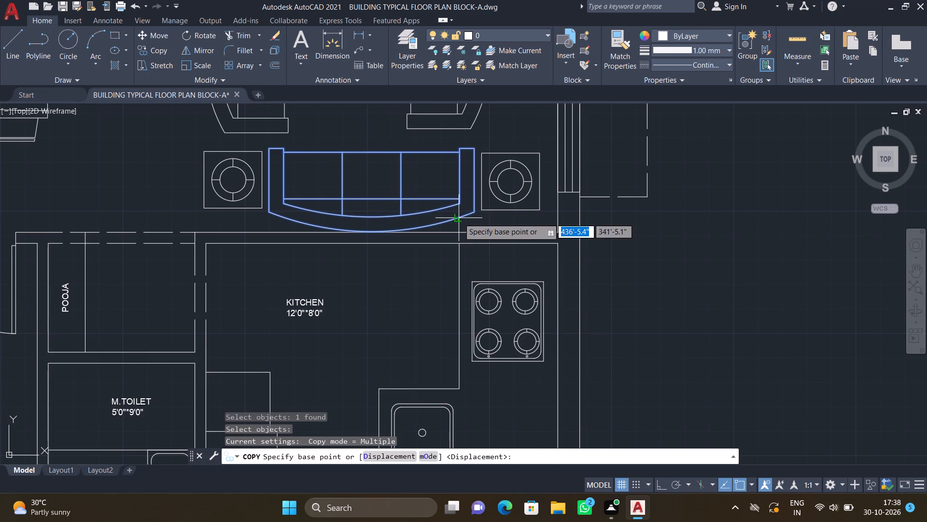
left_click_drag(369, 153, 380, 158)
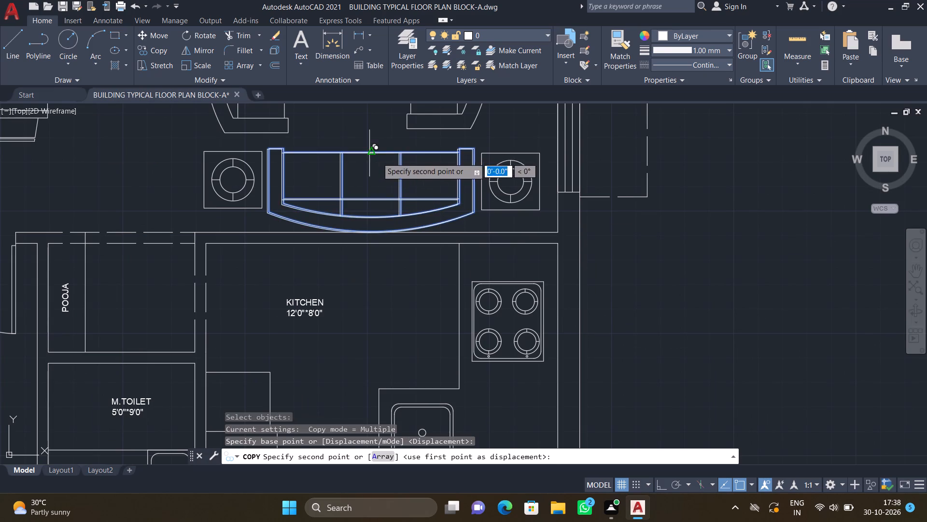
scroll(526, 243, "down", 3)
middle_click_drag(582, 274, 365, 238)
scroll(500, 253, "down", 1)
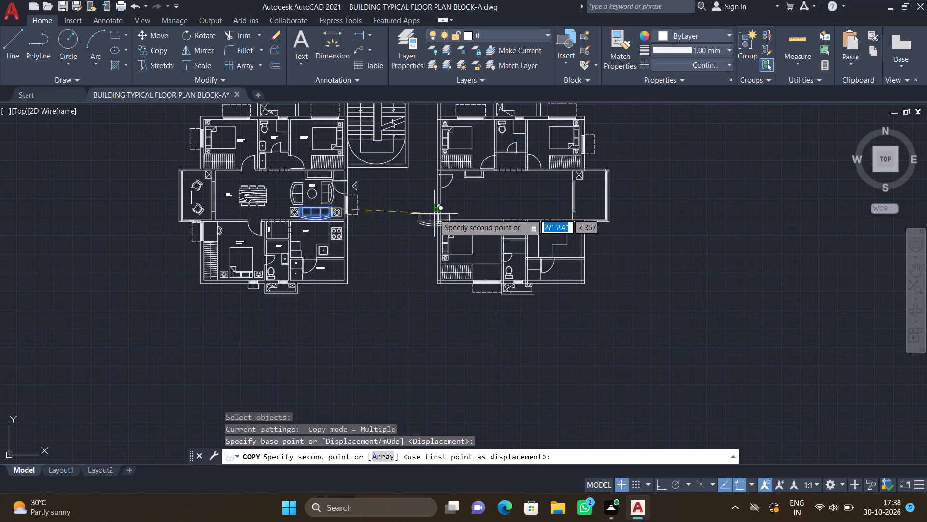
scroll(443, 205, "up", 2)
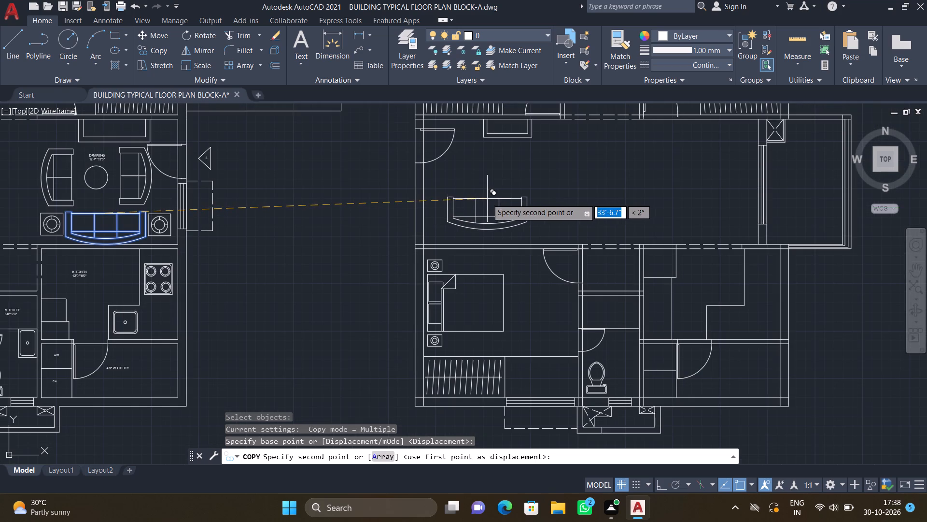
left_click(514, 207)
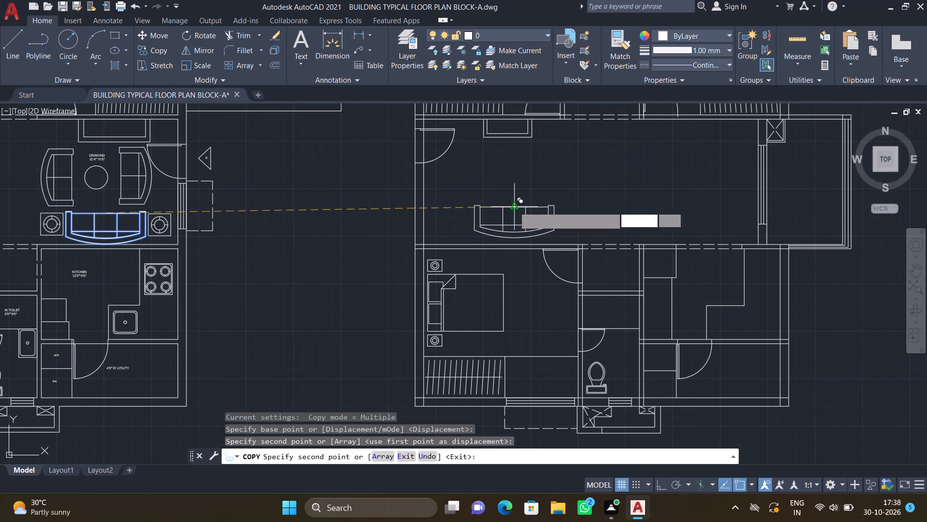
key("Return")
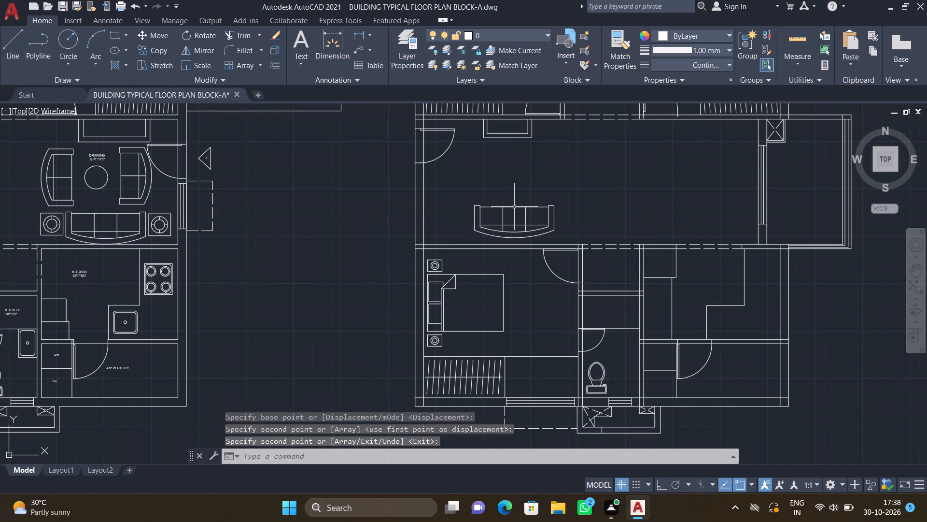
Copy the side table and lamp left of the lower-left flat's three-seater about 35' horizontally, to the left of the new three-seater sofa.
scroll(391, 242, "down", 2)
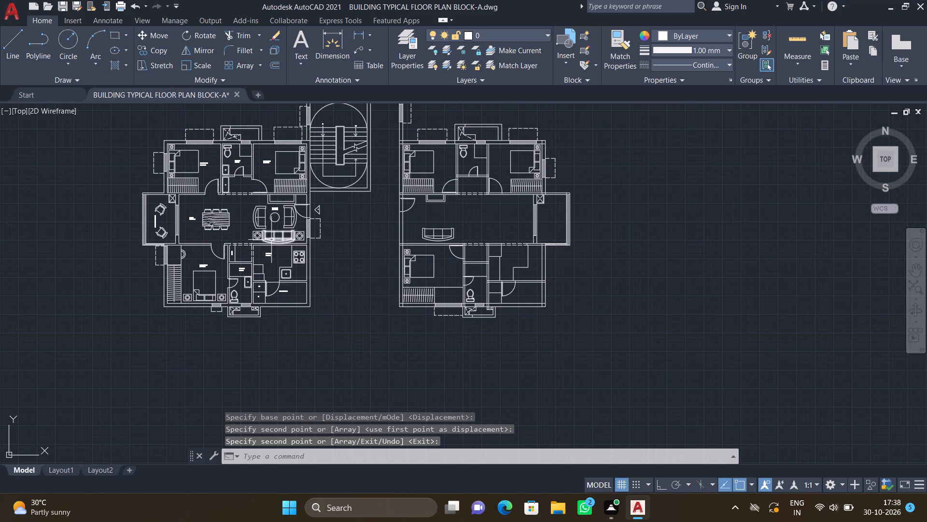
scroll(271, 240, "up", 4)
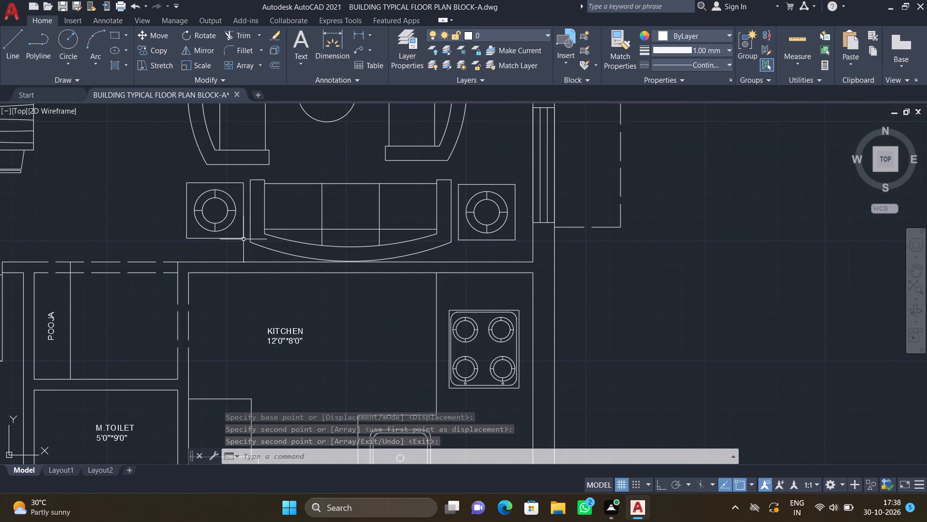
type("CO")
key("Return")
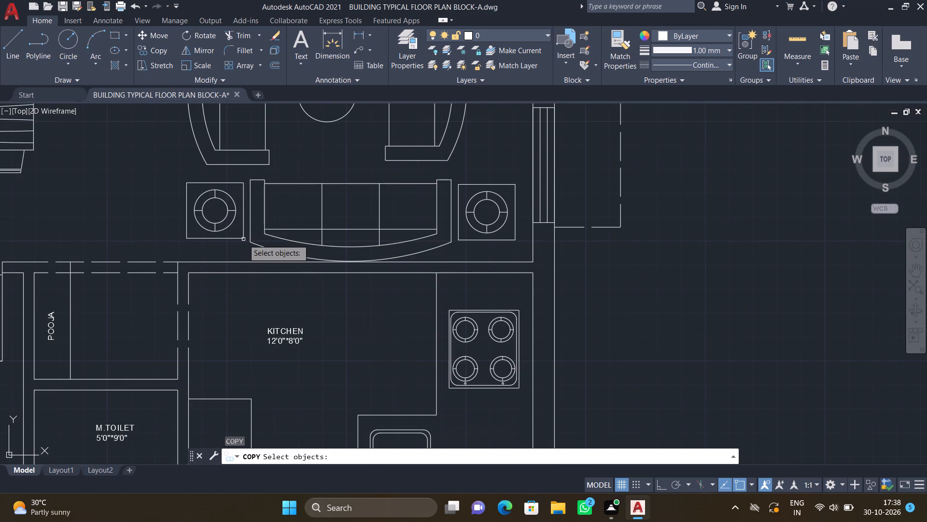
scroll(249, 235, "up", 1)
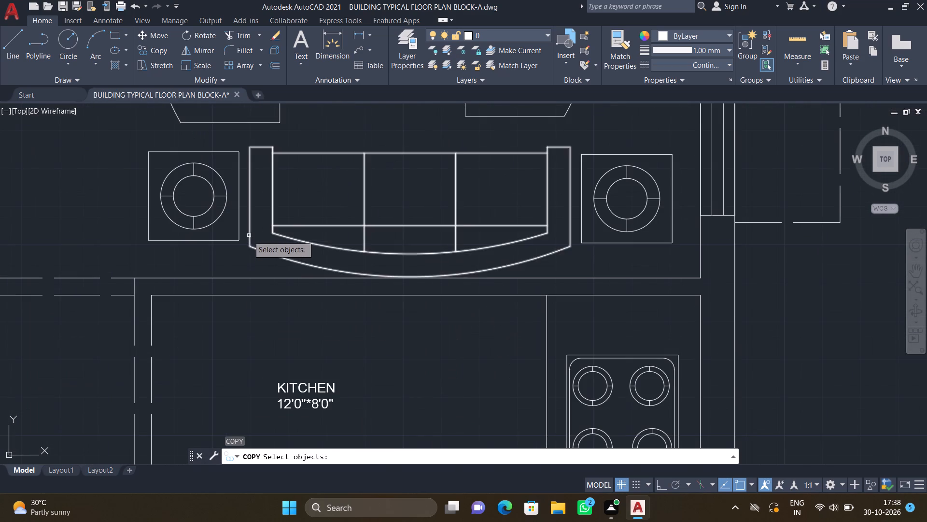
left_click(243, 247)
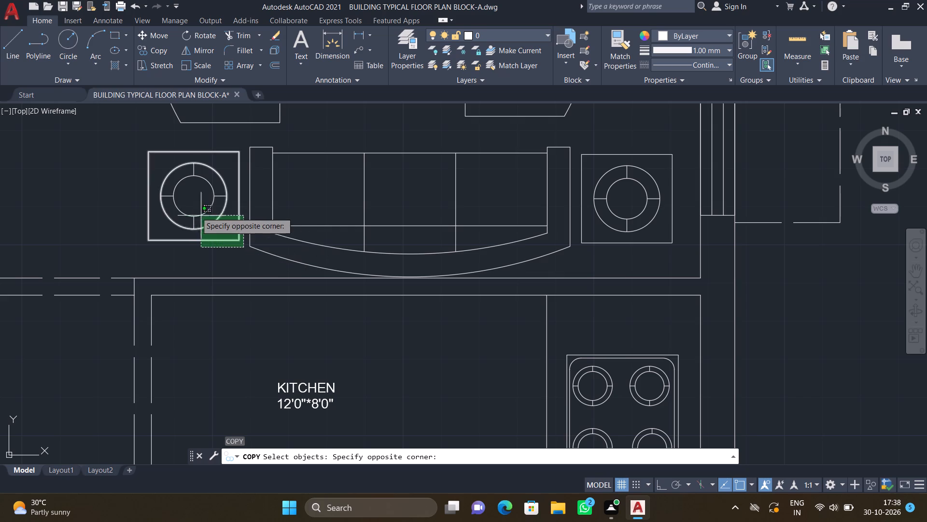
scroll(125, 142, "up", 1)
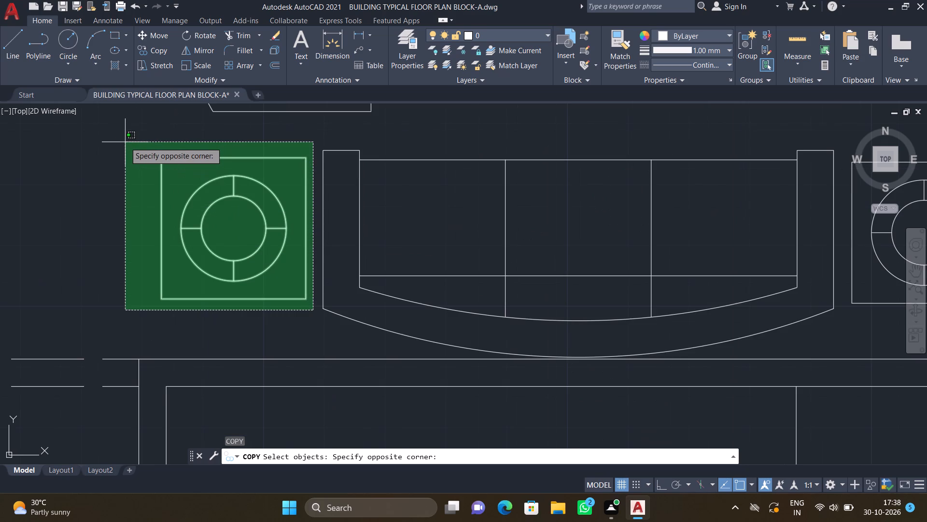
left_click(134, 138)
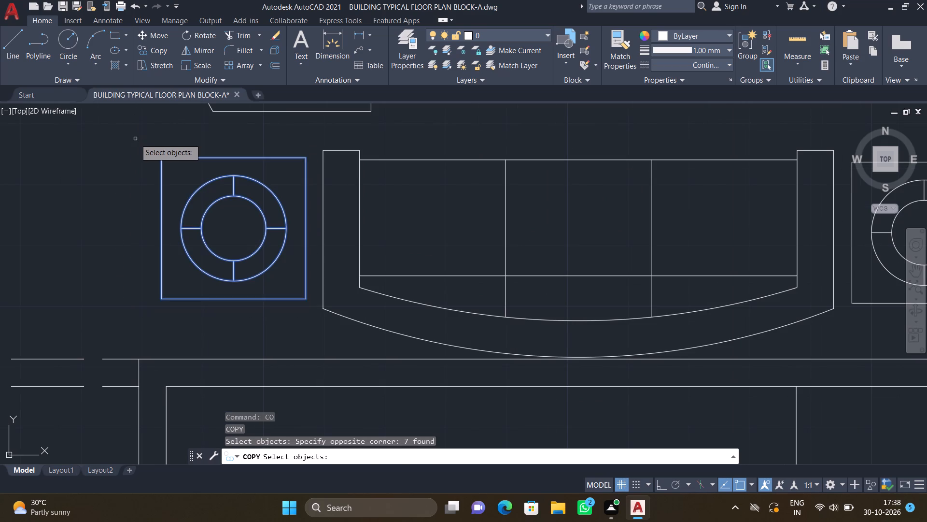
key("Return")
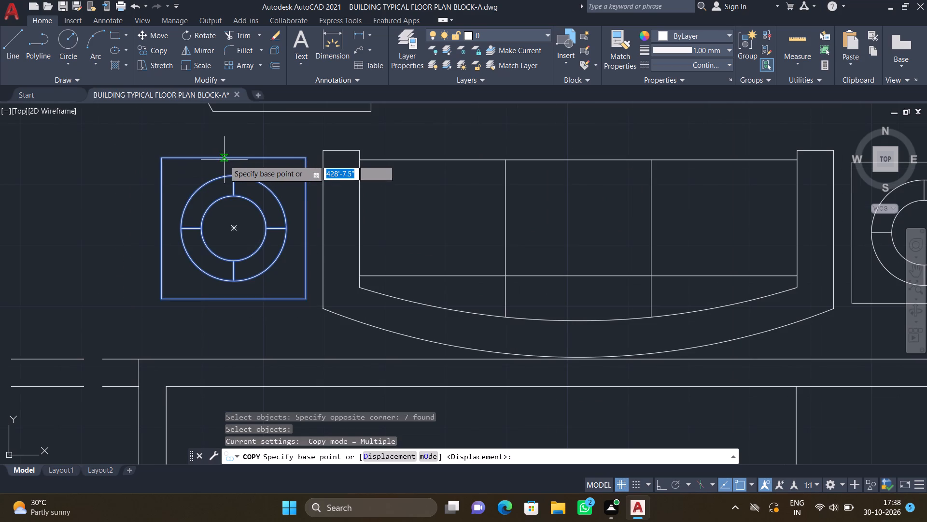
left_click_drag(236, 158, 240, 158)
scroll(353, 225, "down", 5)
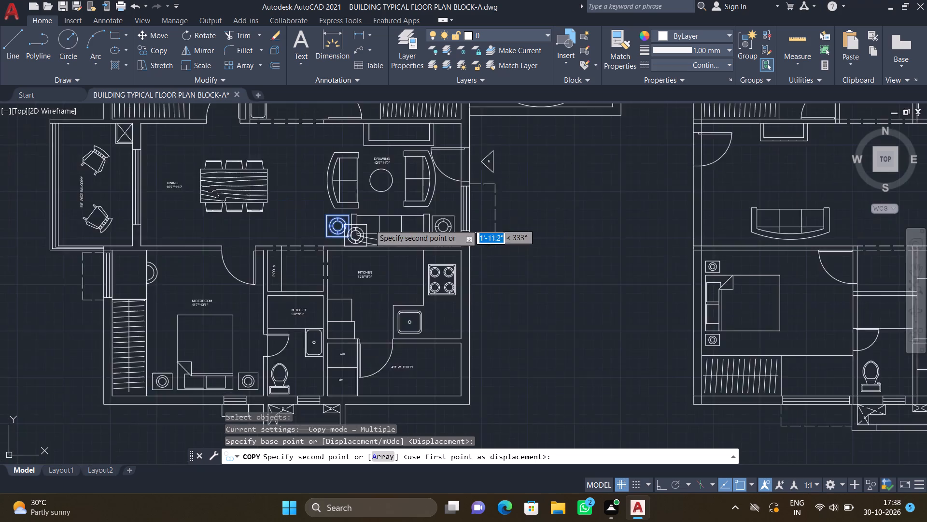
middle_click_drag(478, 240, 391, 237)
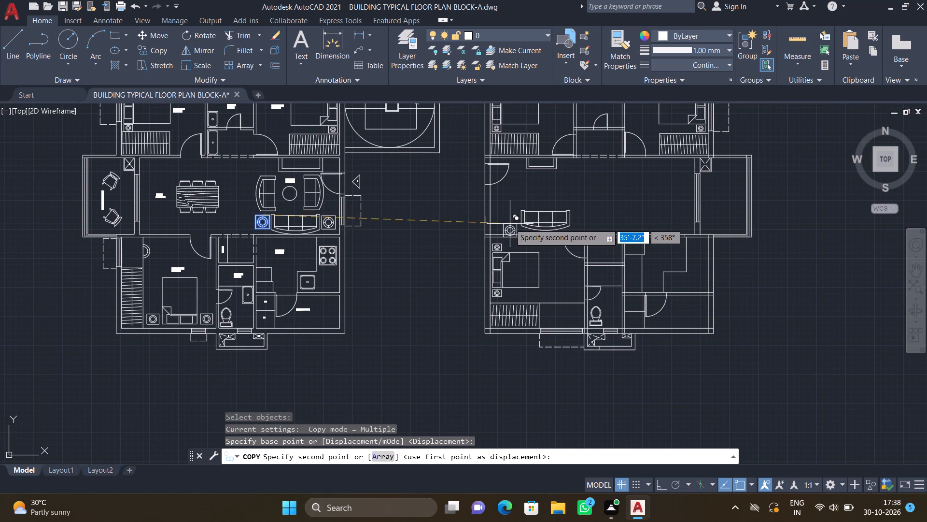
scroll(508, 233, "up", 4)
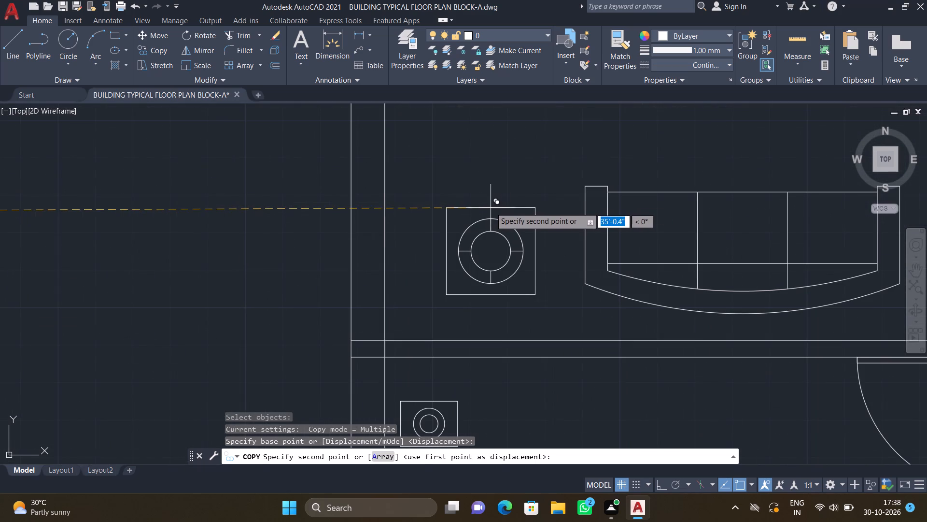
left_click(506, 195)
Place another copy of the side table and lamp about 45'-10" from the original, just right of the new three-seater sofa.
scroll(565, 199, "down", 1)
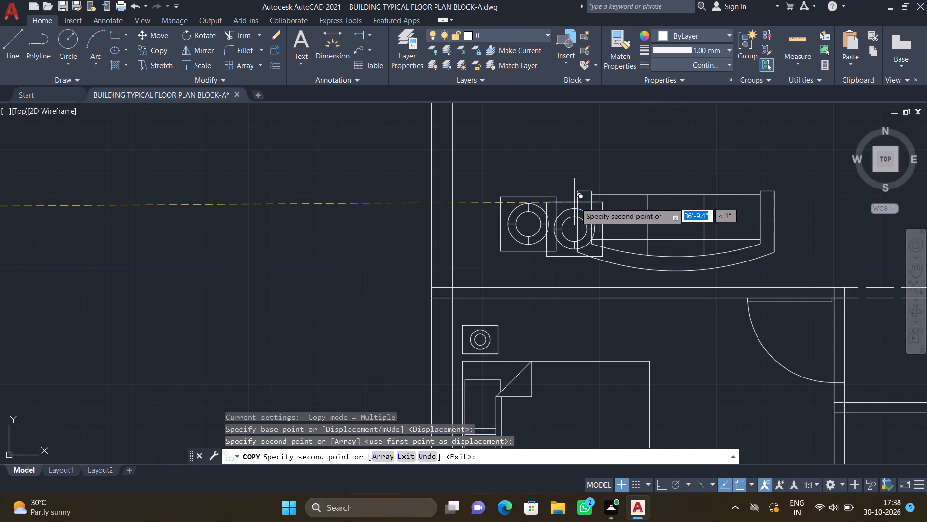
scroll(608, 205, "down", 1)
scroll(740, 204, "up", 1)
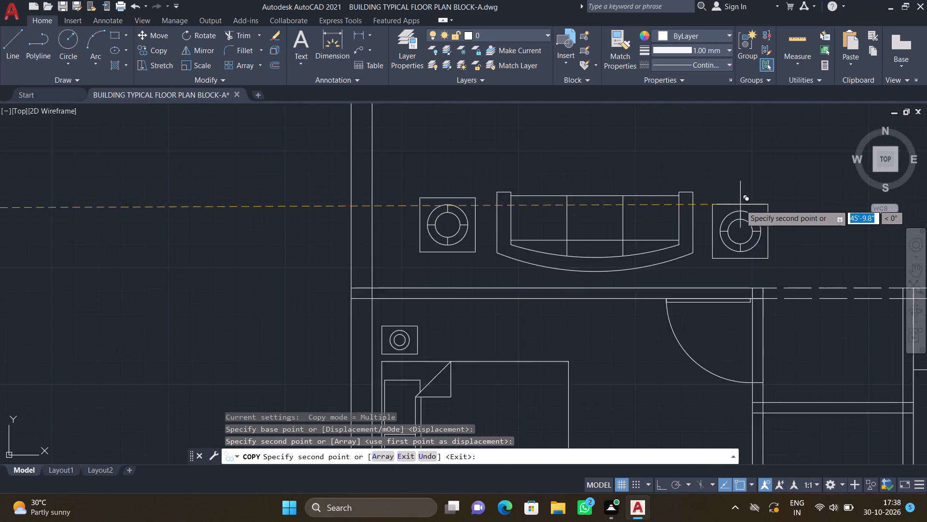
scroll(740, 204, "up", 1)
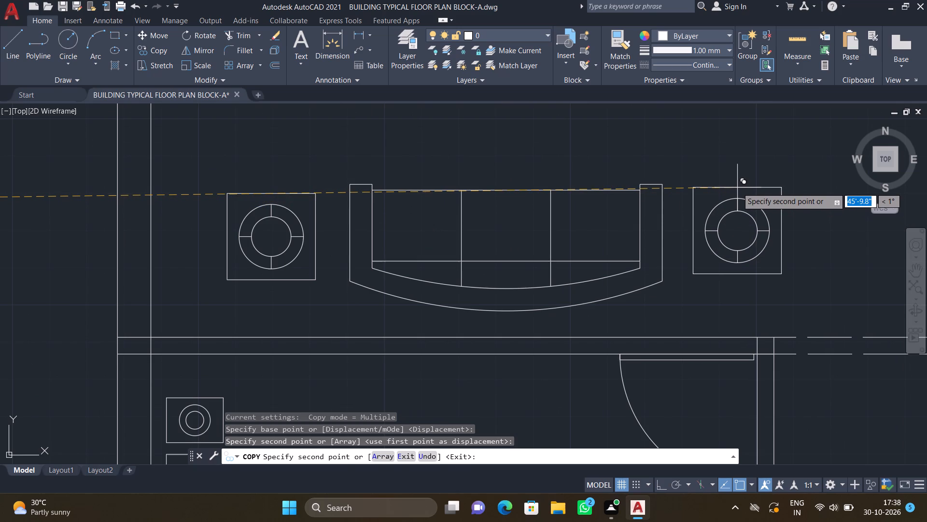
left_click(737, 188)
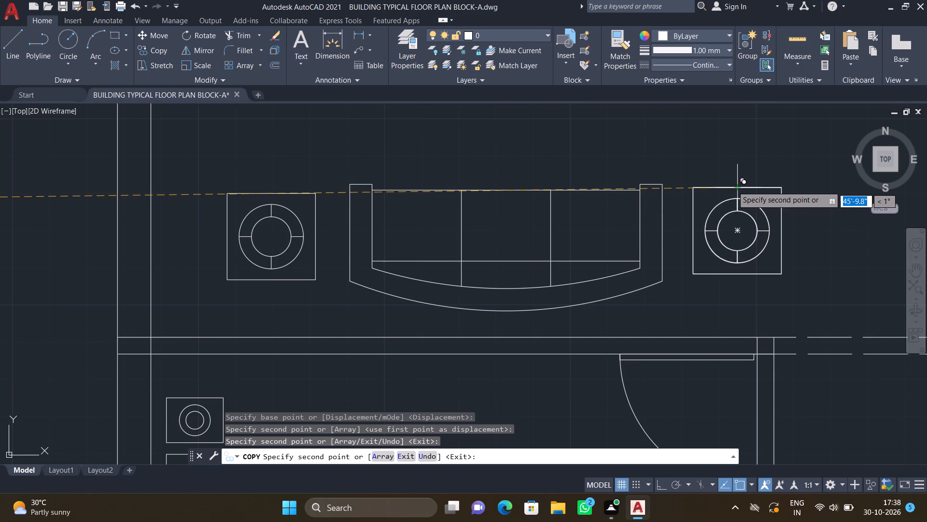
key("Return")
Copy the left two-seater sofa from the lower-left flat's DRAWING room about 36' horizontally, above the left end of the new three-seater.
scroll(693, 196, "down", 3)
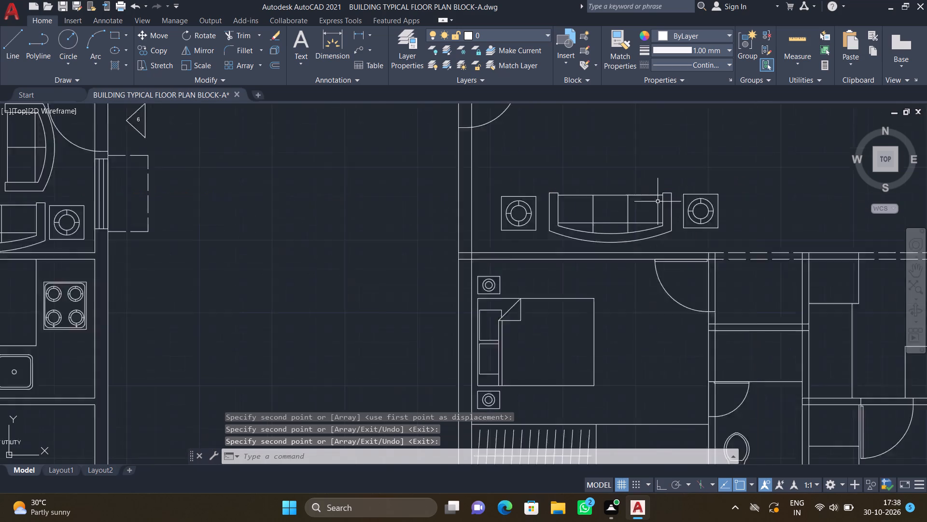
scroll(633, 211, "down", 1)
scroll(354, 198, "up", 1)
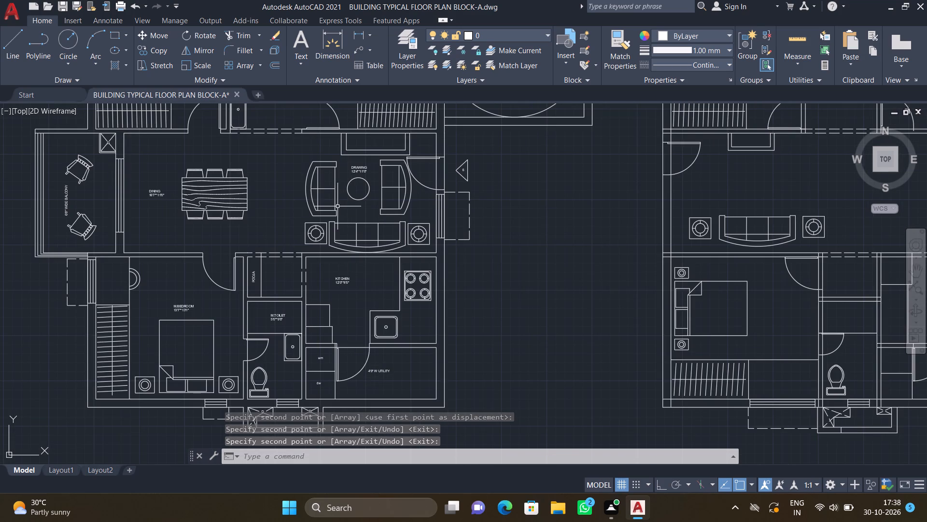
type("CO")
key("Return")
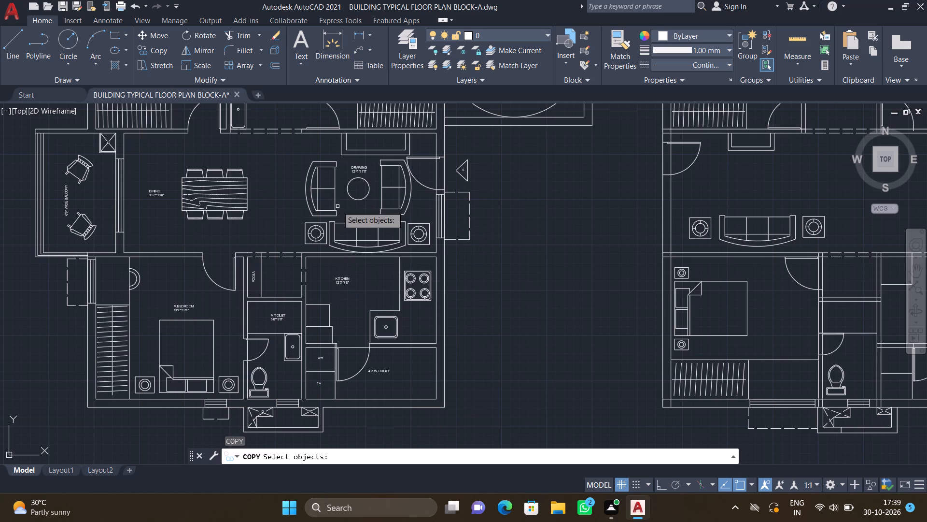
left_click(335, 200)
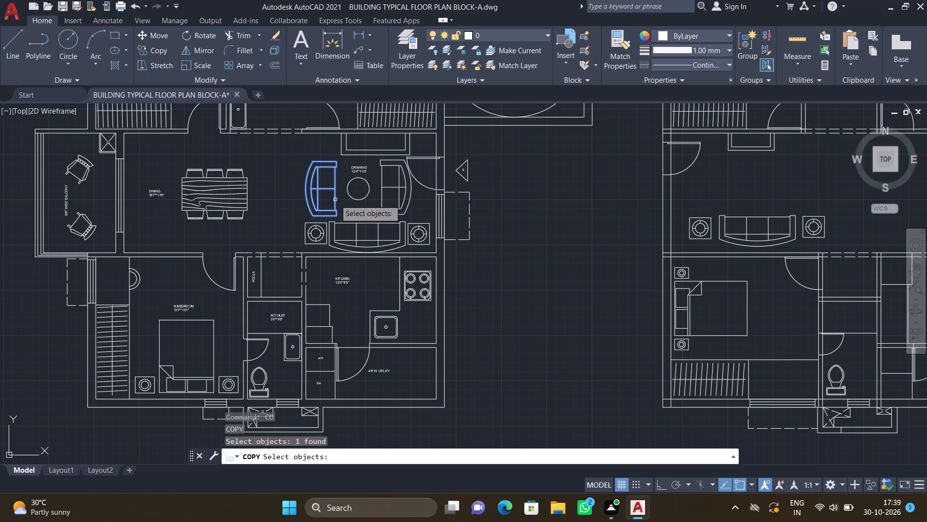
key("Return")
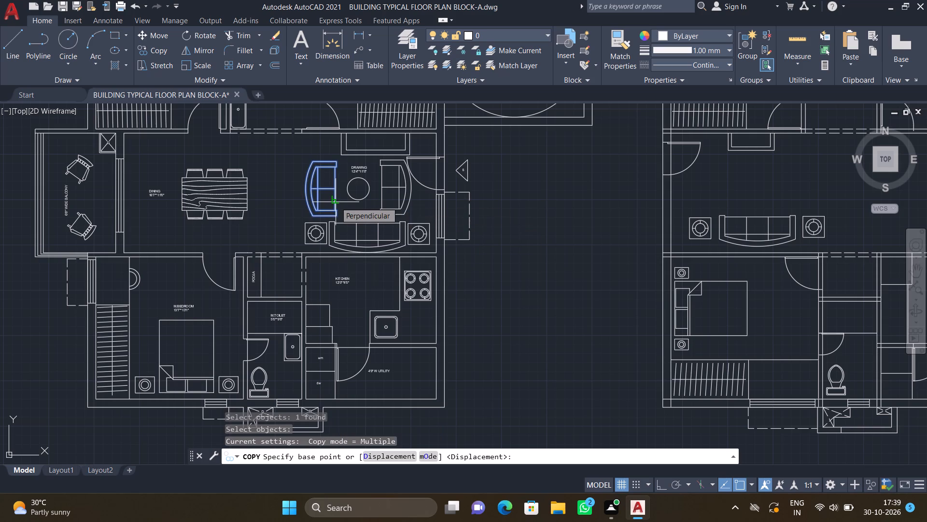
left_click(337, 190)
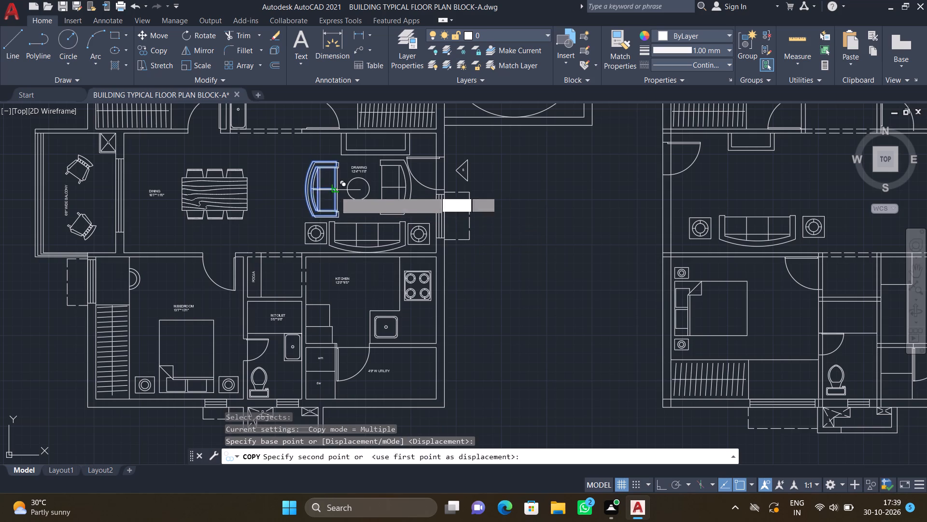
scroll(532, 225, "down", 2)
scroll(610, 219, "up", 2)
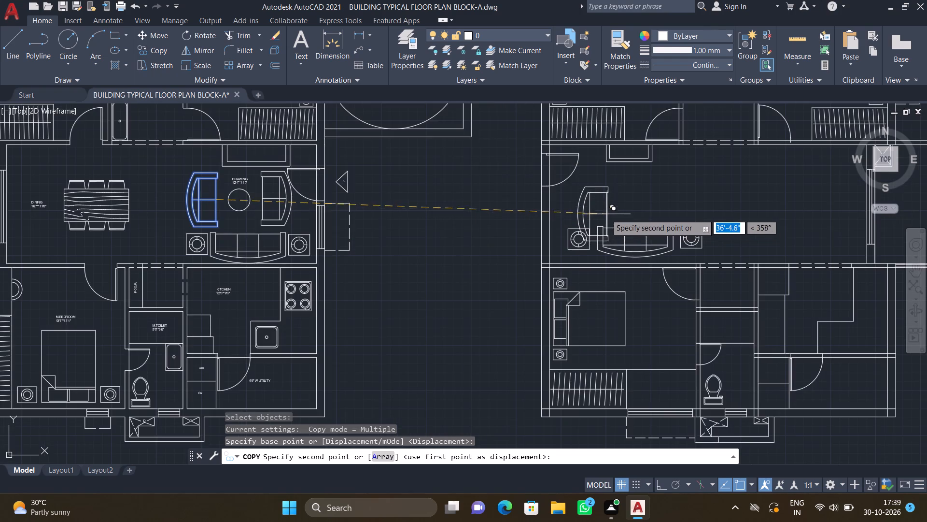
scroll(610, 192, "up", 2)
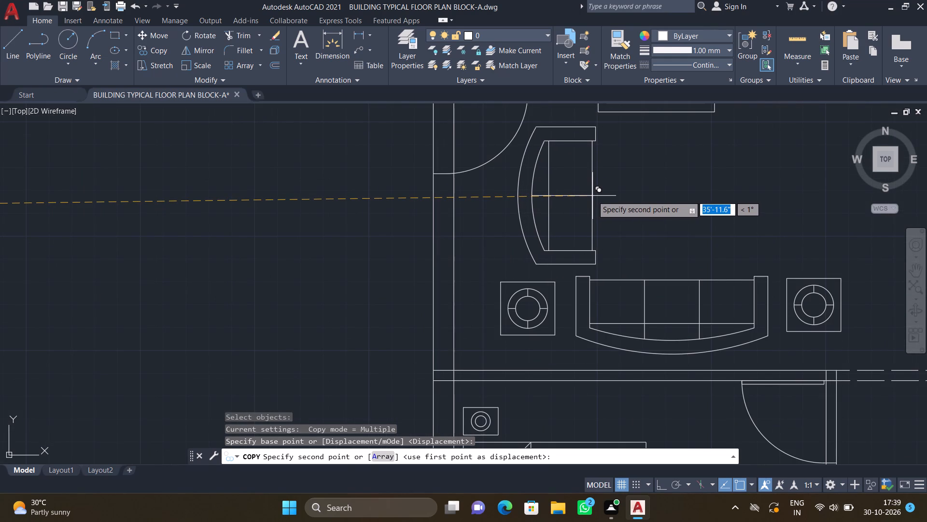
left_click(592, 196)
key("Return")
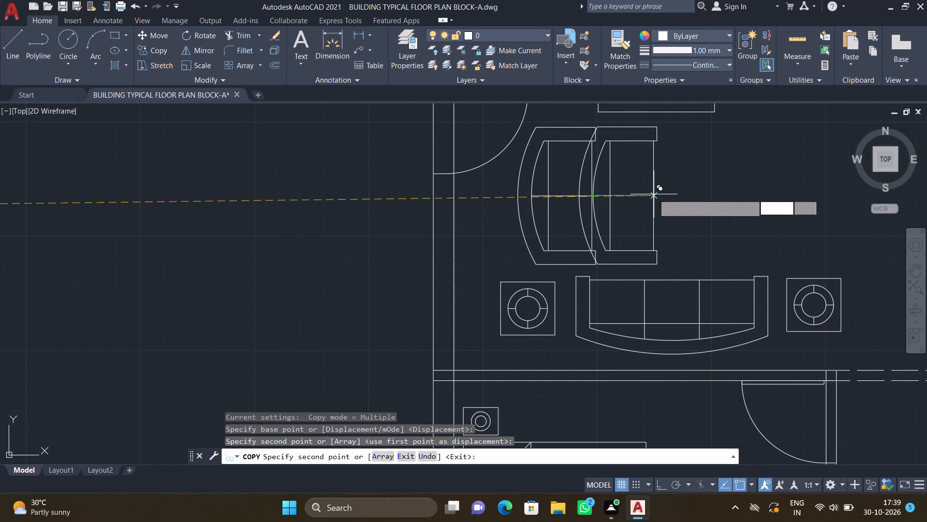
scroll(642, 198, "down", 3)
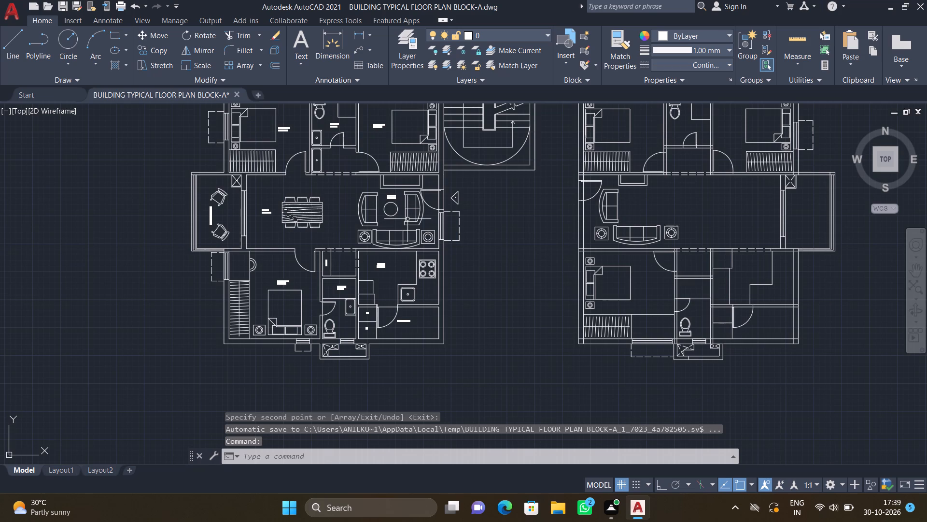
Copy the right two-seater sofa from the lower-left flat's DRAWING room about 38'-2" horizontally, above the right end of the new three-seater.
scroll(421, 219, "up", 2)
type("CO")
key("Return")
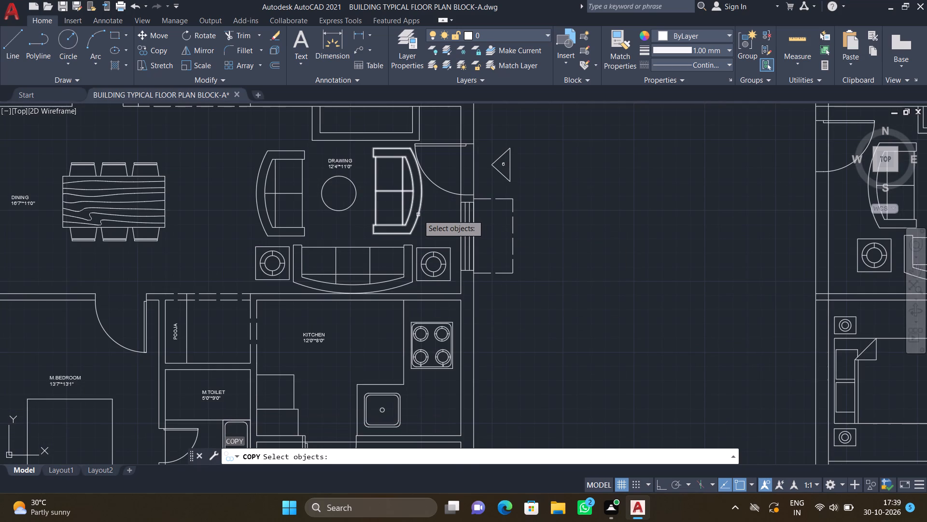
left_click(418, 214)
key("Return")
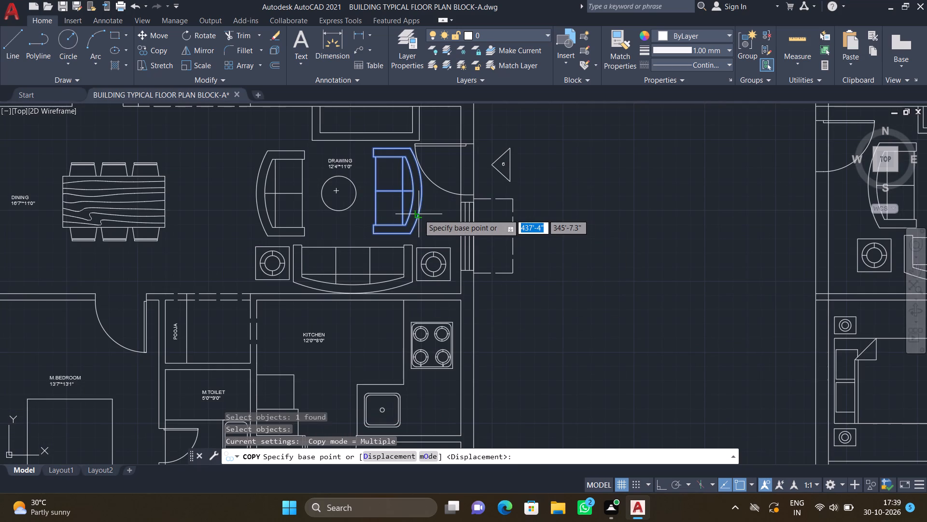
scroll(423, 191, "up", 1)
left_click(421, 189)
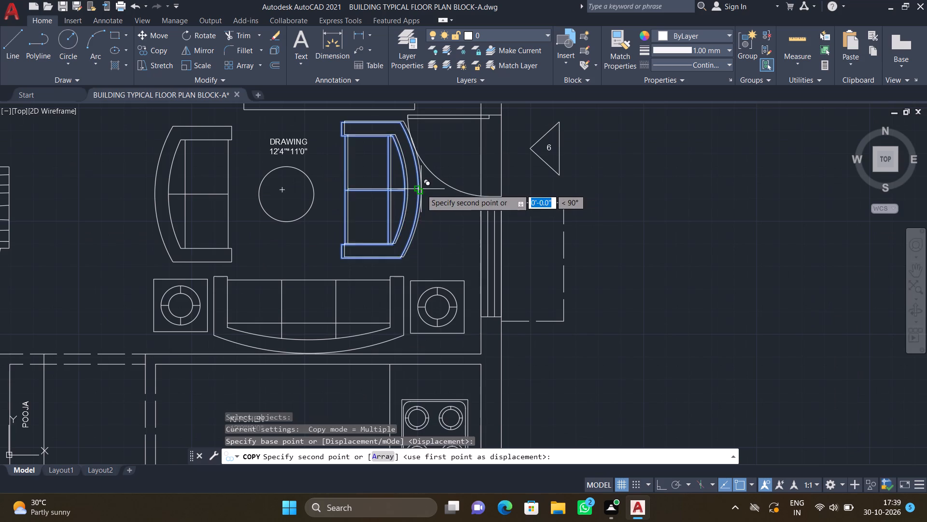
scroll(470, 224, "down", 4)
middle_click_drag(604, 248, 492, 244)
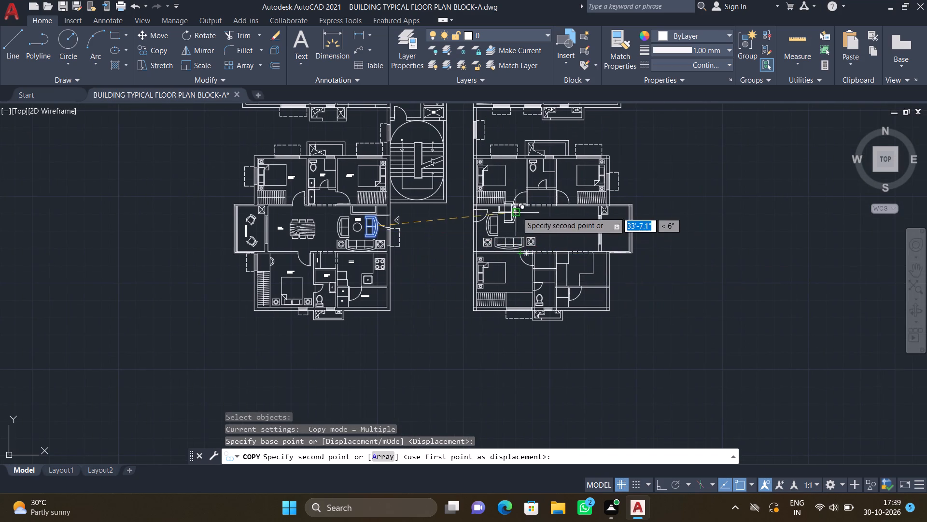
scroll(535, 223, "up", 2)
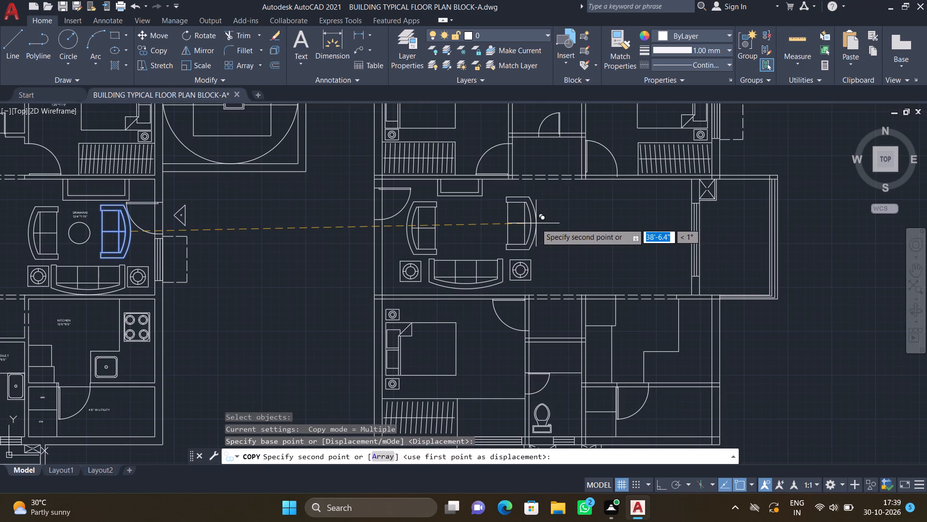
scroll(534, 224, "up", 2)
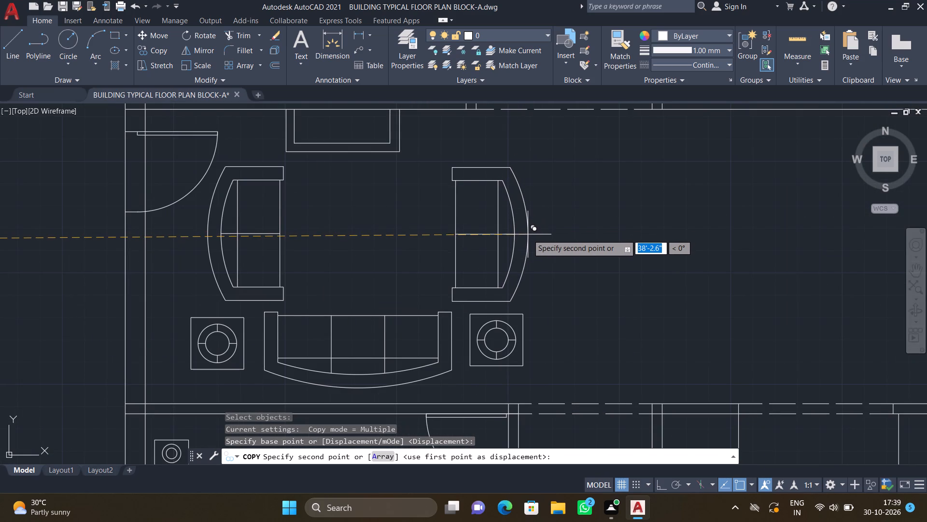
left_click(526, 233)
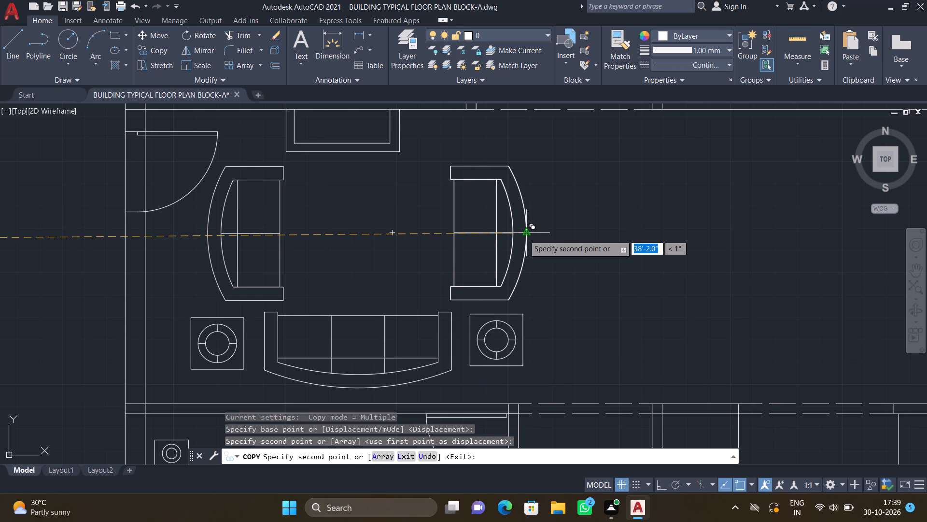
key("Return")
Copy the round centre table from the lower-left flat's DRAWING room about 37' horizontally, between the two new two-seater sofas.
scroll(381, 246, "down", 3)
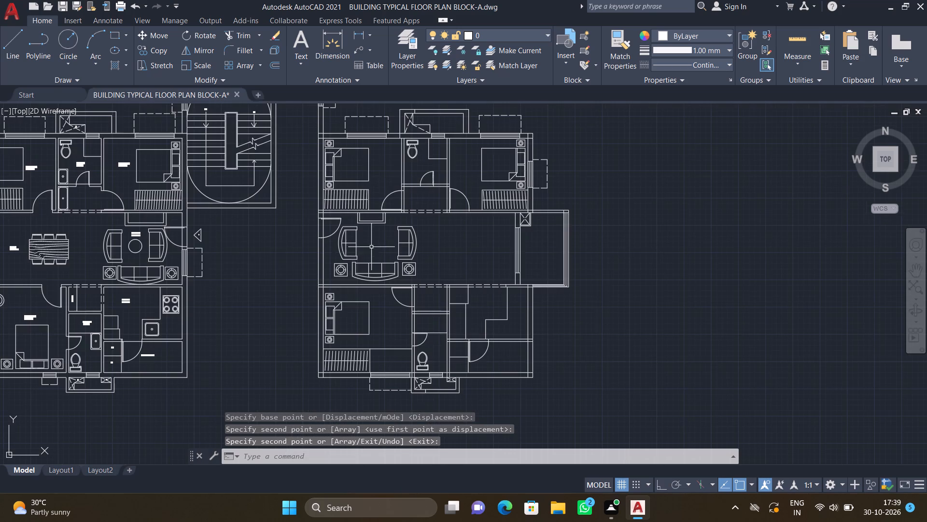
scroll(141, 259, "up", 2)
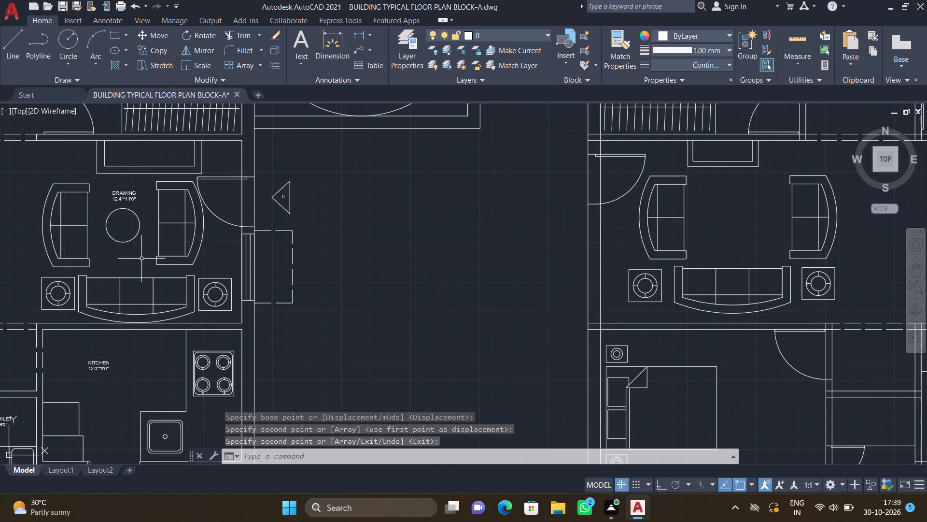
type("CO")
key("Return")
left_click(139, 227)
key("Return")
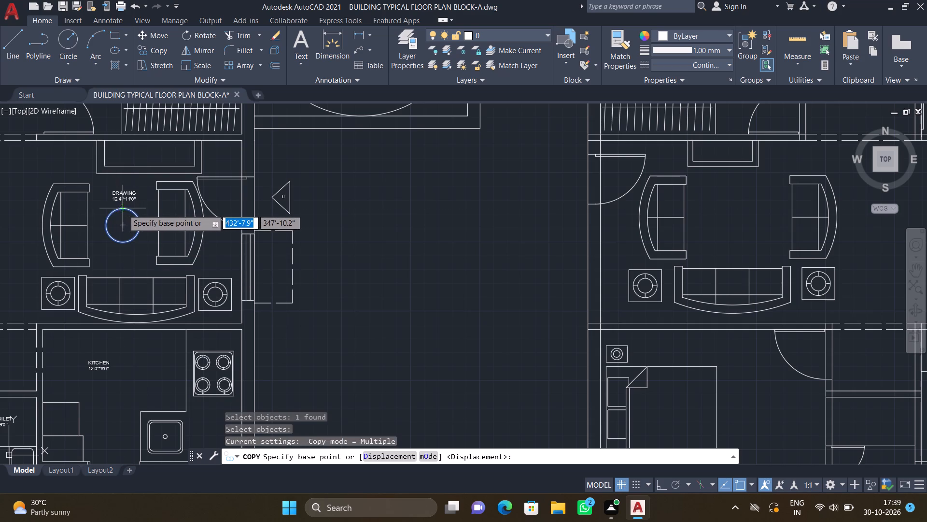
left_click(120, 224)
scroll(275, 228, "down", 1)
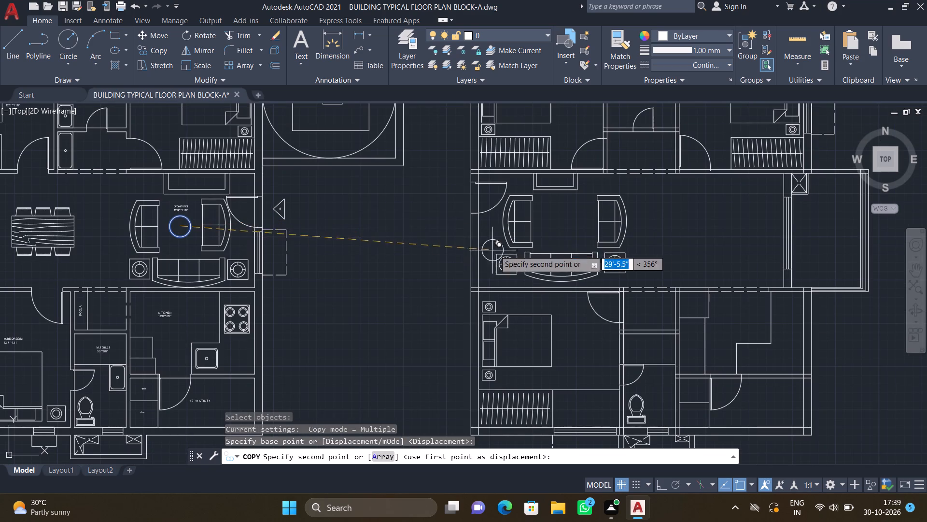
scroll(571, 221, "up", 1)
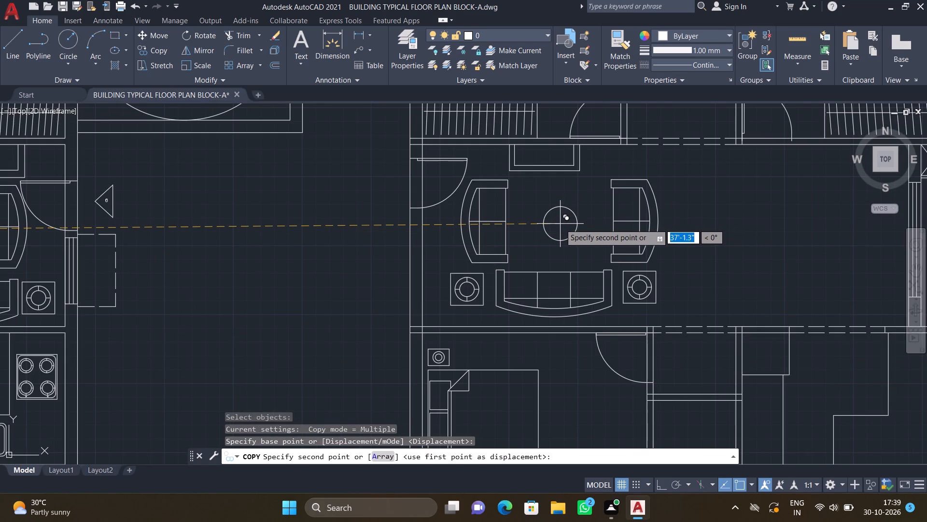
left_click(562, 222)
key("Return")
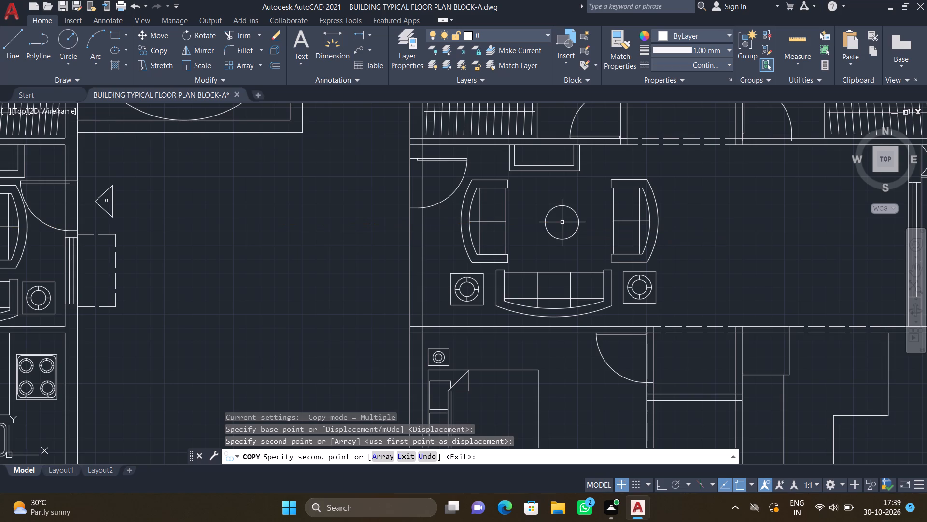
Copy the six-chair dining table set from the lower-left flat's DINING area about 64' horizontally, between the new sofas and the balcony.
scroll(606, 235, "down", 2)
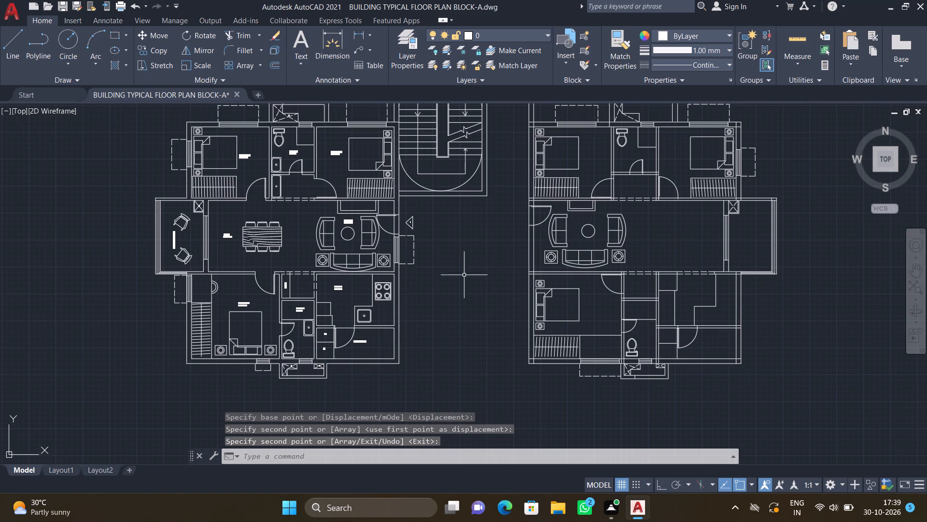
scroll(292, 289, "down", 1)
scroll(291, 274, "up", 2)
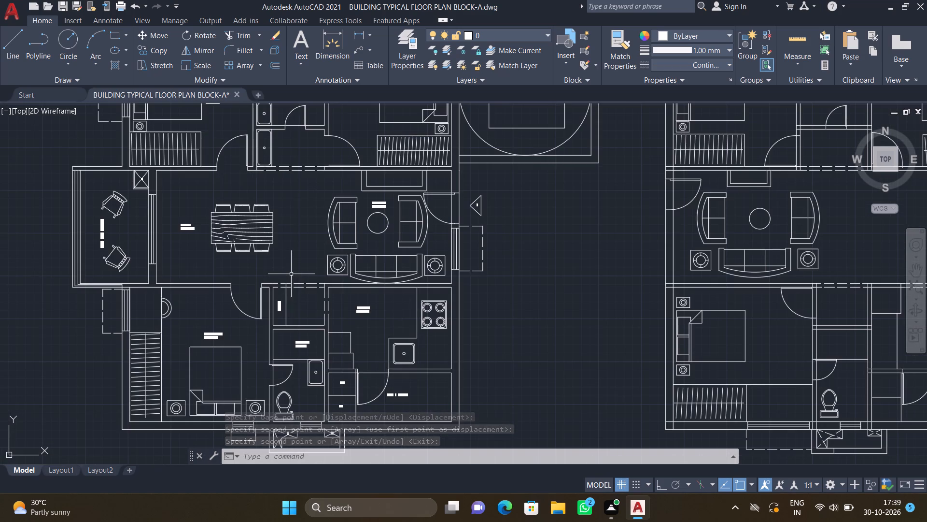
key("c")
key("o")
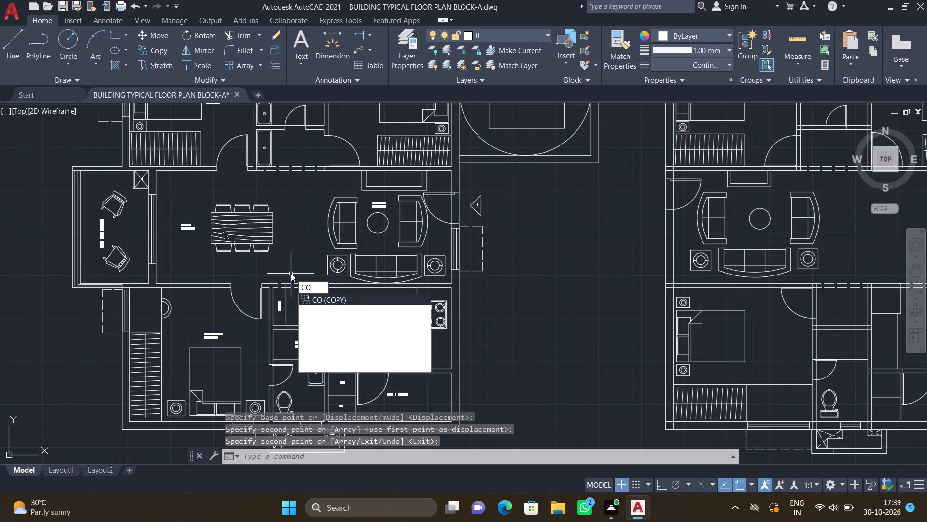
key("Return")
scroll(267, 259, "up", 3)
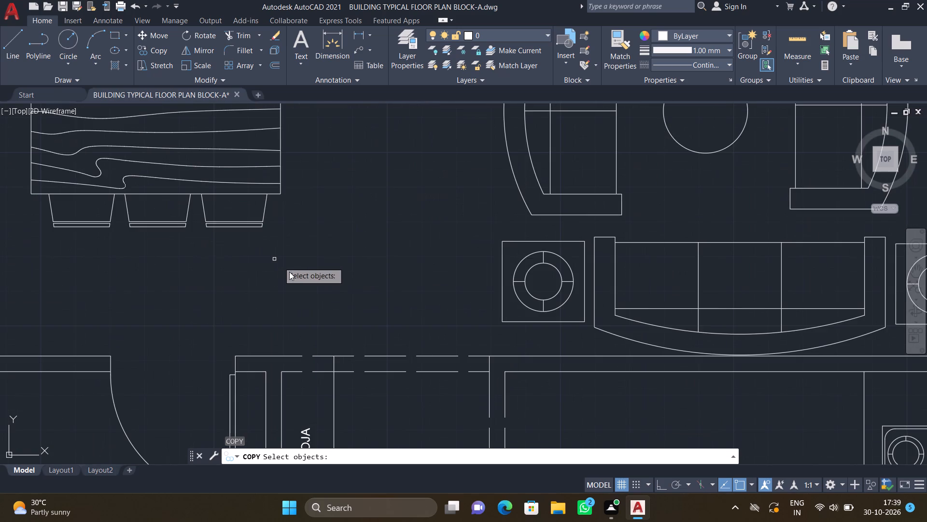
scroll(297, 265, "down", 1)
left_click_drag(299, 264, 292, 259)
scroll(194, 192, "down", 3)
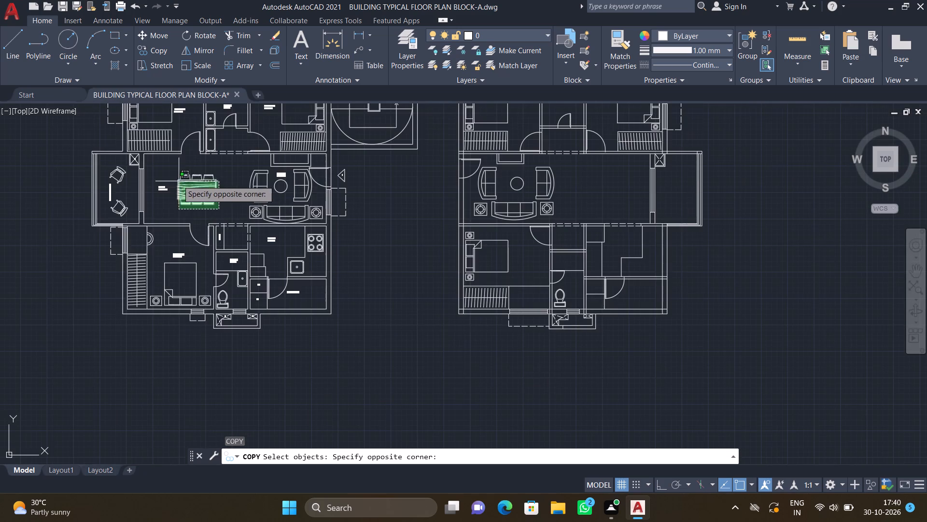
scroll(172, 172, "up", 2)
left_click(171, 168)
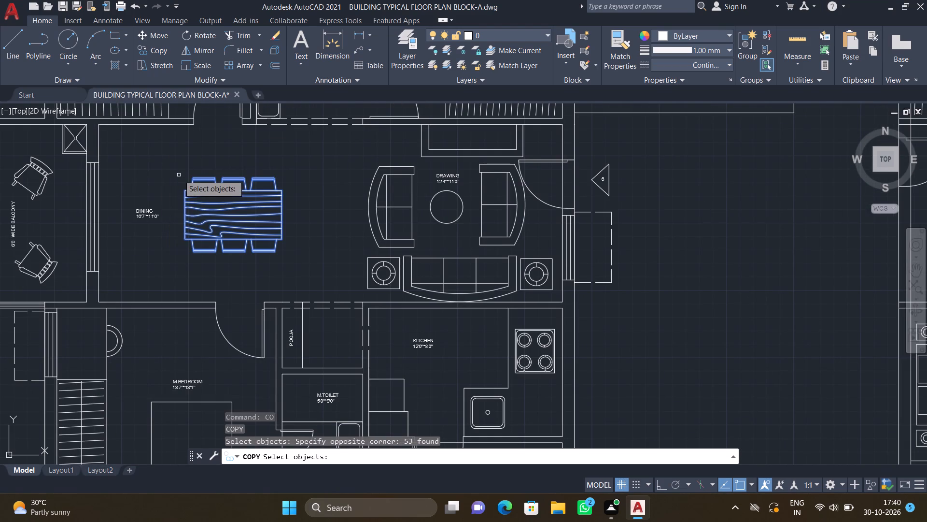
key("Return")
scroll(231, 182, "up", 1)
left_click(230, 178)
scroll(296, 207, "down", 3)
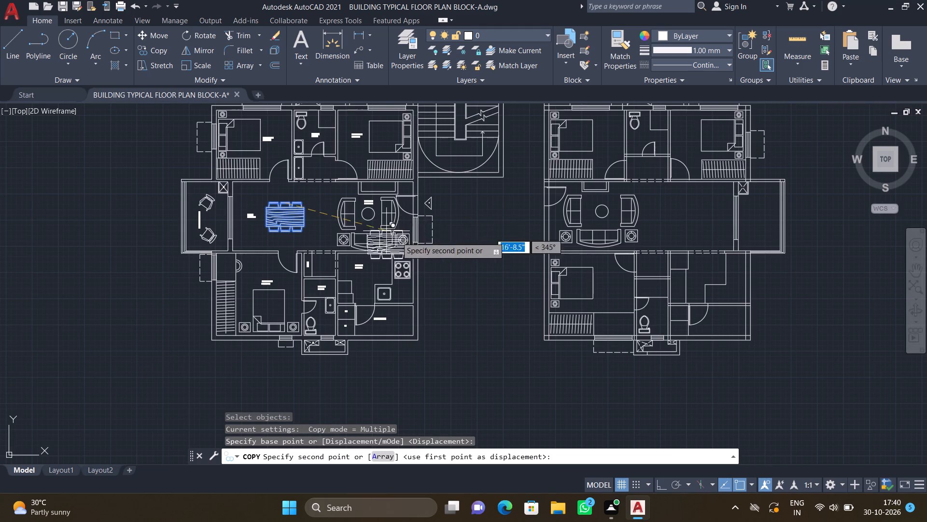
scroll(535, 231, "down", 1)
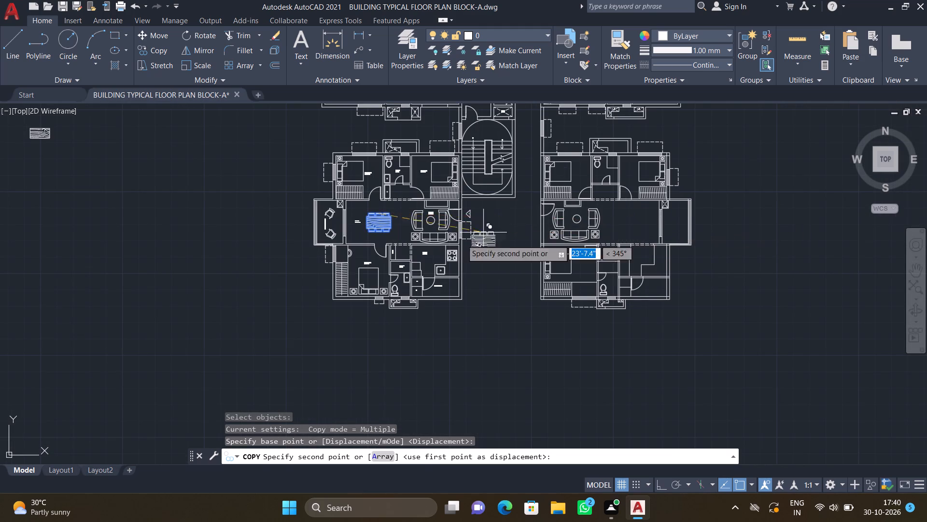
scroll(520, 232, "down", 1)
scroll(611, 226, "up", 2)
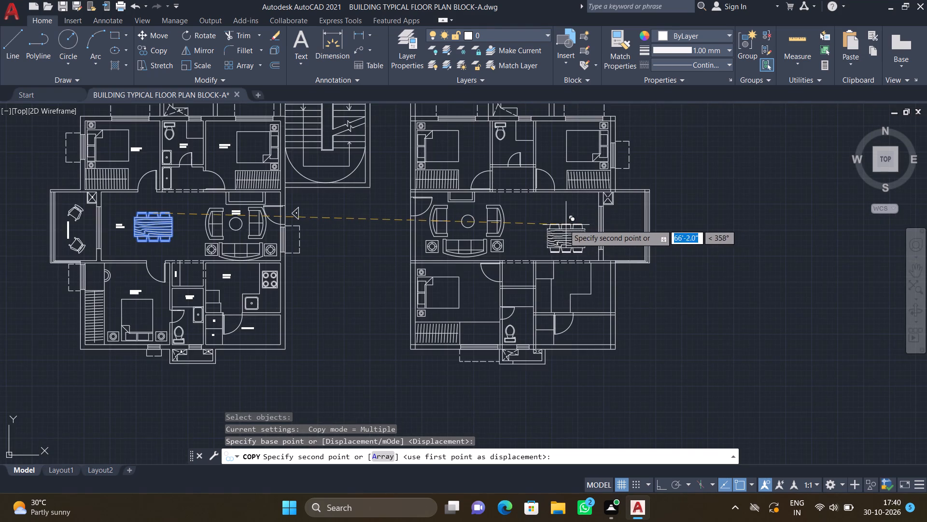
scroll(558, 222, "up", 3)
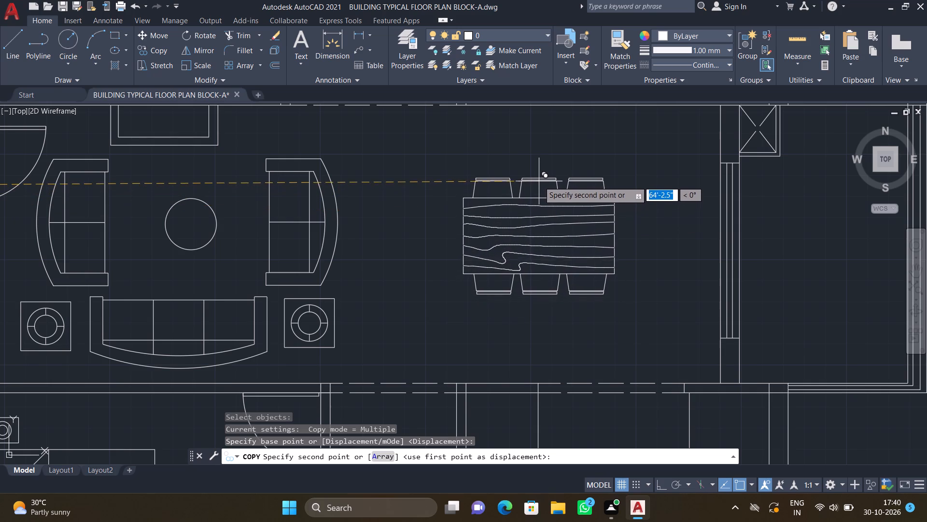
left_click(533, 177)
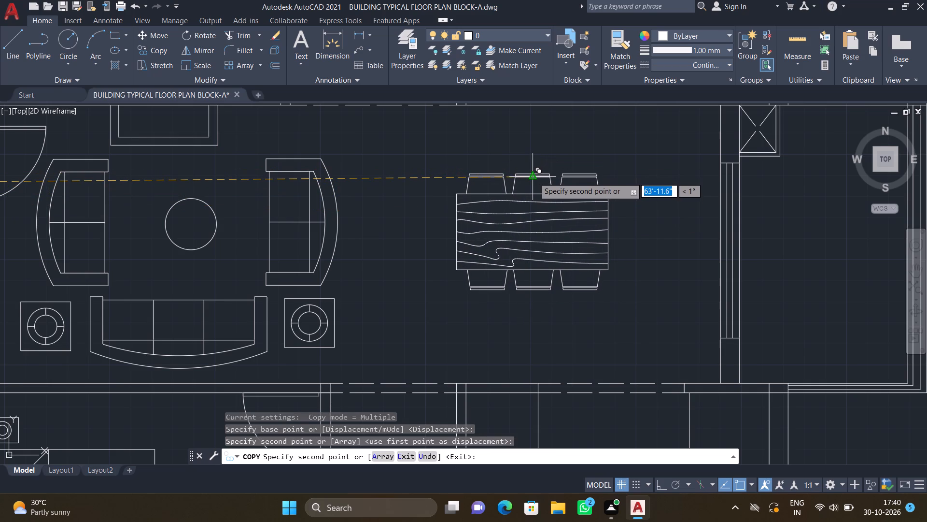
key("Return")
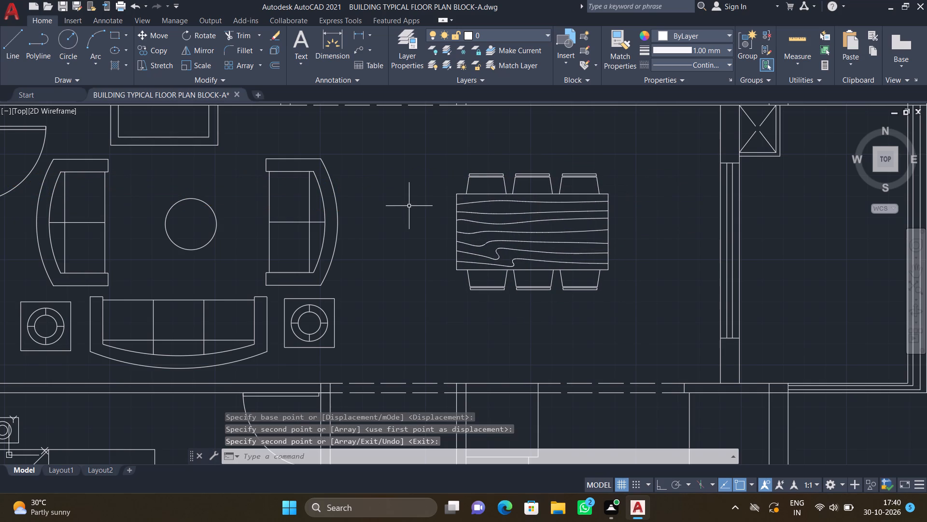
Copy the upper chair from the upper-right flat's balcony about 49' down, into the upper part of the lower-right flat's balcony.
scroll(366, 274, "down", 3)
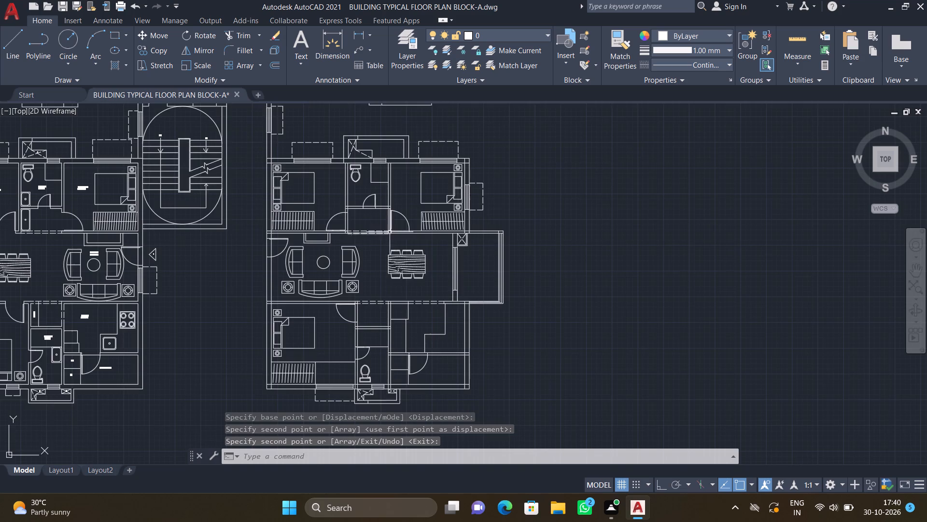
scroll(390, 232, "down", 3)
scroll(417, 162, "up", 5)
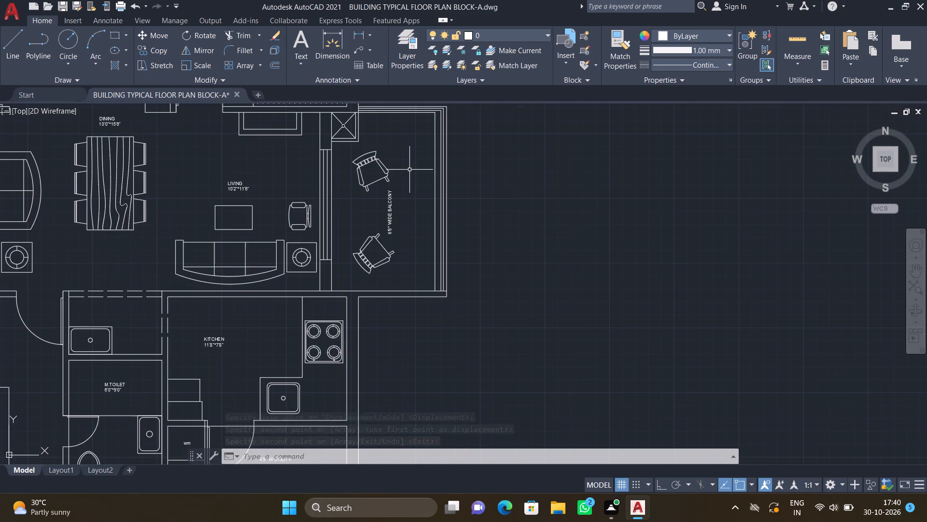
type("CO")
key("Return")
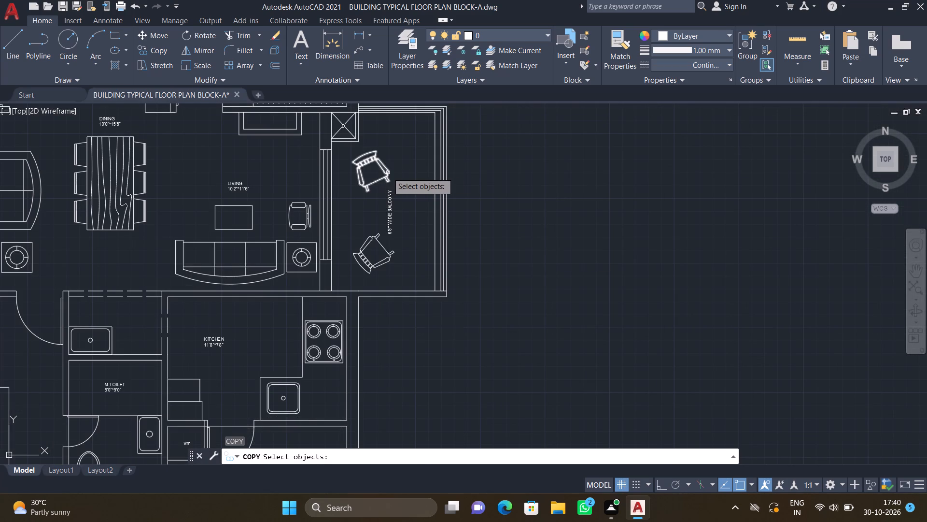
left_click(389, 172)
key("Return")
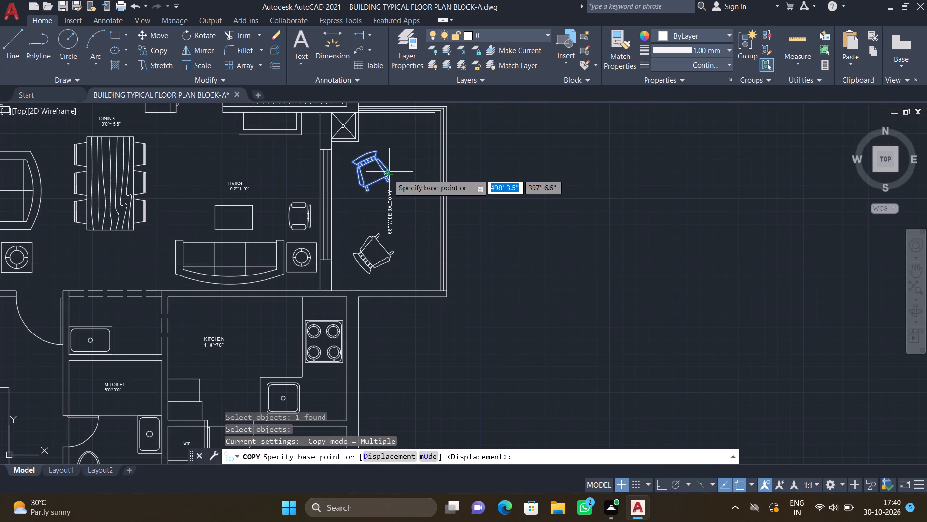
left_click_drag(365, 155, 366, 160)
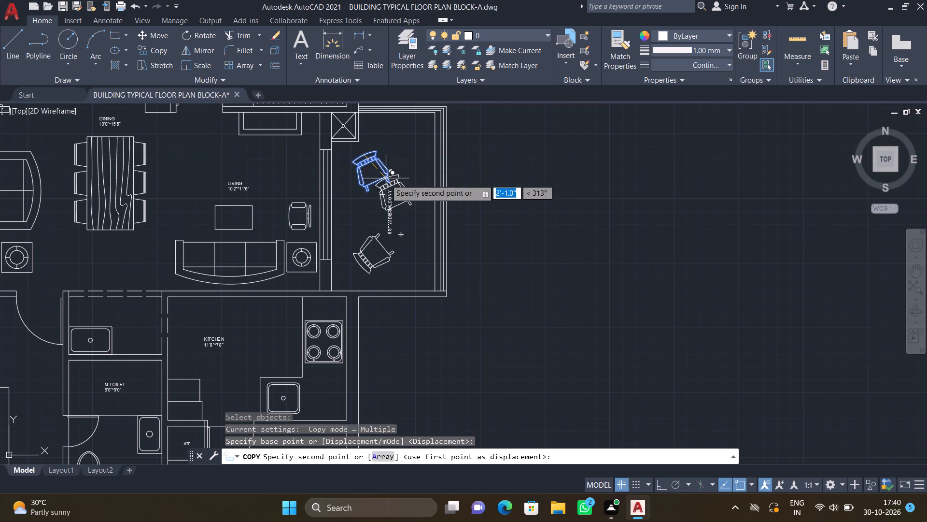
scroll(407, 248, "down", 3)
scroll(390, 202, "down", 2)
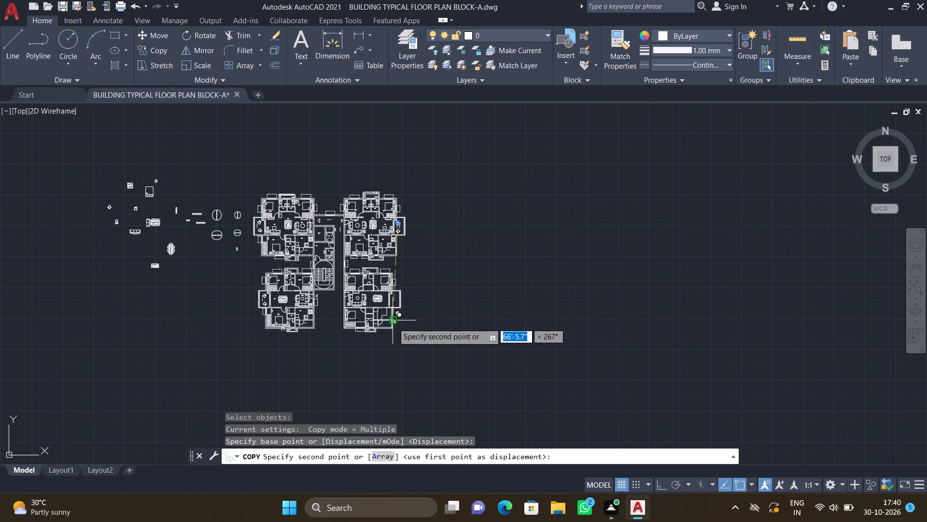
scroll(383, 300, "up", 3)
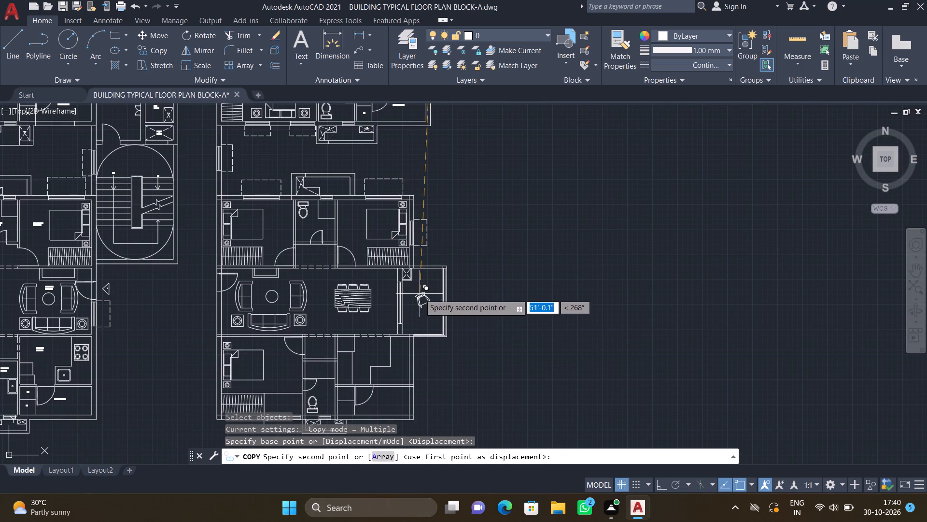
scroll(414, 289, "up", 2)
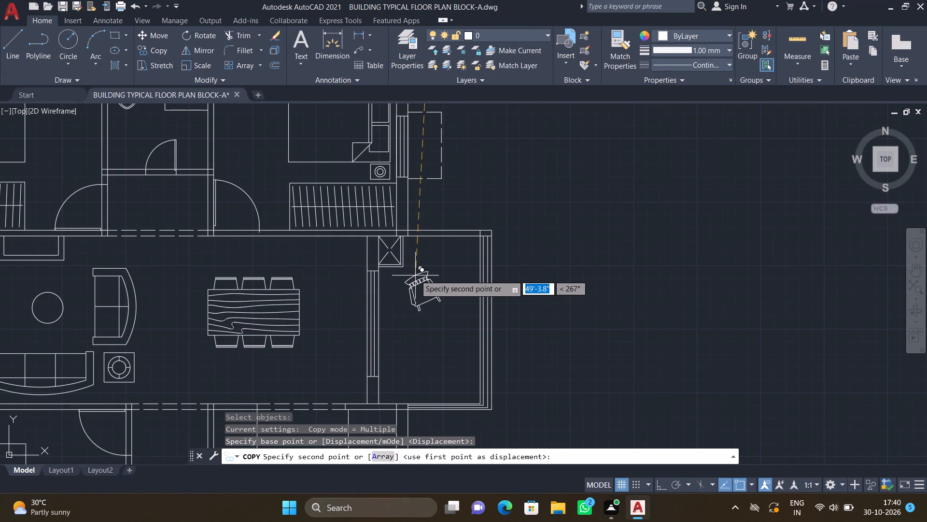
left_click(415, 273)
key("Return")
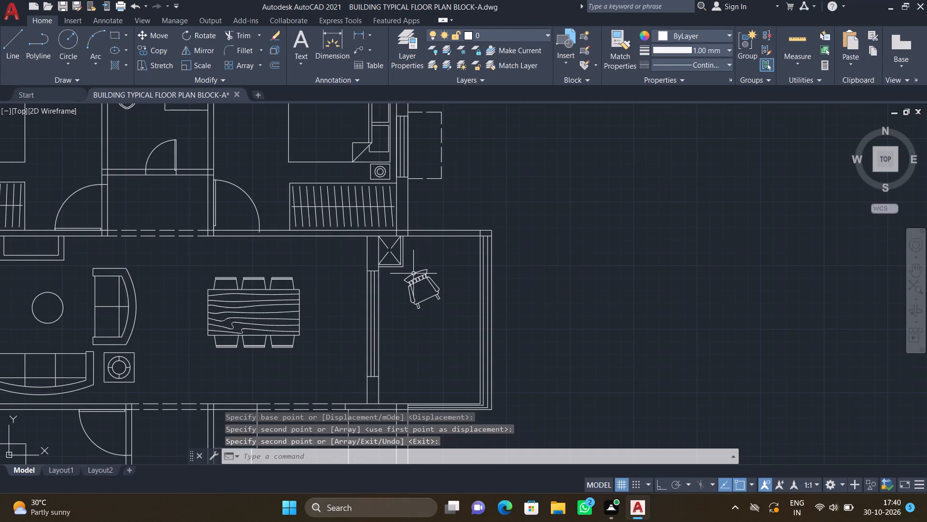
Copy the lower chair from the upper-right flat's balcony about 49' down, into the lower part of the lower-right flat's balcony.
scroll(409, 268, "down", 4)
scroll(426, 168, "up", 4)
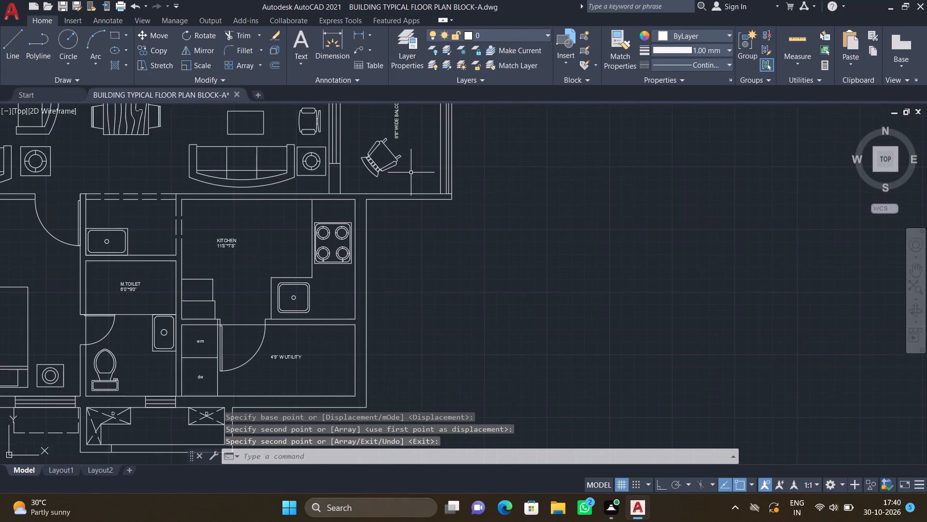
scroll(411, 173, "up", 1)
type("CO")
key("Return")
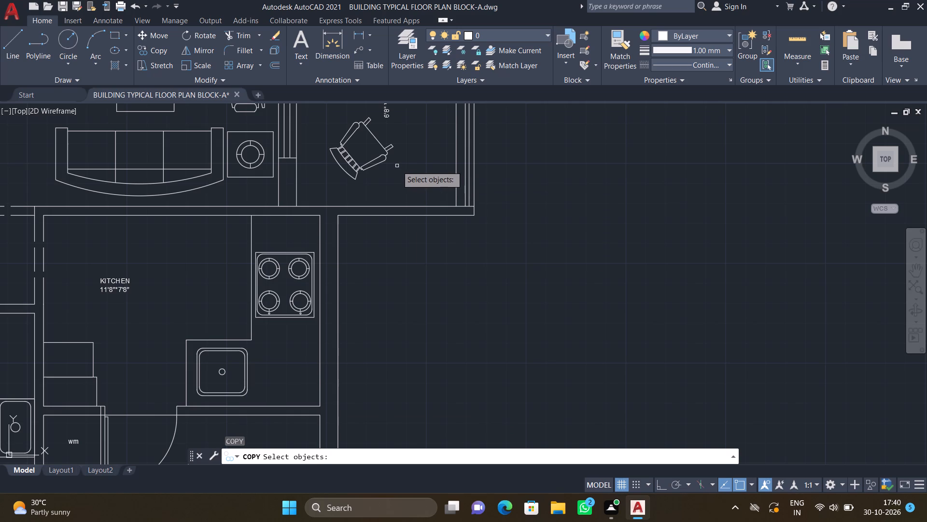
left_click(390, 147)
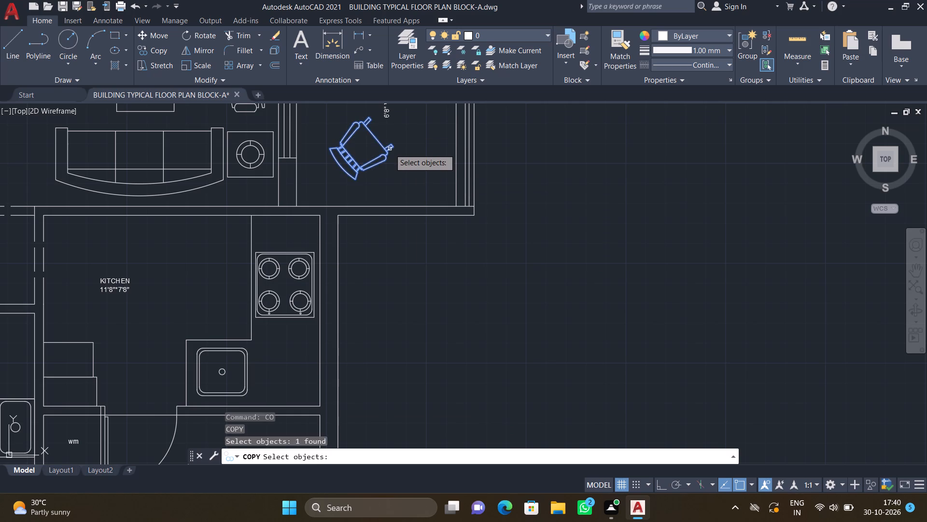
key("Return")
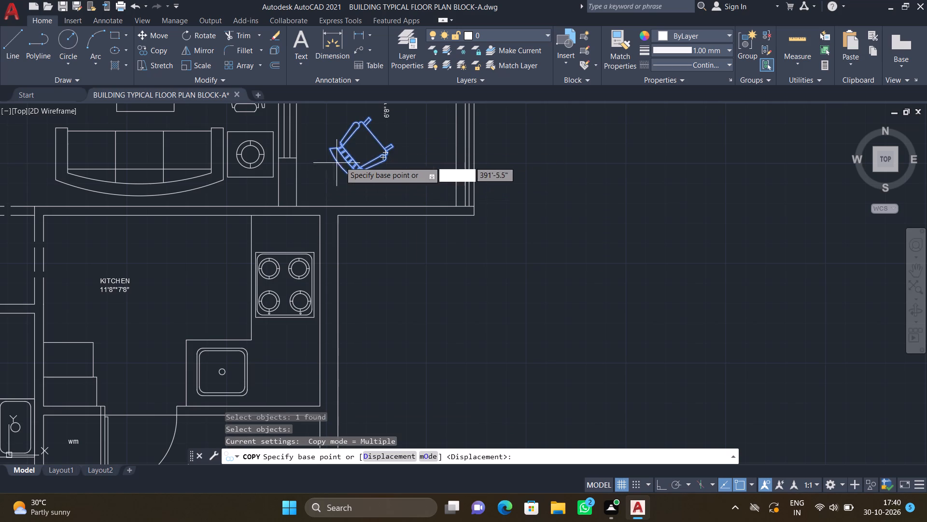
left_click(338, 166)
scroll(426, 283, "down", 4)
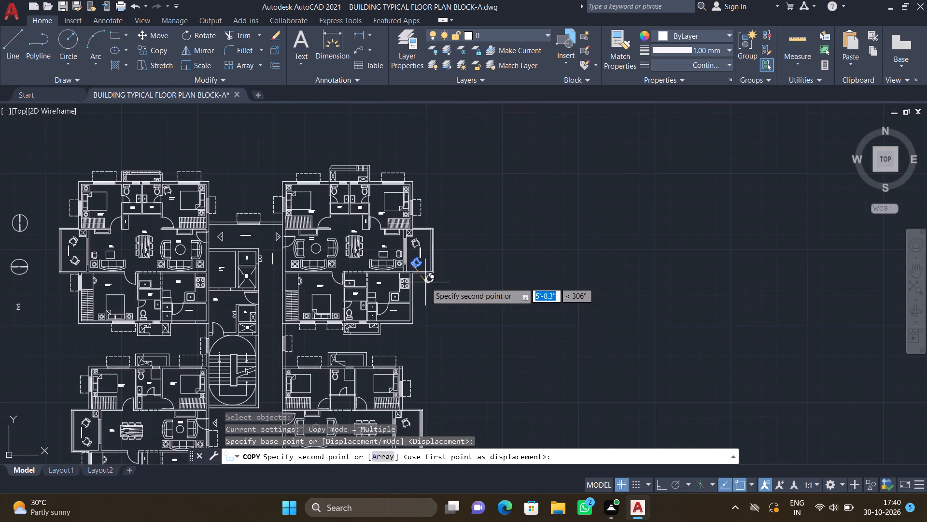
middle_click_drag(414, 277, 403, 164)
scroll(409, 168, "down", 1)
scroll(397, 263, "up", 3)
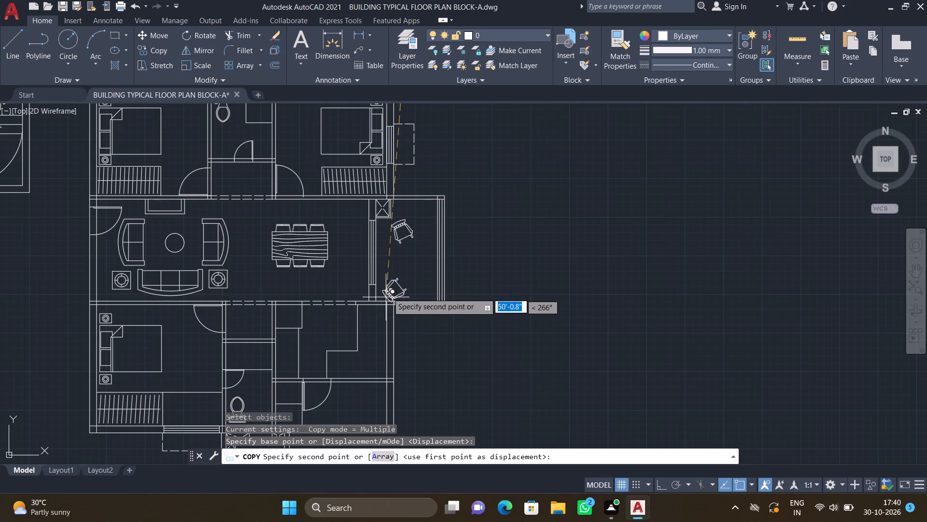
scroll(395, 285, "up", 2)
left_click(386, 283)
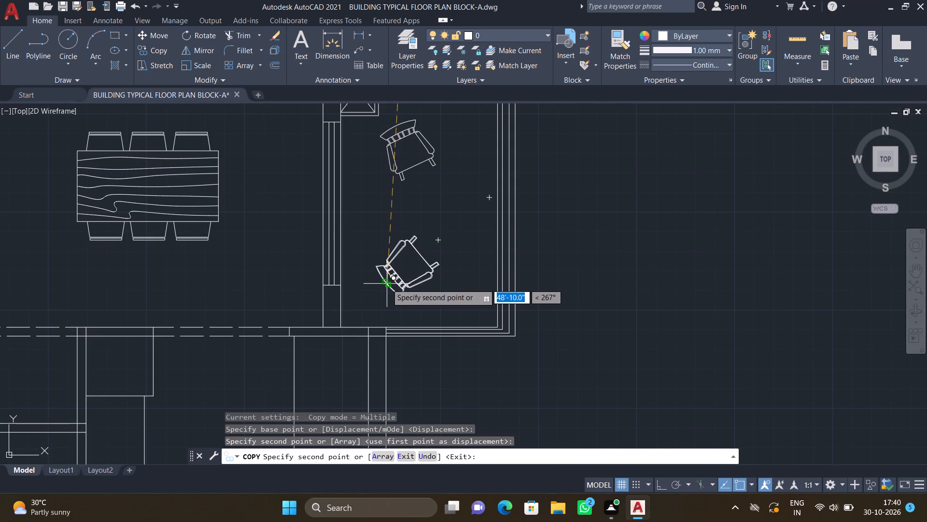
key("Return")
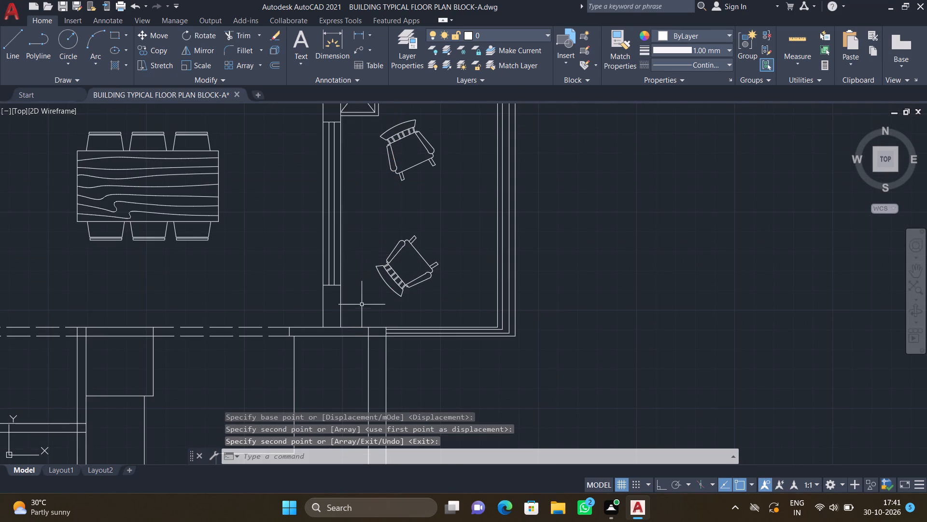
Copy the kitchen sink from the lower-left flat's kitchen horizontally onto the lower counter section in the lower-right flat's kitchen.
scroll(346, 324, "down", 3)
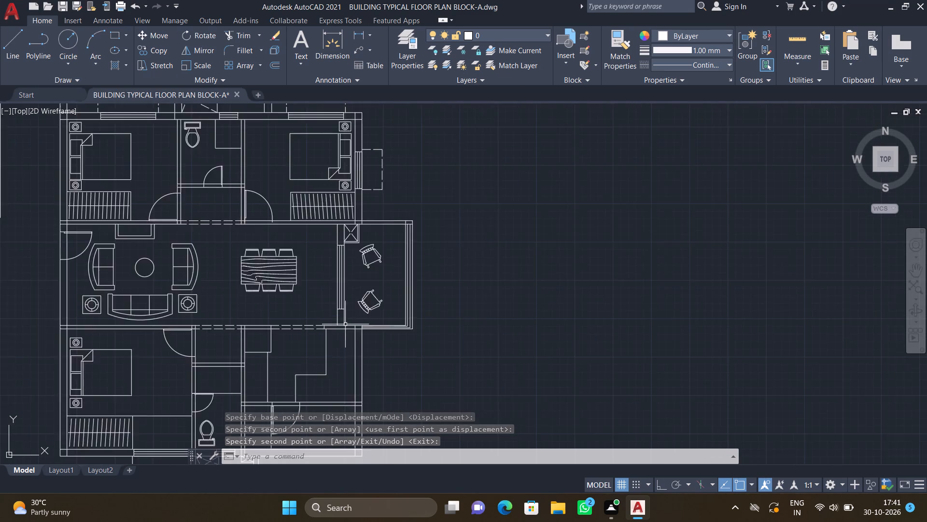
scroll(333, 326, "down", 1)
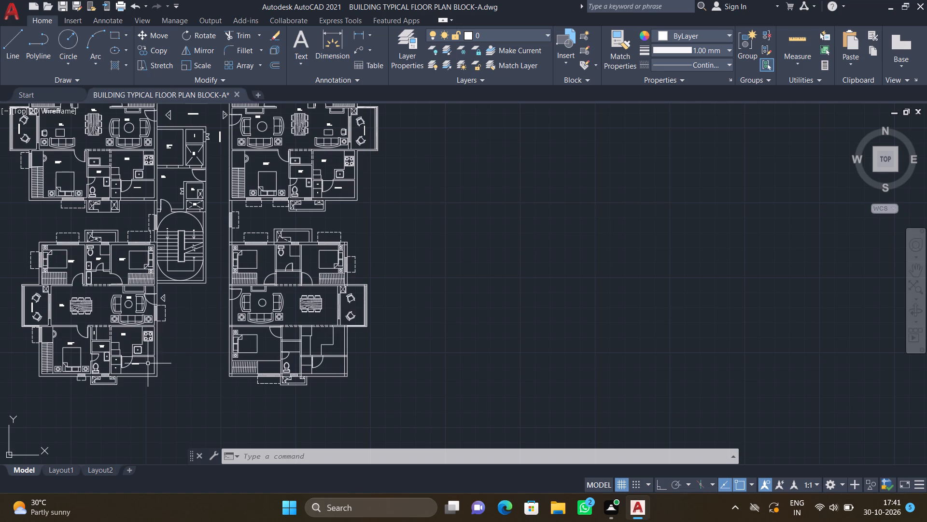
scroll(148, 363, "up", 4)
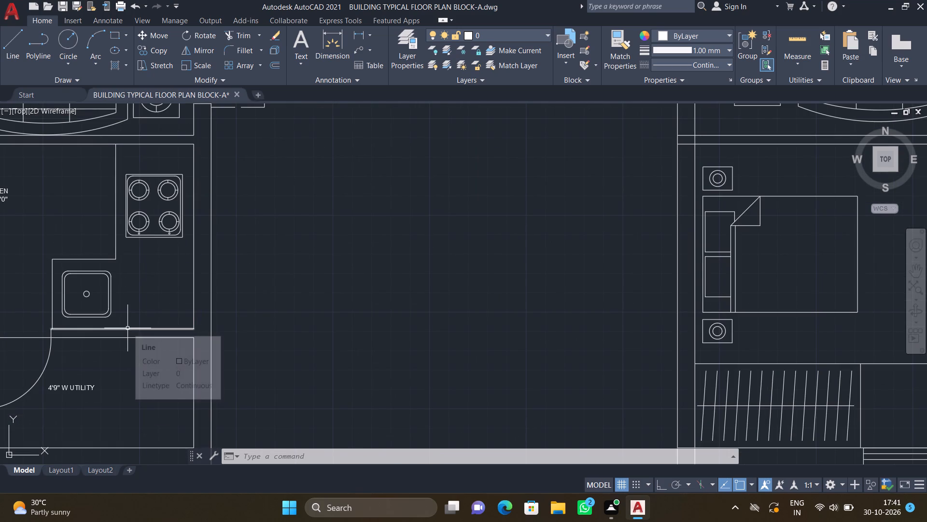
type("CO")
key("Return")
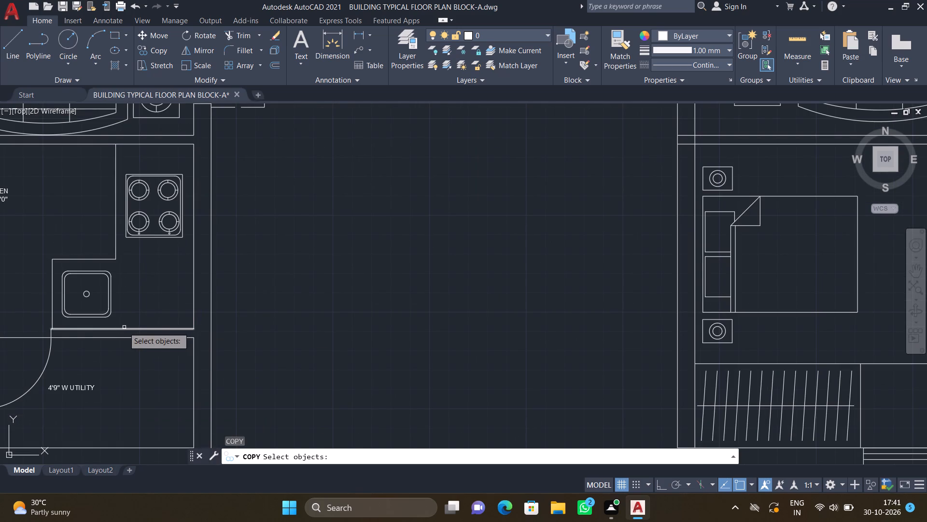
scroll(111, 316, "up", 2)
scroll(110, 319, "down", 2)
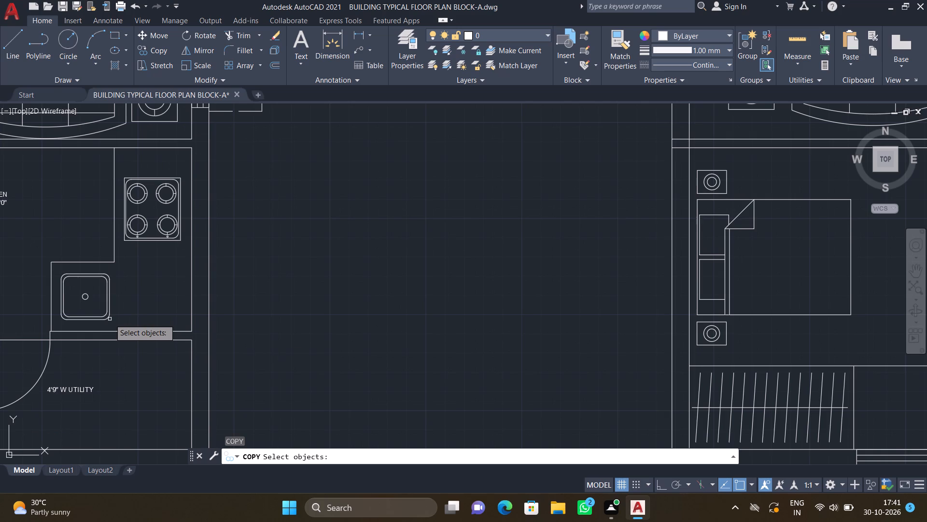
left_click(109, 320)
scroll(63, 280, "up", 2)
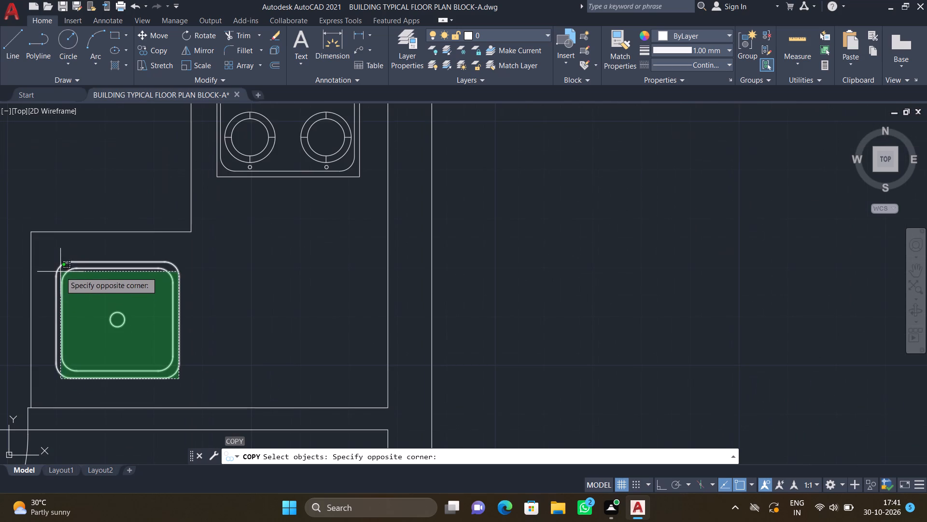
left_click(61, 261)
key("Return")
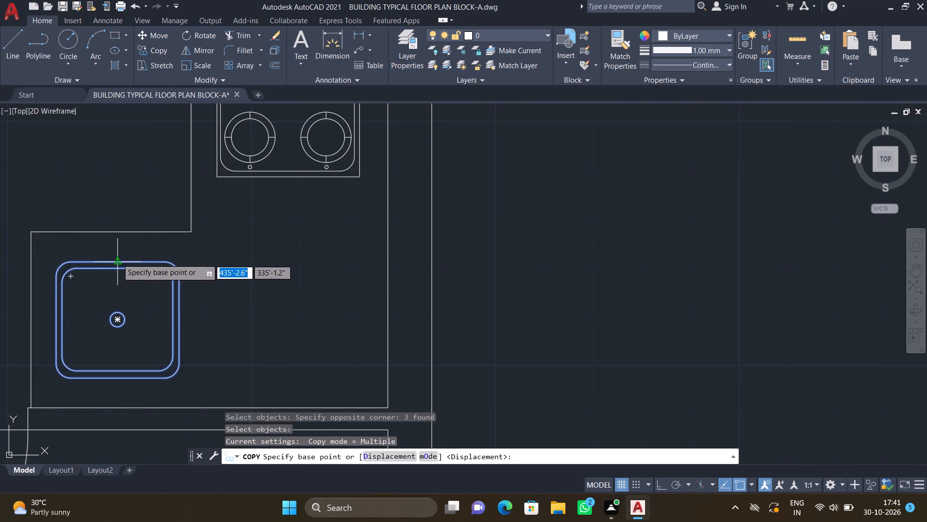
left_click_drag(117, 259, 122, 263)
scroll(170, 270, "down", 4)
scroll(475, 286, "down", 2)
scroll(555, 290, "up", 2)
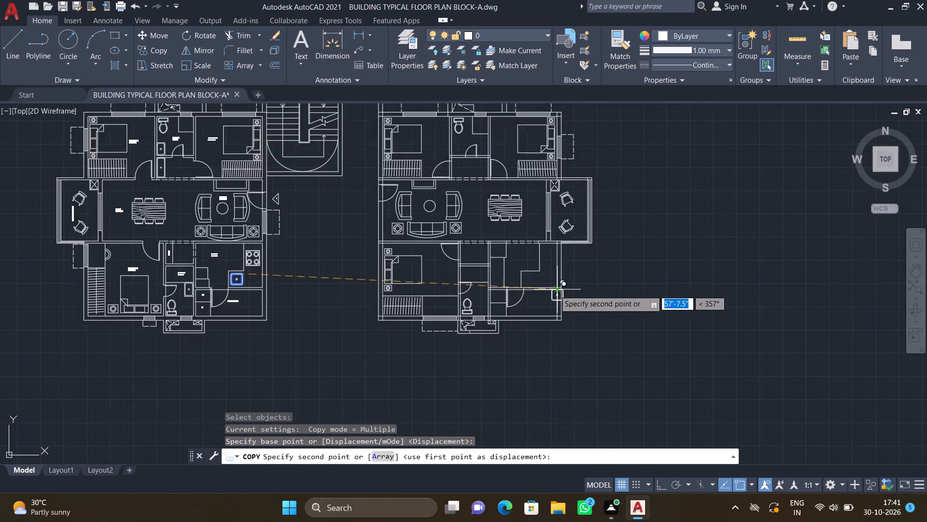
scroll(513, 266, "up", 3)
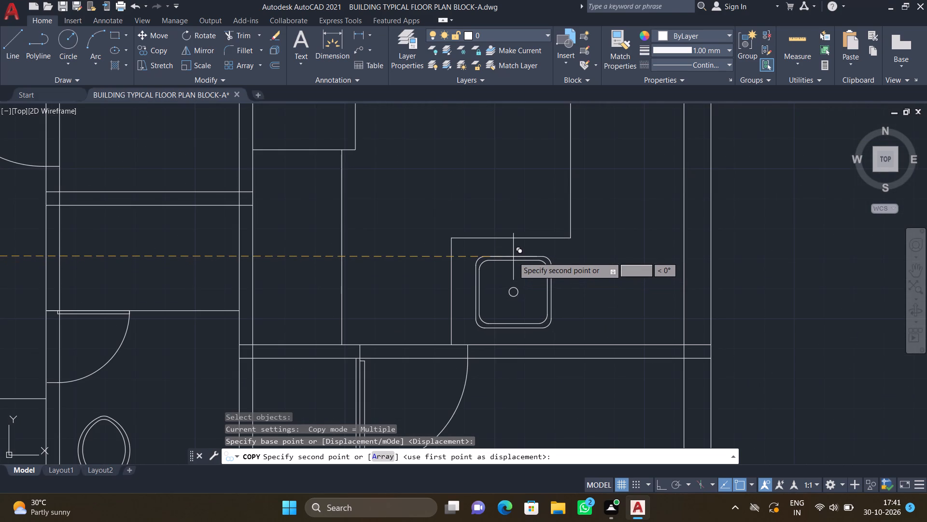
left_click(511, 255)
key("Return")
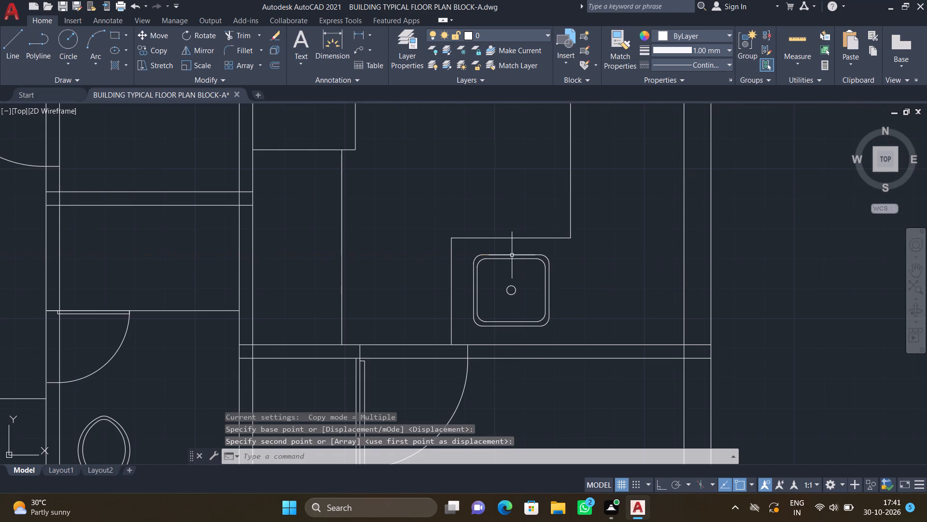
Copy the four-burner stove from the lower-left flat's kitchen about 53' horizontally, onto the lower-right flat's counter along the outer wall.
scroll(513, 265, "down", 3)
scroll(70, 221, "up", 2)
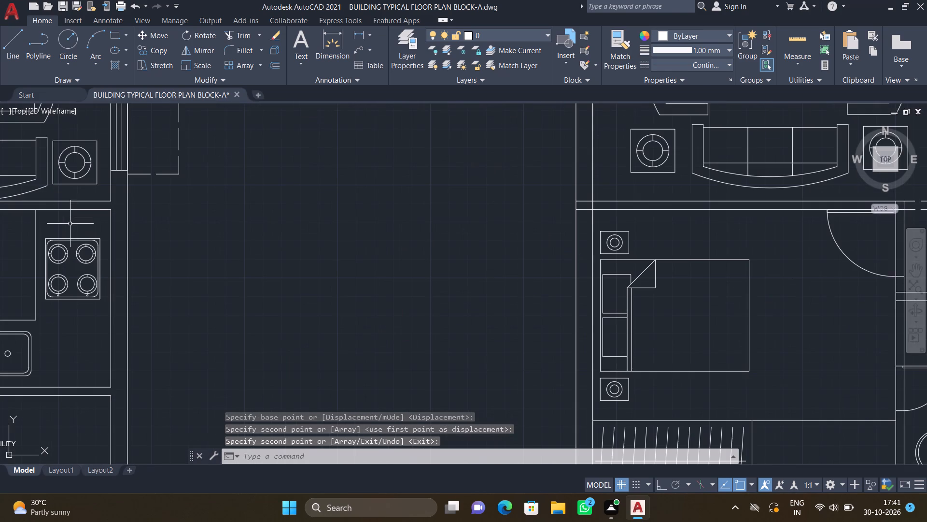
type("CO")
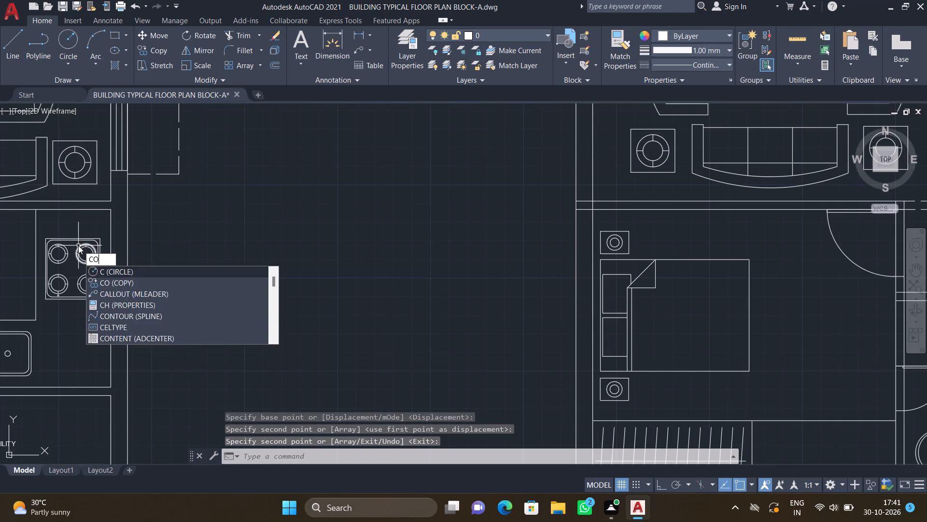
key("Return")
scroll(102, 303, "up", 1)
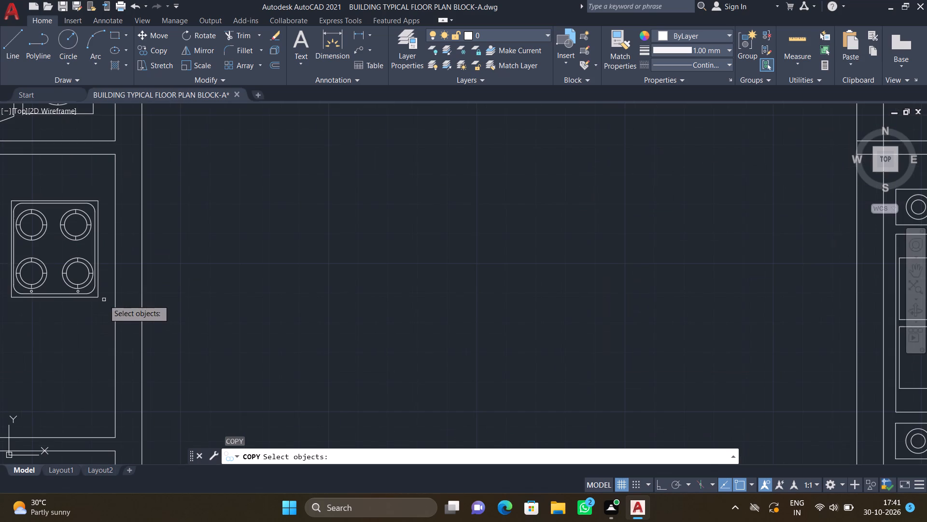
left_click_drag(98, 311, 95, 303)
scroll(25, 193, "down", 2)
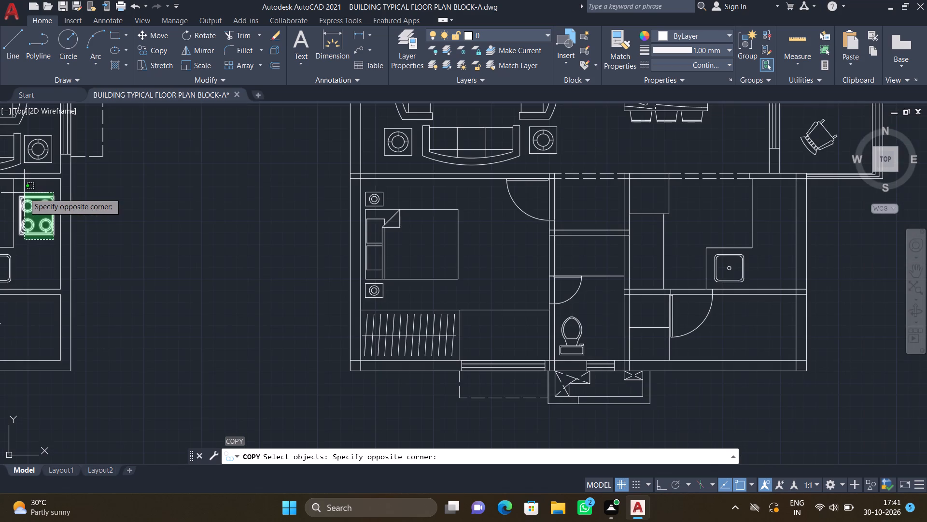
scroll(24, 193, "up", 3)
left_click(4, 195)
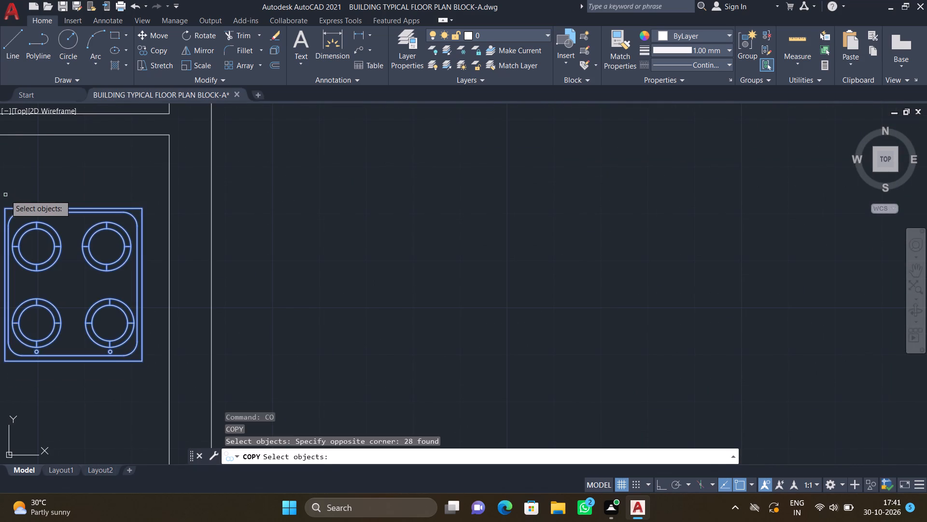
key("Return")
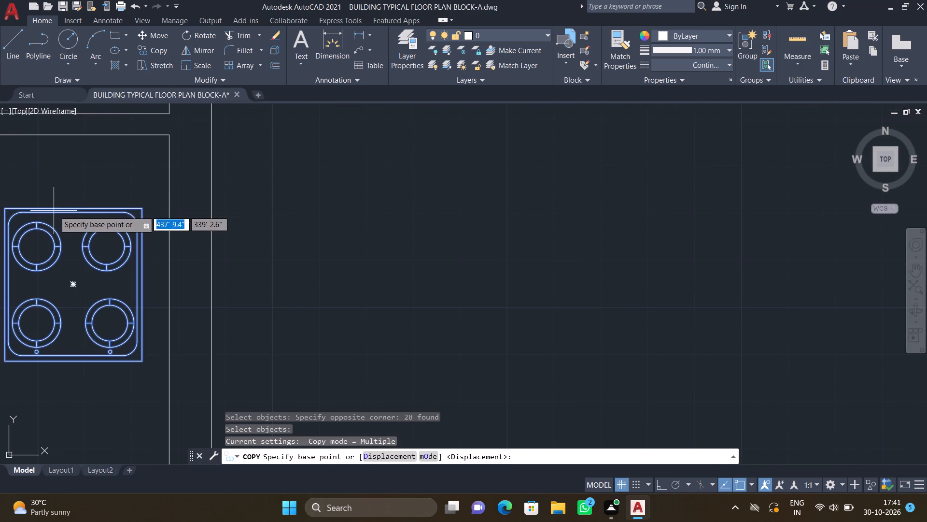
left_click(71, 207)
scroll(175, 228, "down", 6)
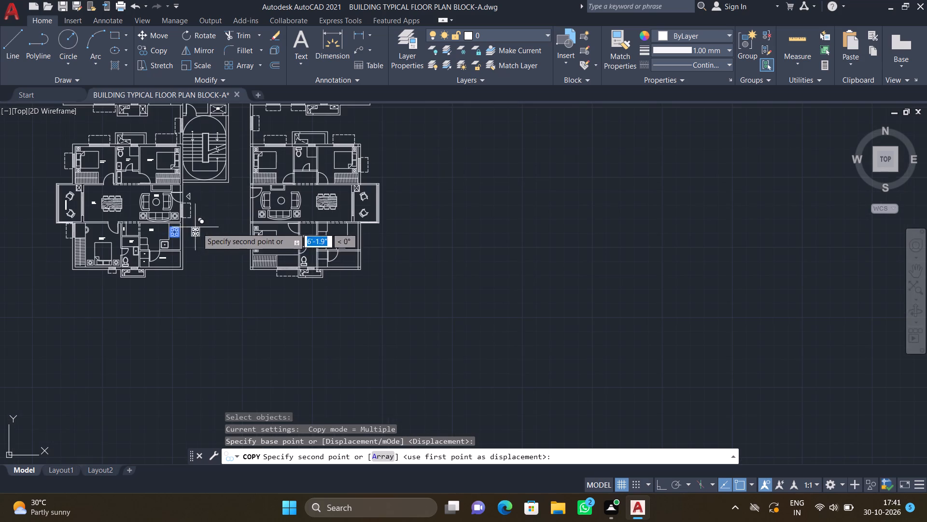
scroll(357, 235, "up", 3)
scroll(321, 211, "up", 2)
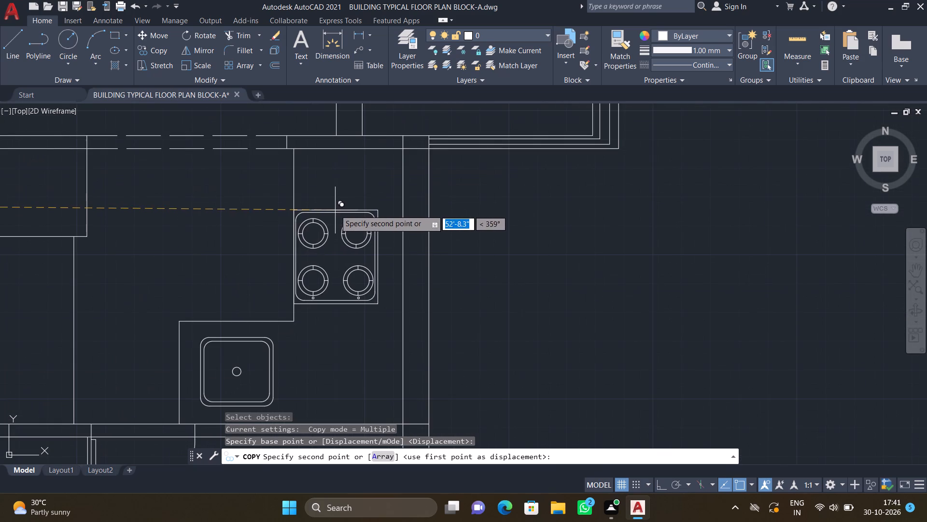
scroll(347, 204, "up", 1)
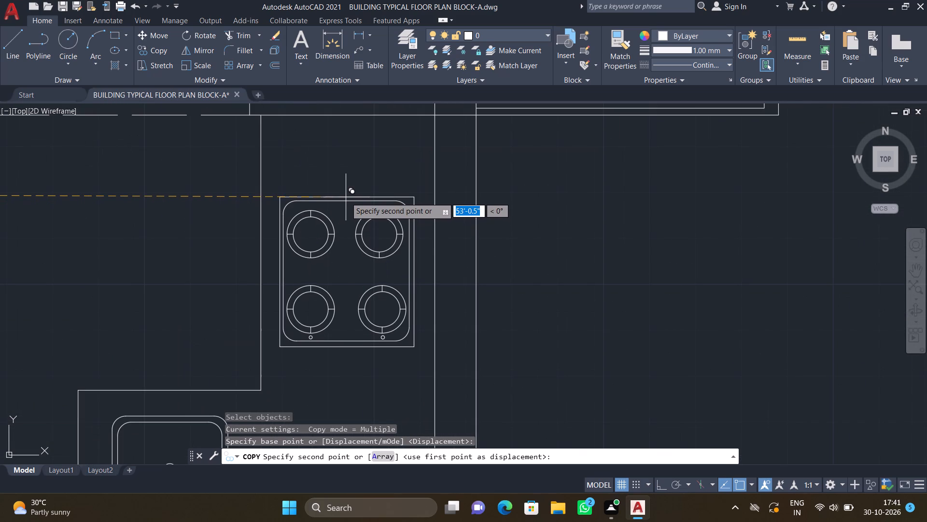
left_click(346, 197)
key("Return")
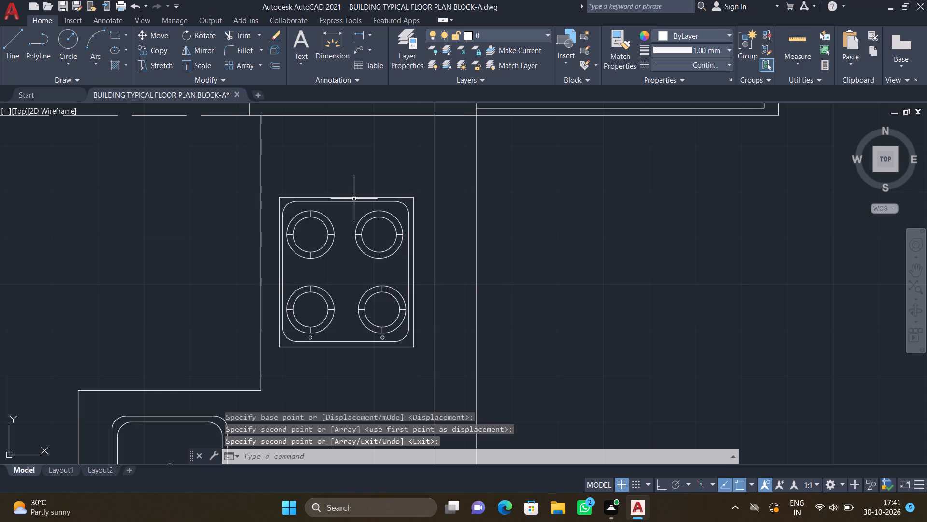
Draw a counter rectangle about 1'-7" wide in the lower-left corner of the toilet between the lower-right flat's two upper bedrooms.
scroll(365, 255, "down", 2)
scroll(280, 278, "down", 2)
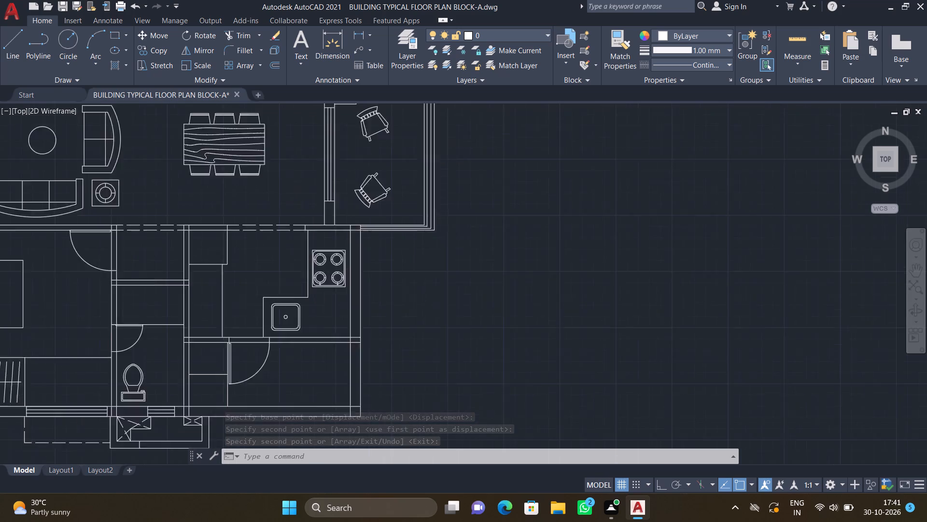
scroll(327, 314, "down", 1)
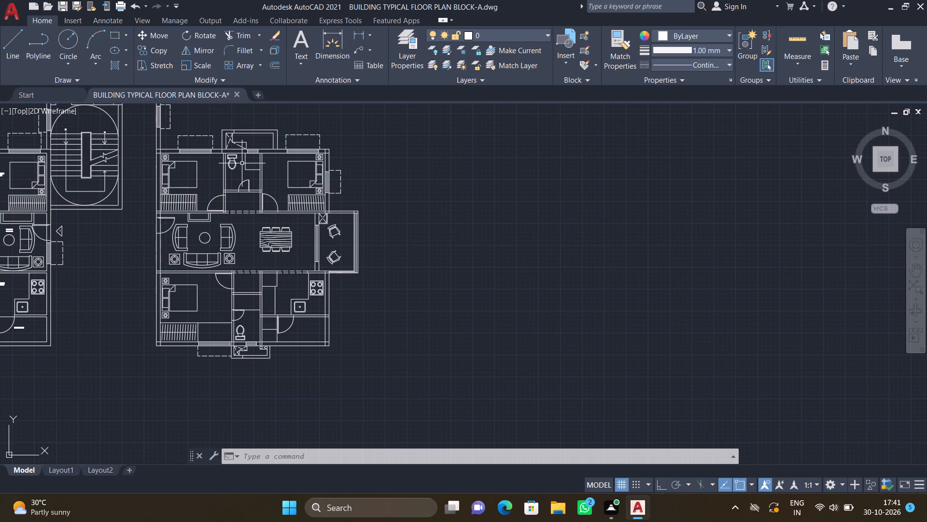
scroll(230, 170, "up", 3)
type("REC")
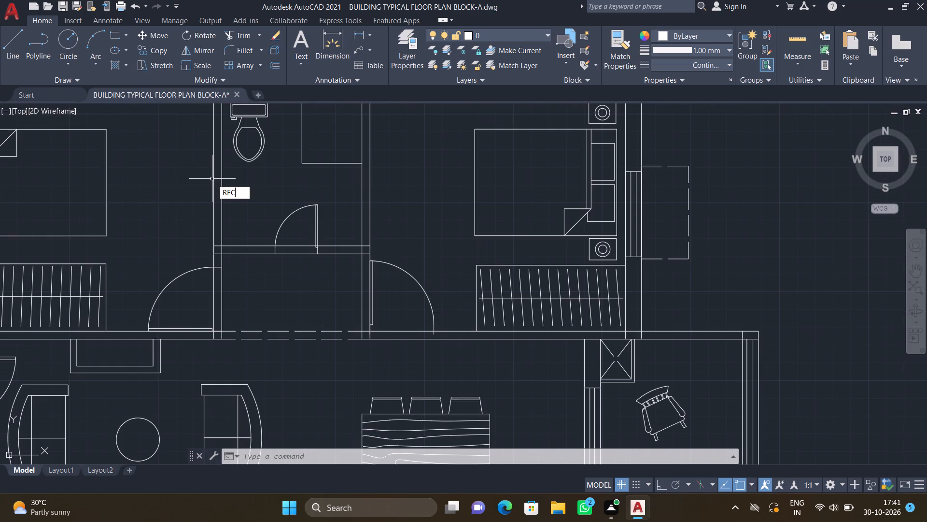
key("Return")
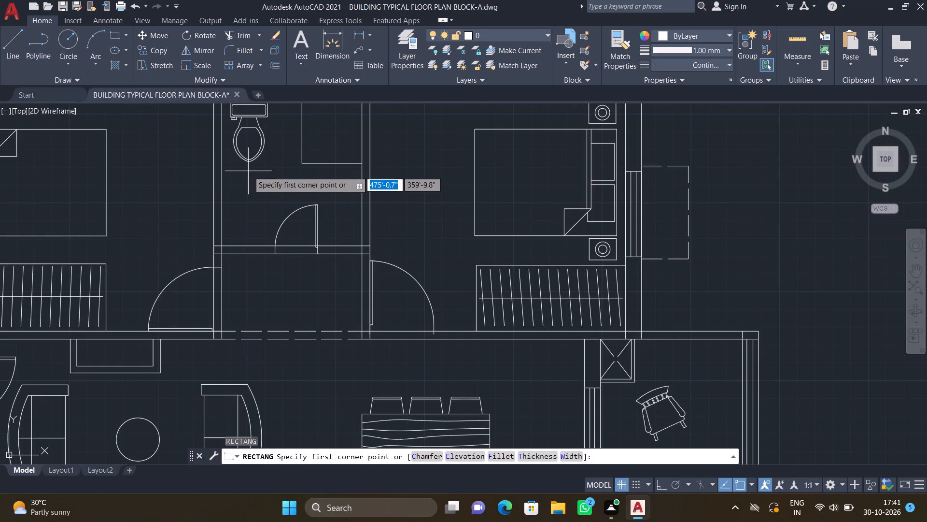
scroll(220, 249, "up", 1)
left_click(221, 241)
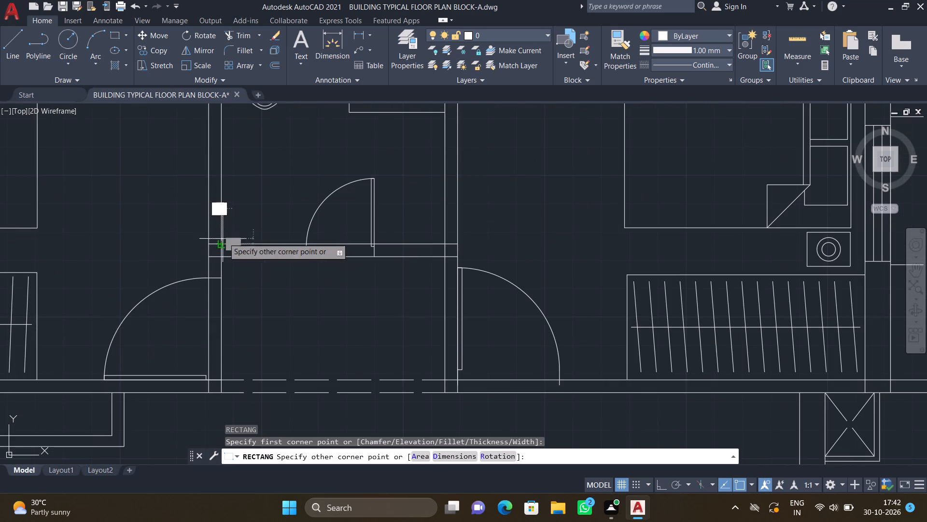
scroll(274, 164, "up", 1)
left_click(275, 153)
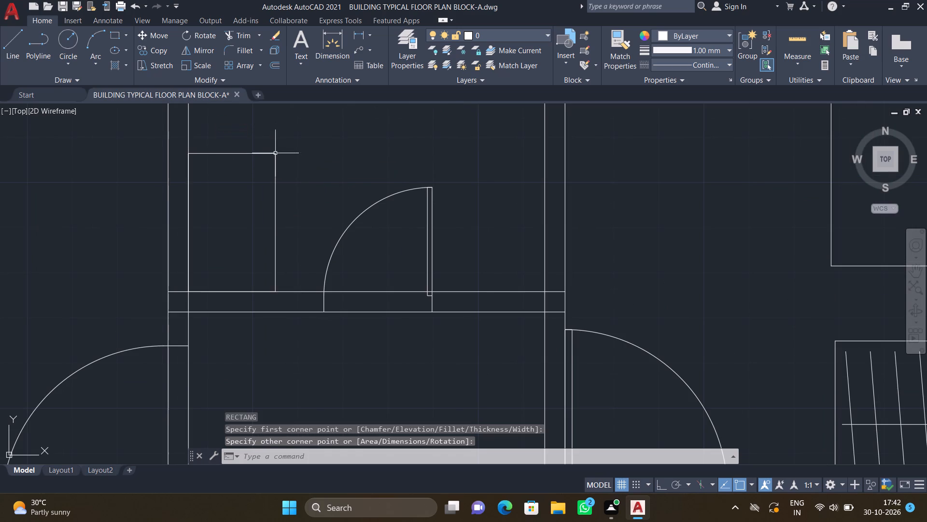
Draw a basin rectangle about 1'-3" wide and 2'-2.5" long inside the toilet's counter rectangle, inset from its edges.
type("REC")
key("Return")
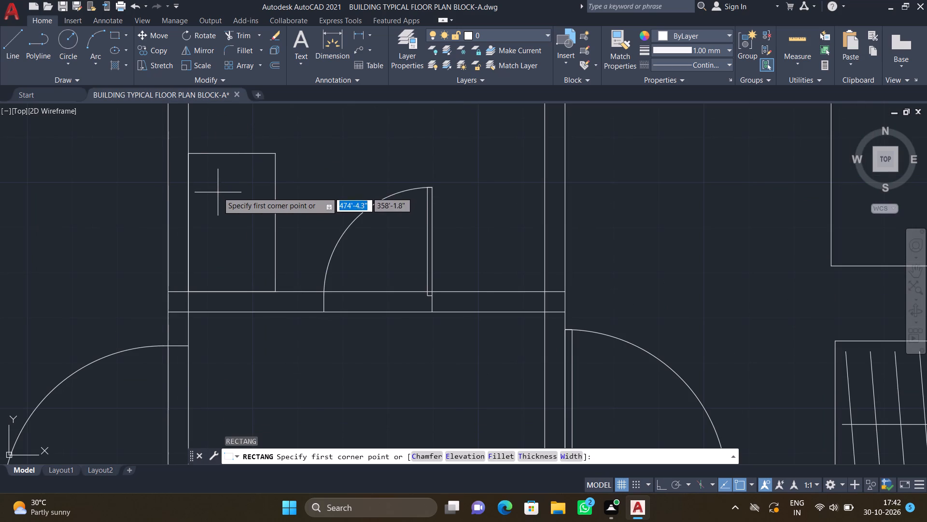
scroll(199, 174, "up", 2)
scroll(190, 159, "down", 1)
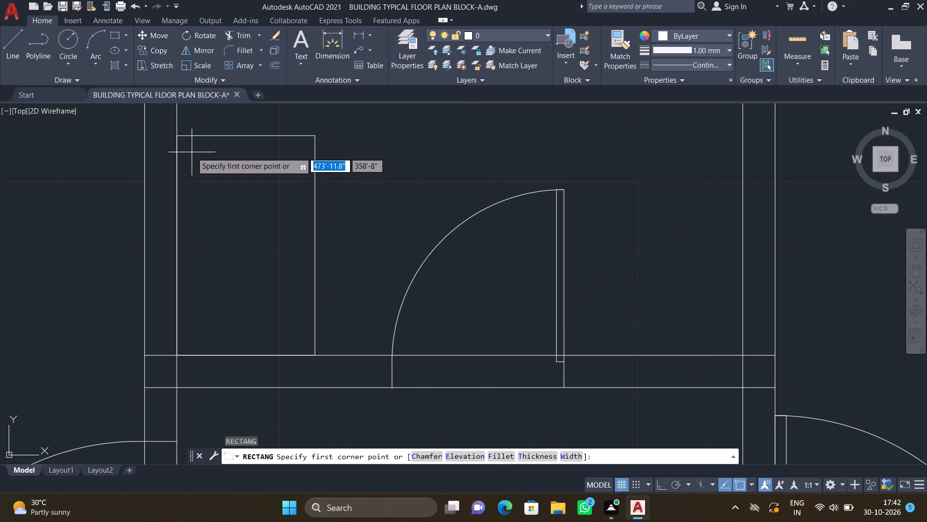
left_click_drag(189, 149, 193, 156)
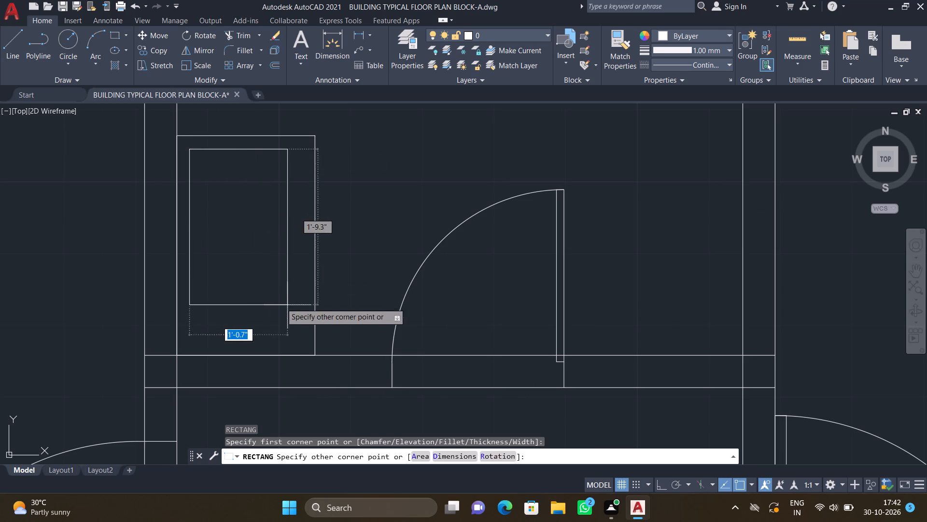
left_click(298, 340)
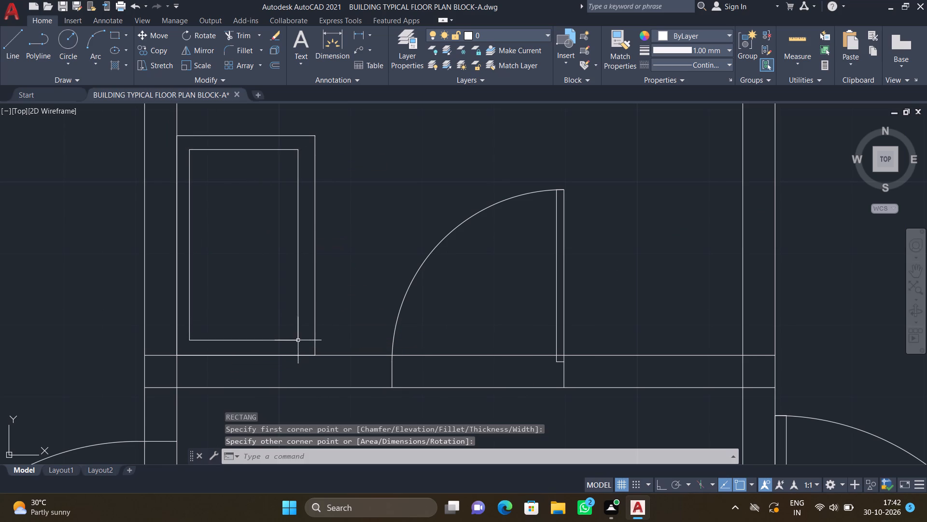
Fillet all four corners of the inner basin rectangle with a 3" radius.
key("f")
key("Return")
left_click(236, 150)
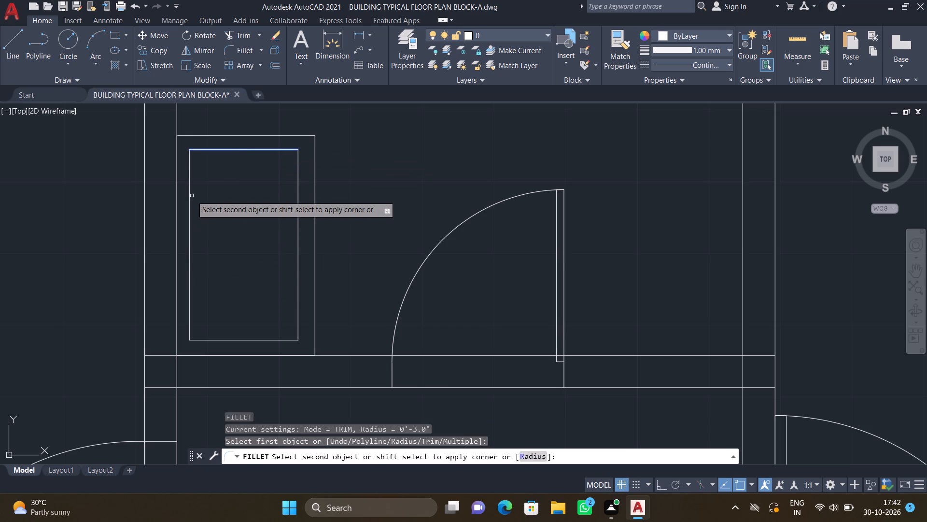
left_click(188, 191)
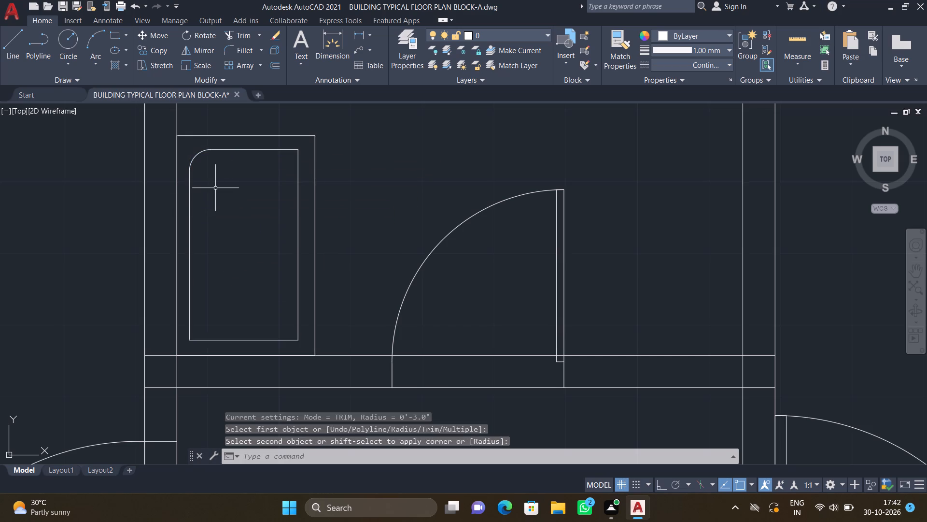
key("space")
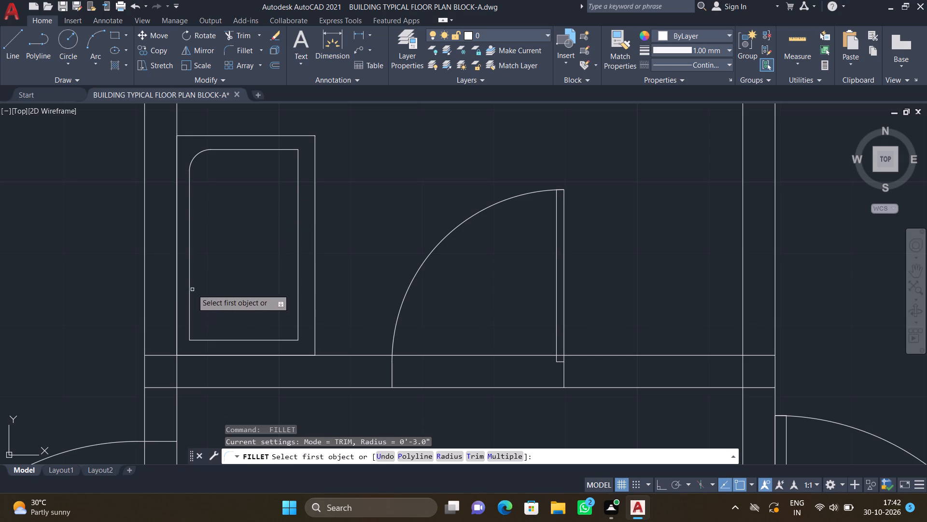
left_click(190, 281)
left_click(210, 341)
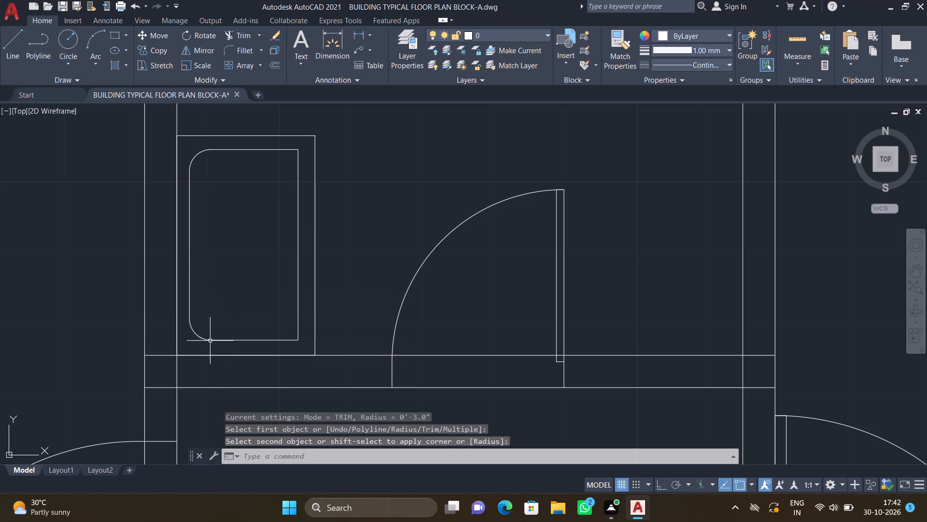
left_click_drag(213, 338, 220, 334)
key("Escape")
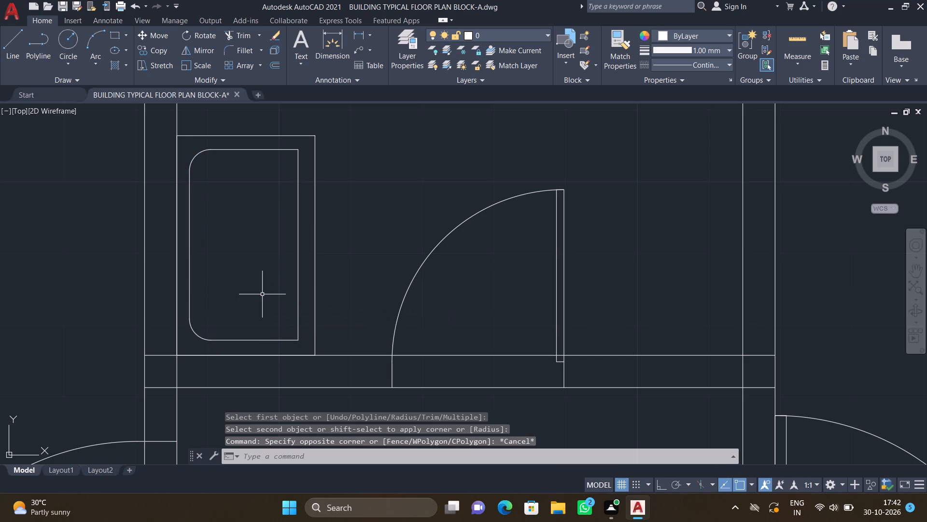
key("space")
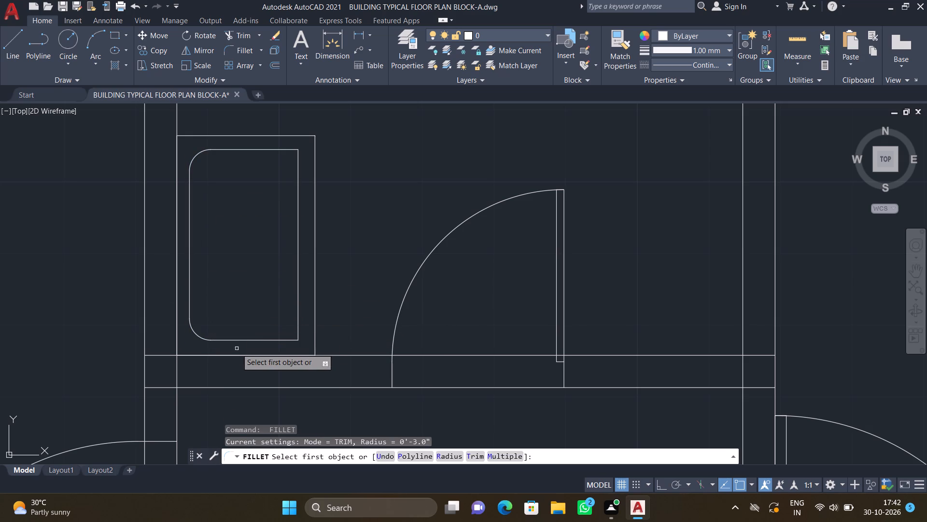
left_click(245, 339)
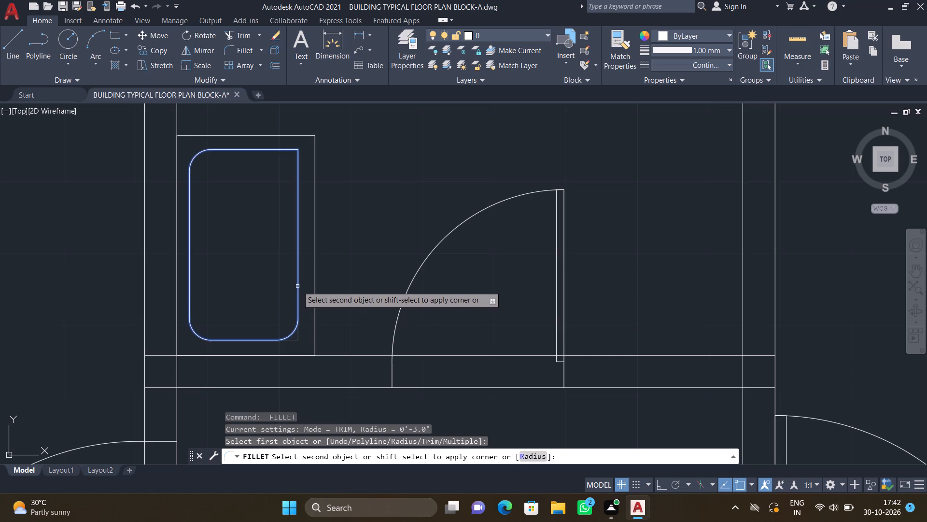
left_click(298, 286)
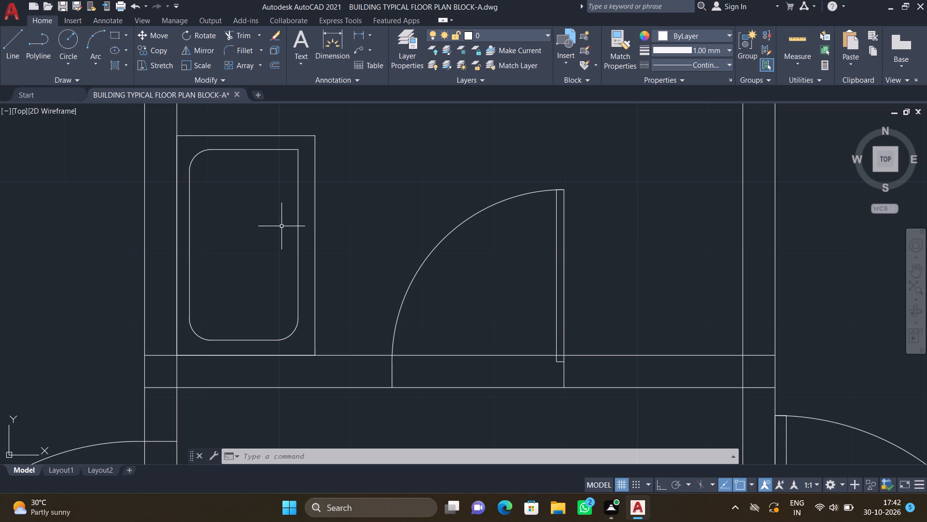
key("f")
key("Return")
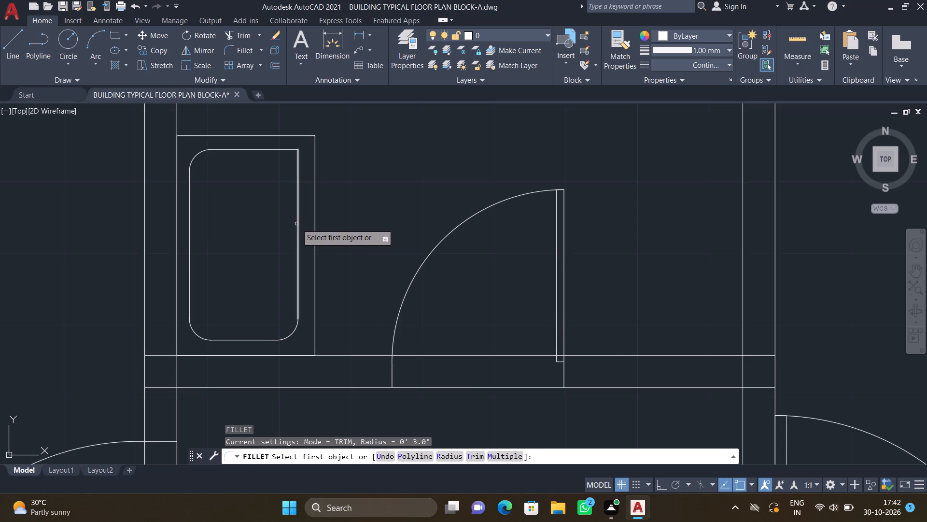
left_click(297, 225)
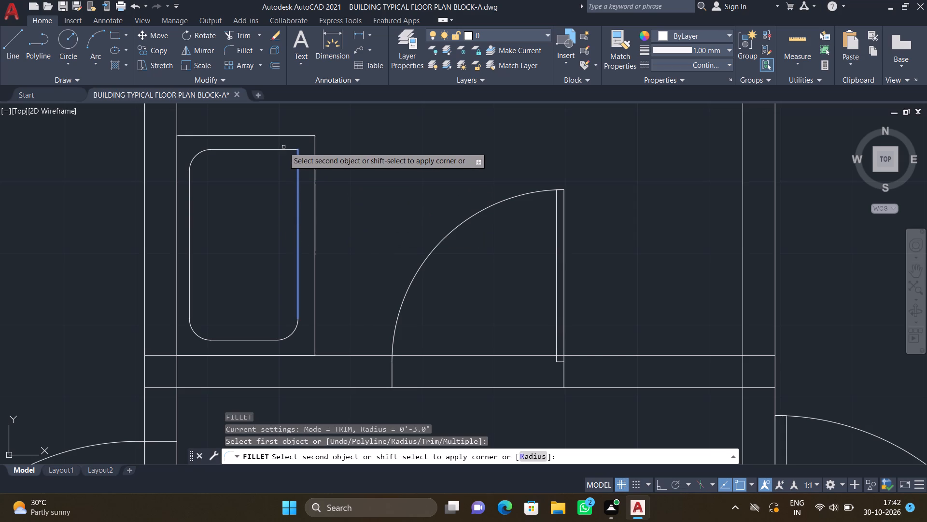
left_click(282, 151)
Draw a small drain circle at the centre of the rounded basin in the toilet counter.
scroll(274, 222, "down", 2)
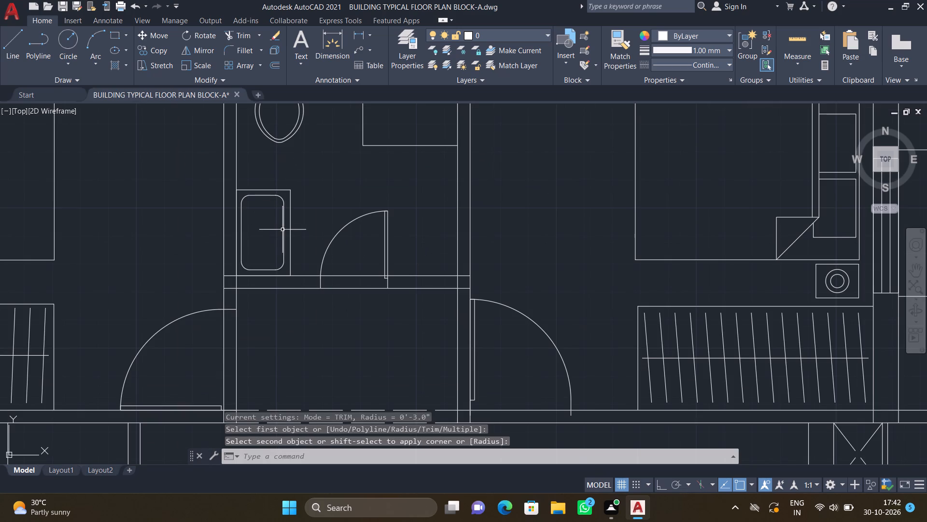
key("c")
key("Return")
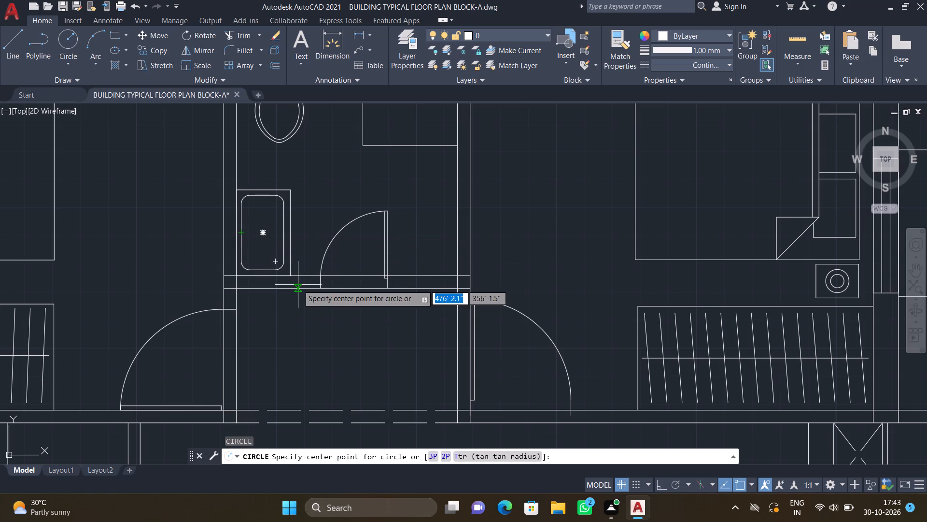
scroll(268, 219, "up", 2)
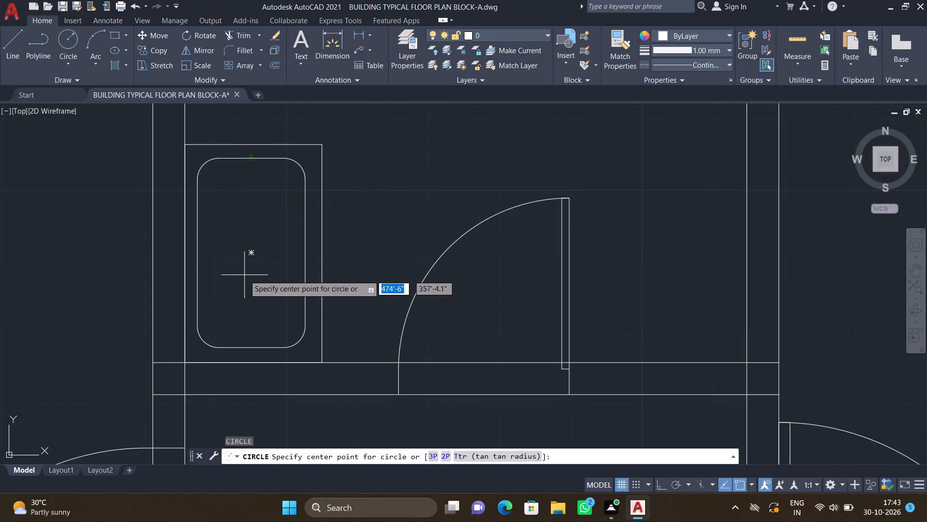
left_click(252, 252)
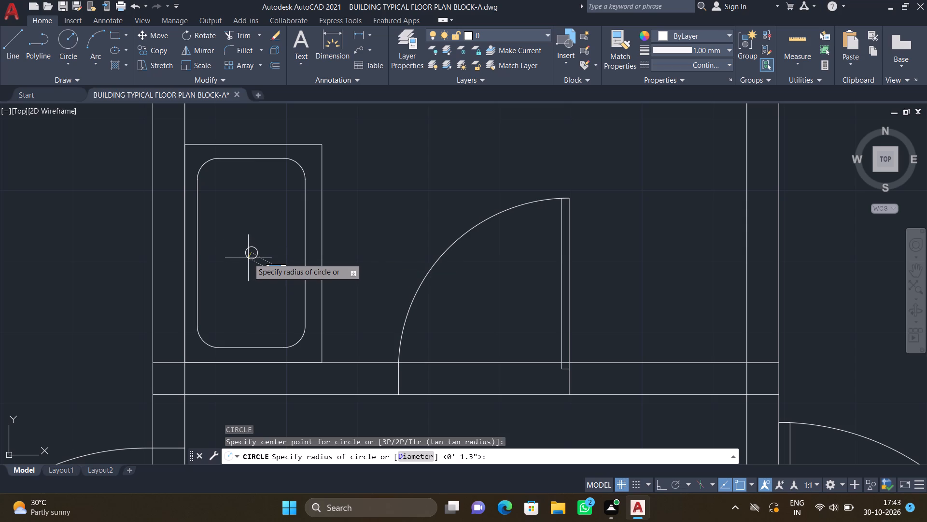
left_click(248, 266)
Draw a counter rectangle about 1'-8" wide and 3'-8" long along the right wall of the passage below the toilet.
scroll(240, 250, "down", 2)
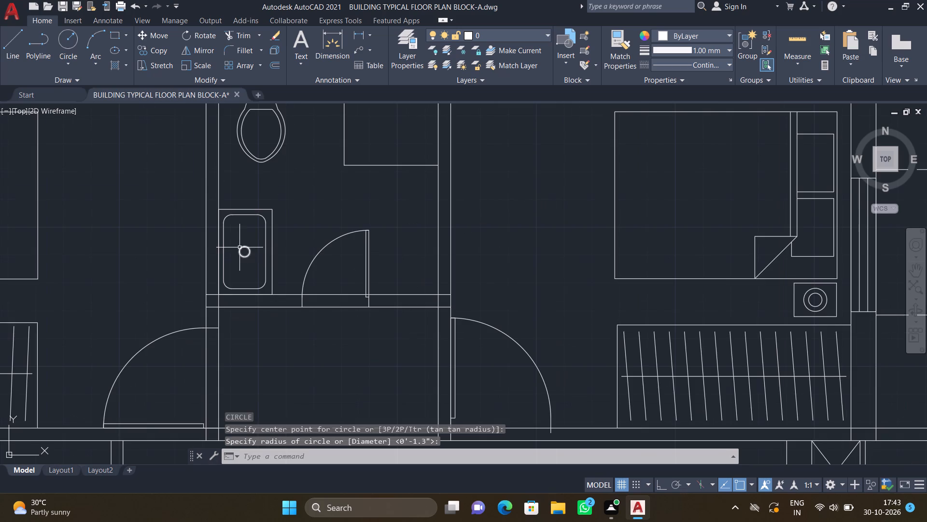
scroll(297, 272, "down", 1)
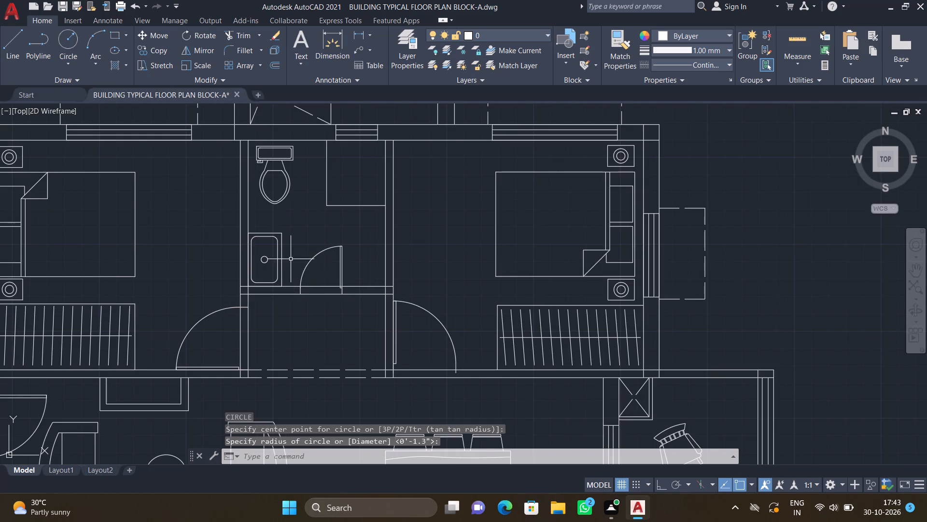
scroll(290, 258, "down", 1)
middle_click_drag(309, 258, 363, 252)
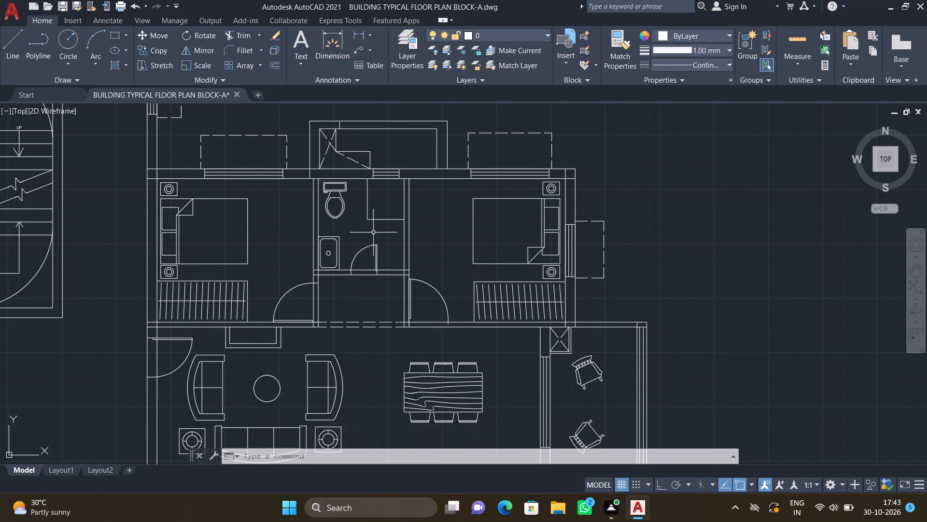
scroll(274, 262, "down", 2)
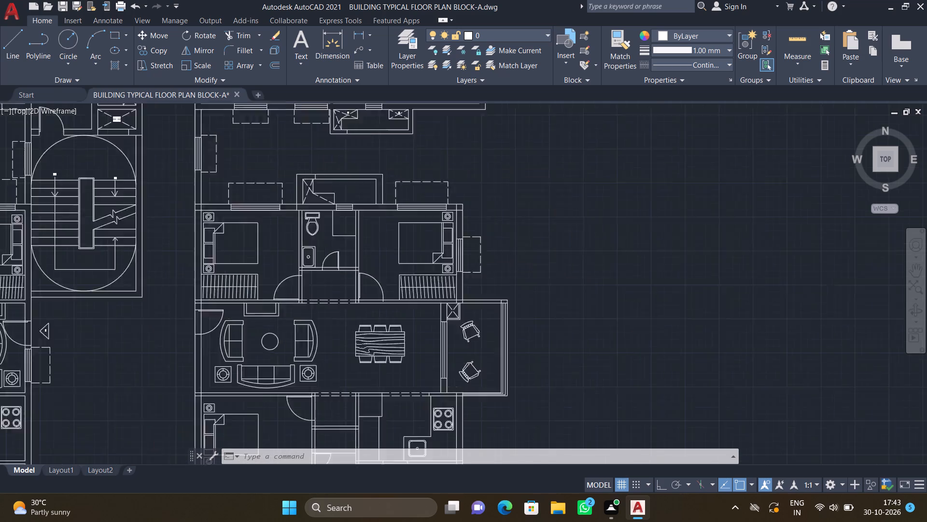
middle_click_drag(290, 281, 449, 266)
scroll(500, 217, "down", 1)
scroll(451, 248, "up", 3)
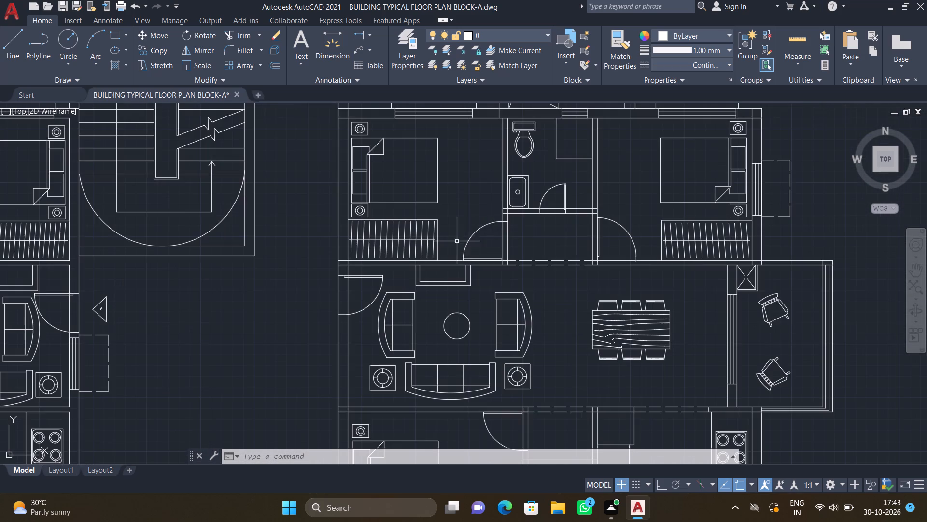
type("REC")
key("Return")
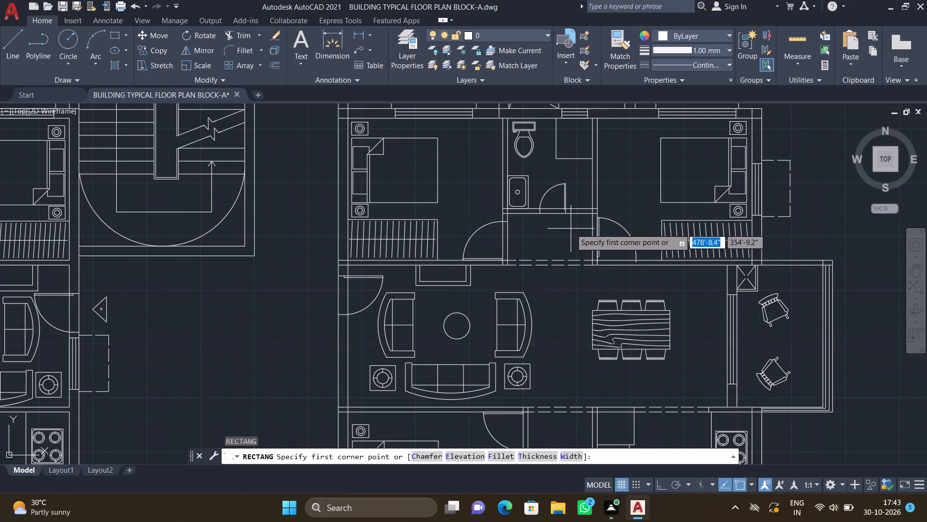
scroll(573, 220, "up", 1)
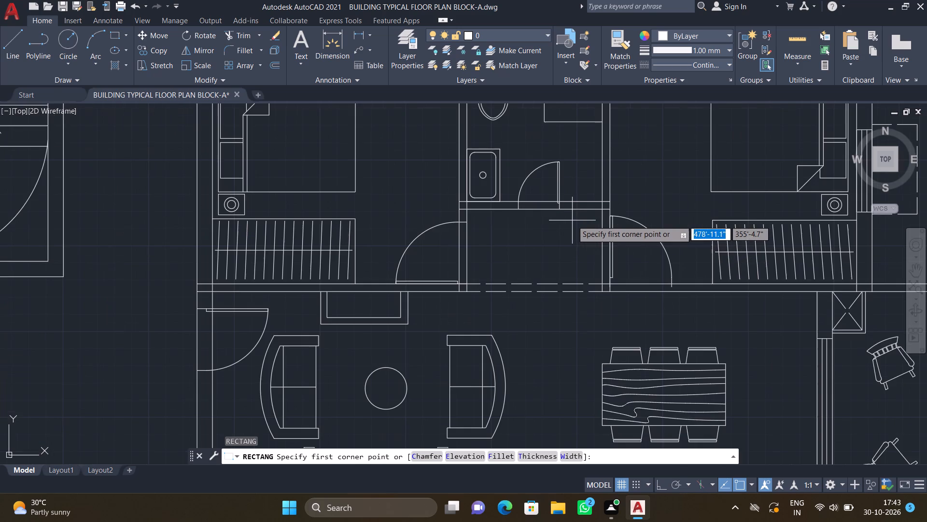
middle_click_drag(543, 206, 422, 179)
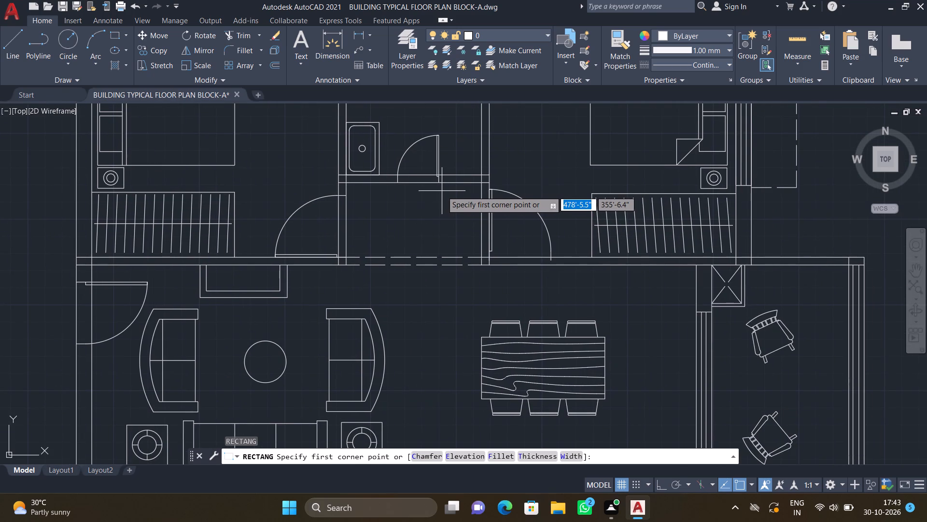
scroll(481, 184, "up", 1)
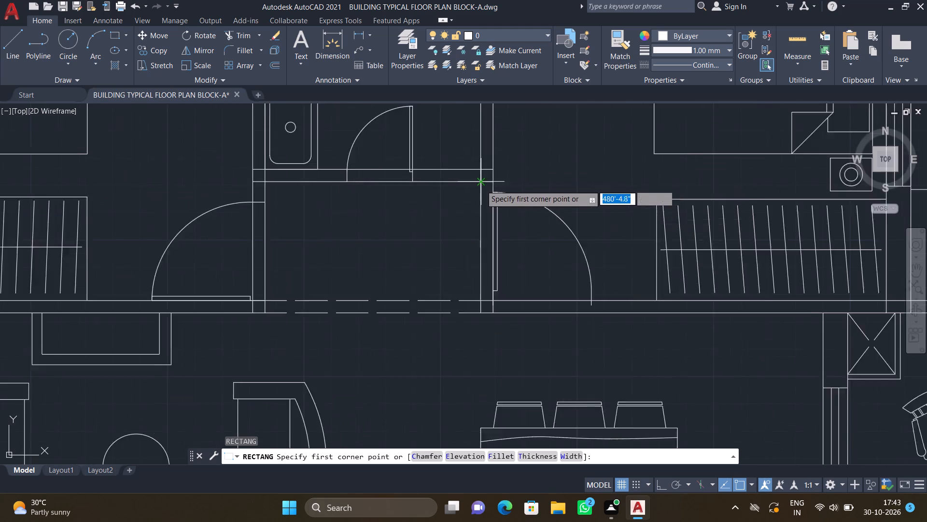
scroll(481, 185, "up", 1)
left_click(479, 176)
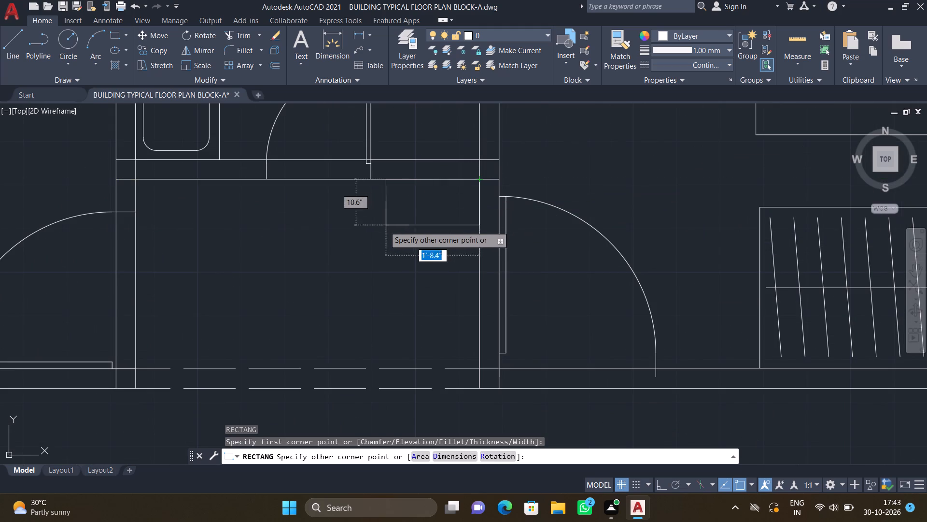
scroll(374, 267, "down", 2)
scroll(379, 286, "up", 1)
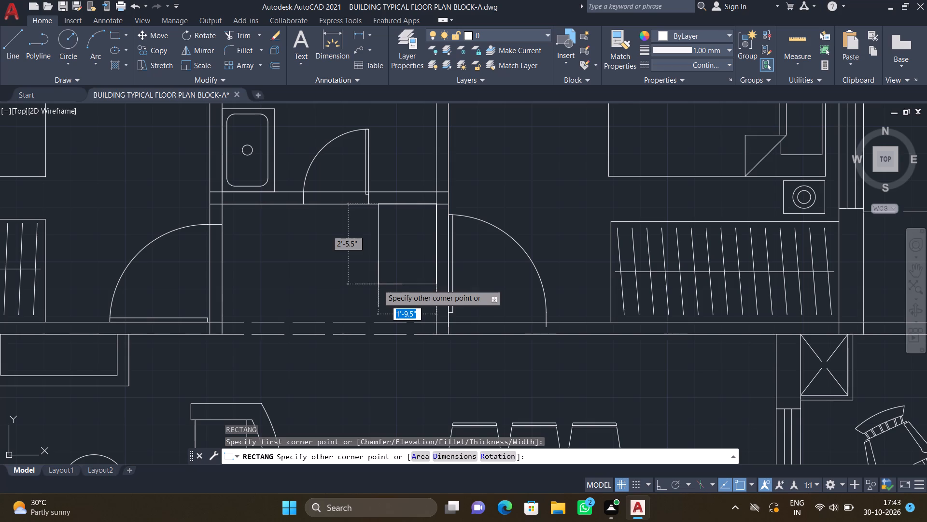
scroll(379, 309, "up", 1)
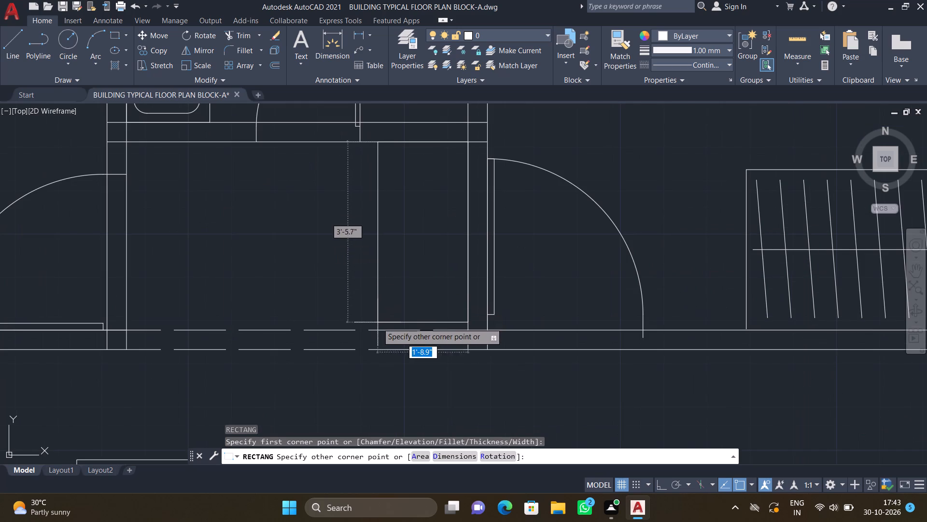
scroll(382, 331, "up", 2)
left_click(377, 332)
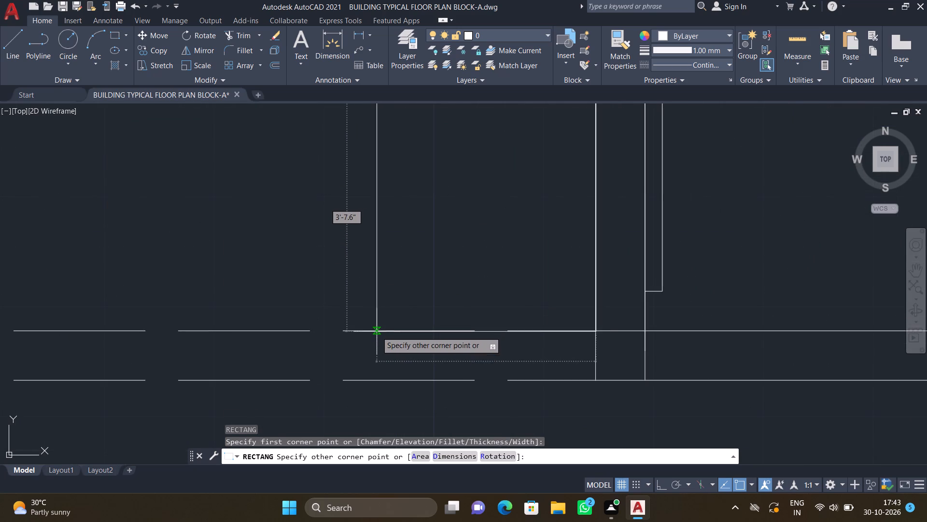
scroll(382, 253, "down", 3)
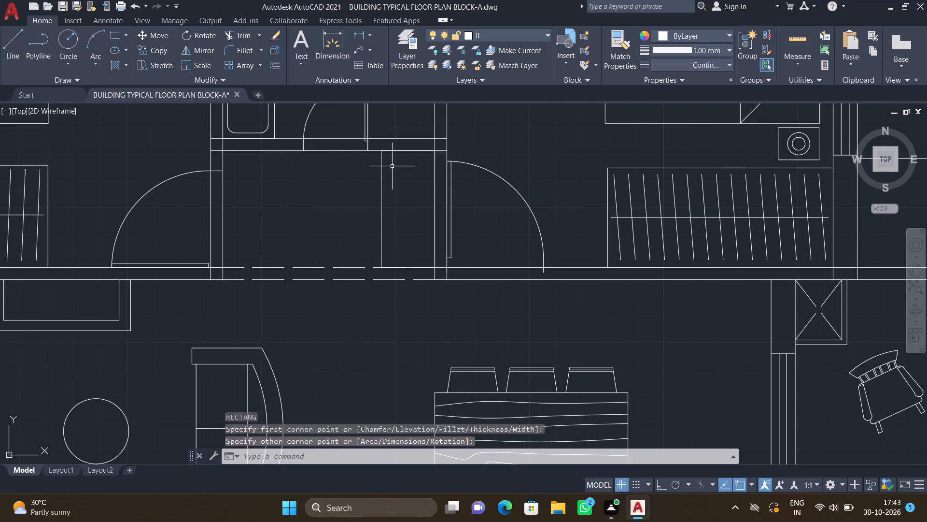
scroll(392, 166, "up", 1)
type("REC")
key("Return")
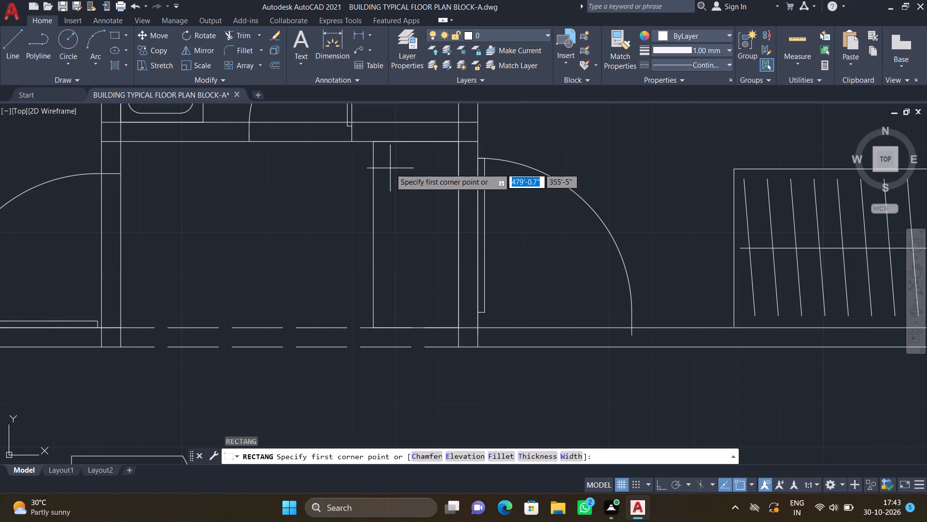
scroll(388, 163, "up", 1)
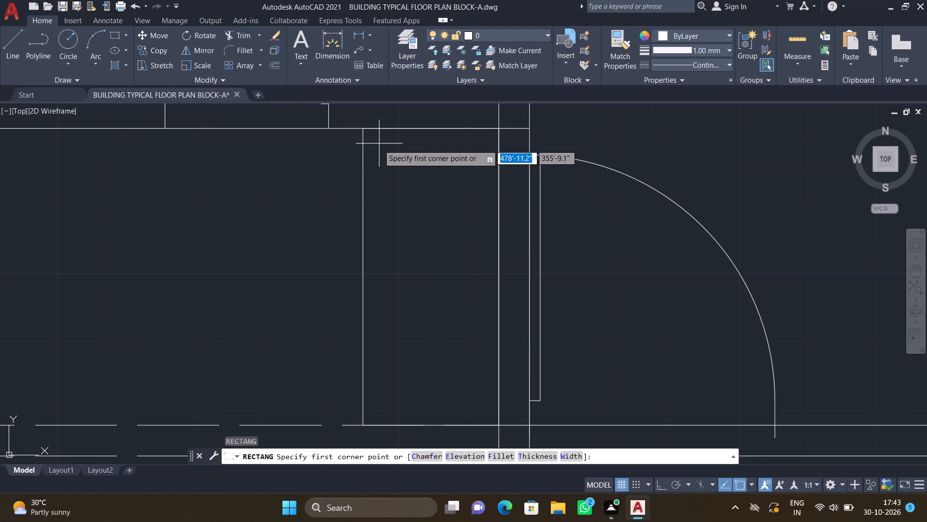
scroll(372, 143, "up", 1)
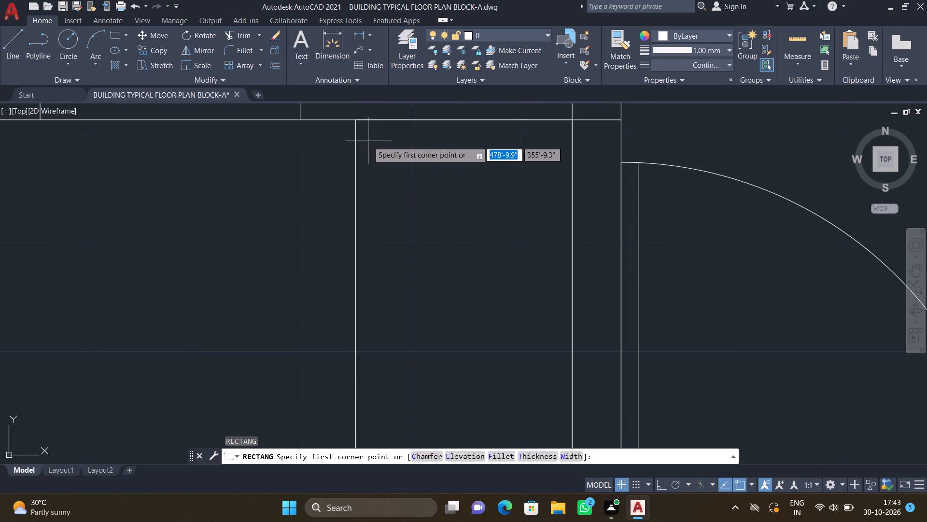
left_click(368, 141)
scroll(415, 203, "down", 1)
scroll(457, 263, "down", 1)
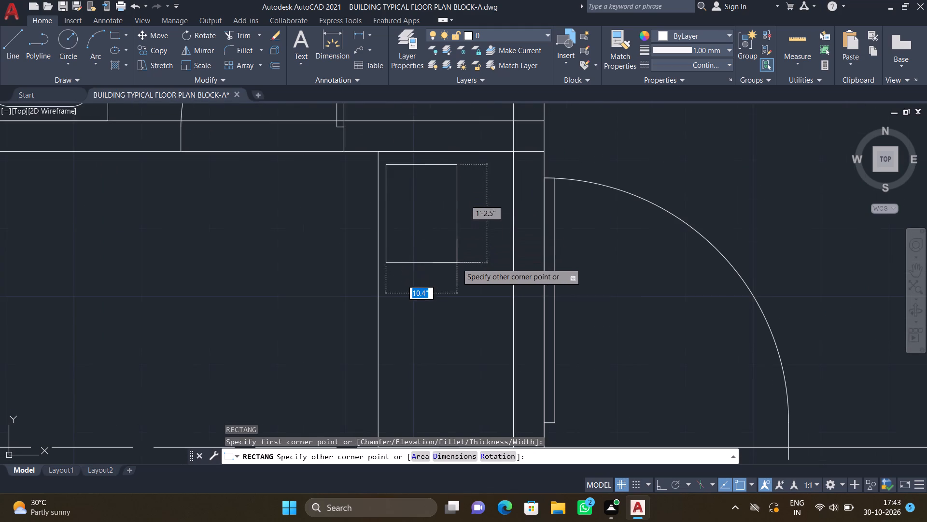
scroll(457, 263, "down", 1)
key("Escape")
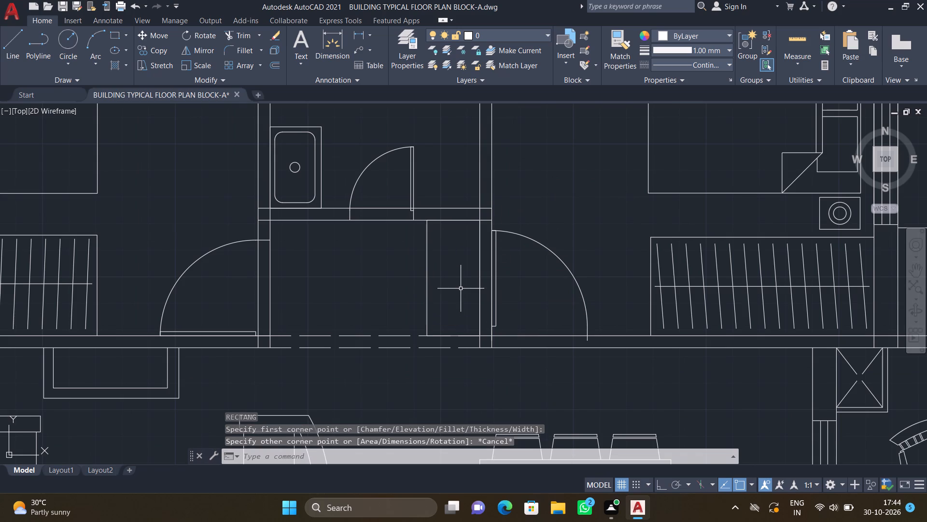
Draw a basin rectangle about 1'-5" wide and 3'-4" long inside the passage counter rectangle, inset from its edges.
type("RE")
key("c")
key("Return")
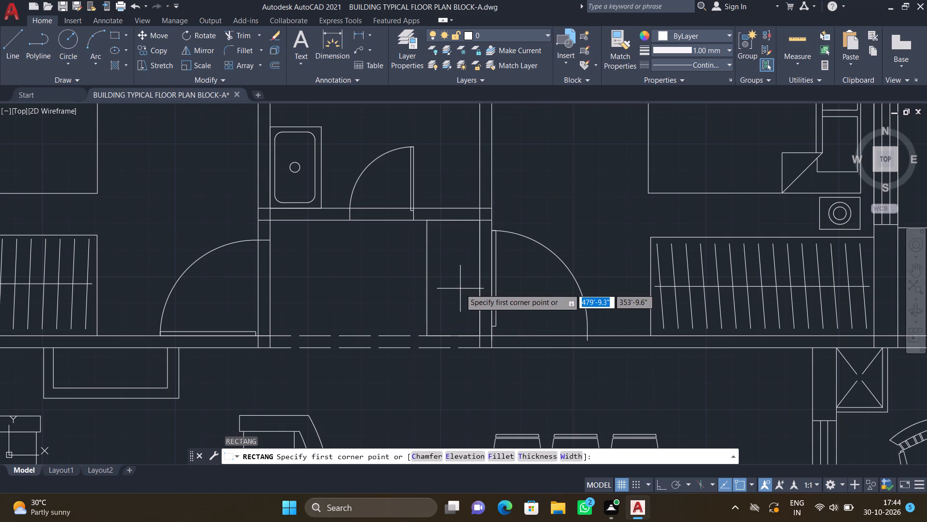
scroll(440, 239, "up", 3)
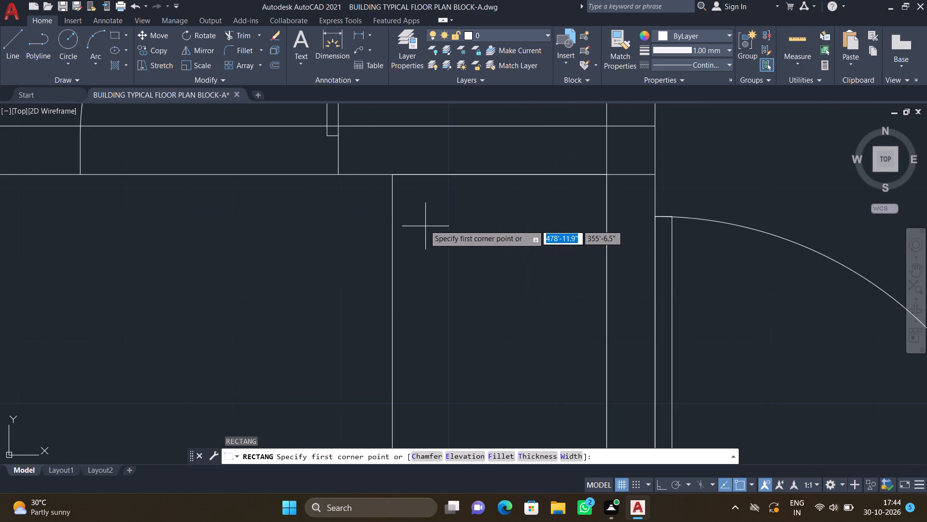
left_click_drag(407, 192, 411, 197)
scroll(467, 289, "down", 2)
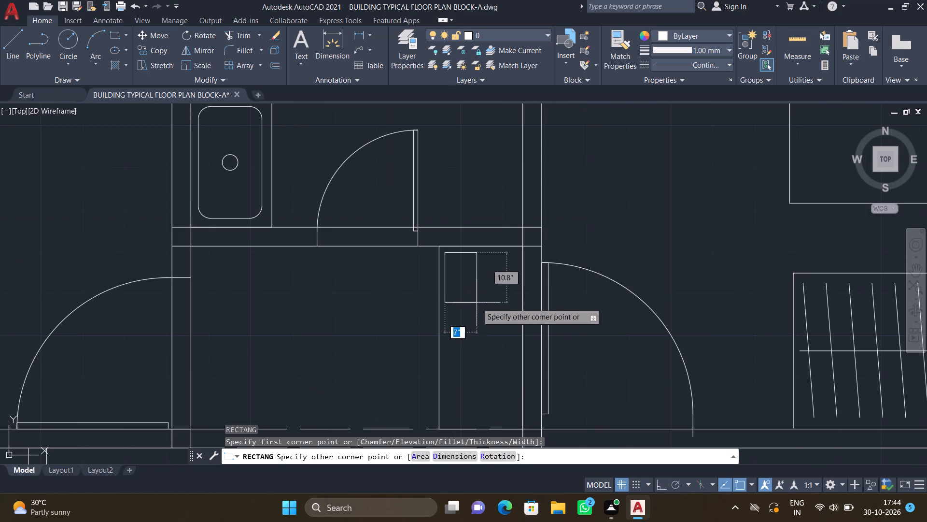
scroll(516, 409, "up", 1)
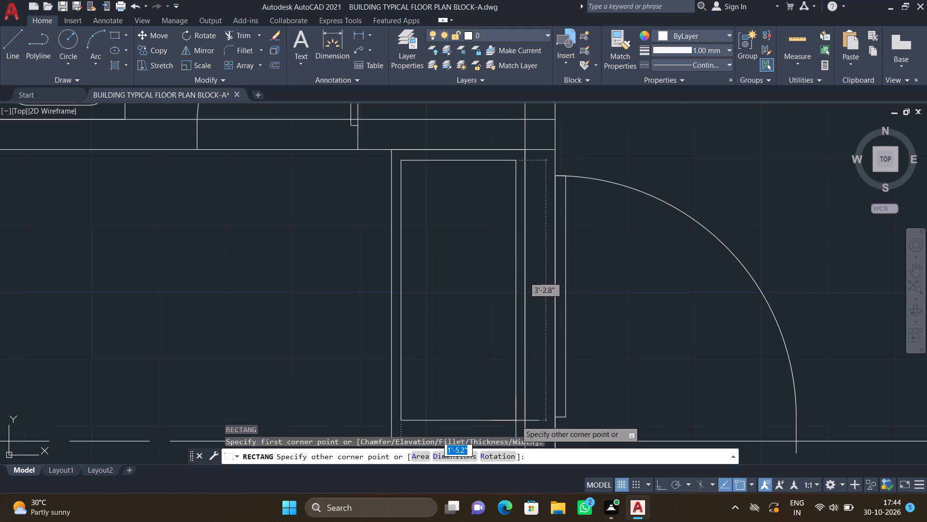
scroll(516, 429, "up", 1)
scroll(515, 432, "down", 2)
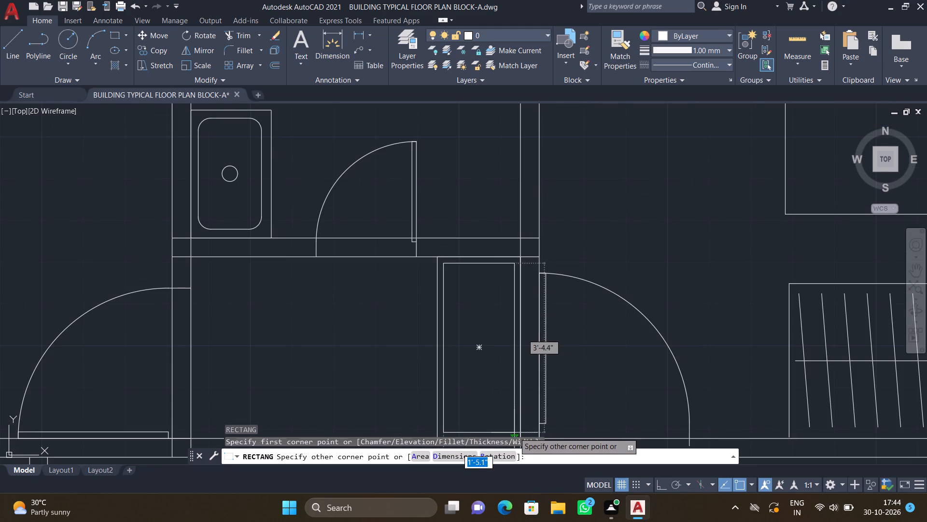
middle_click_drag(495, 416, 486, 395)
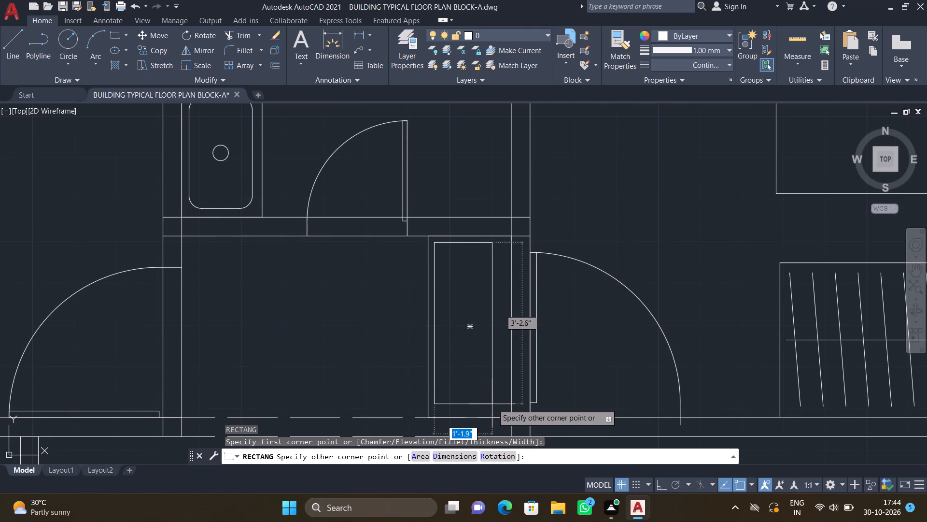
scroll(499, 411, "up", 1)
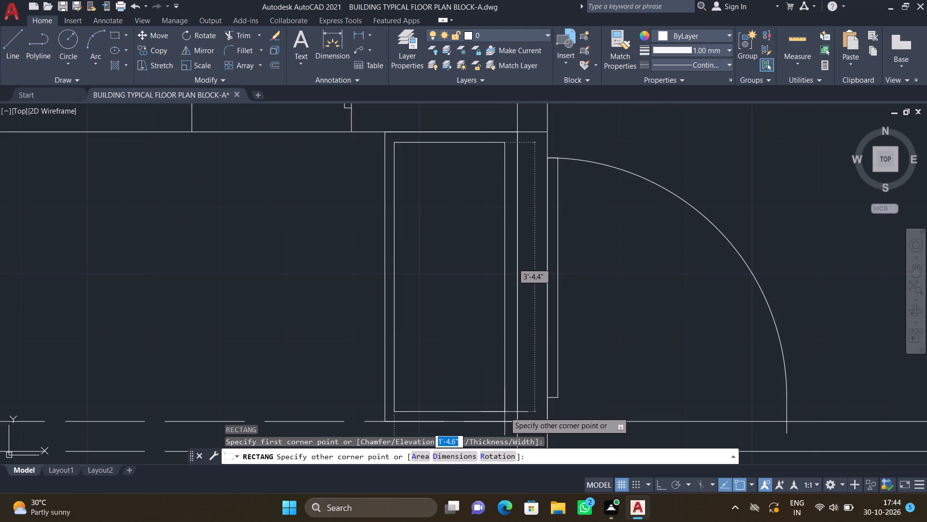
left_click(507, 412)
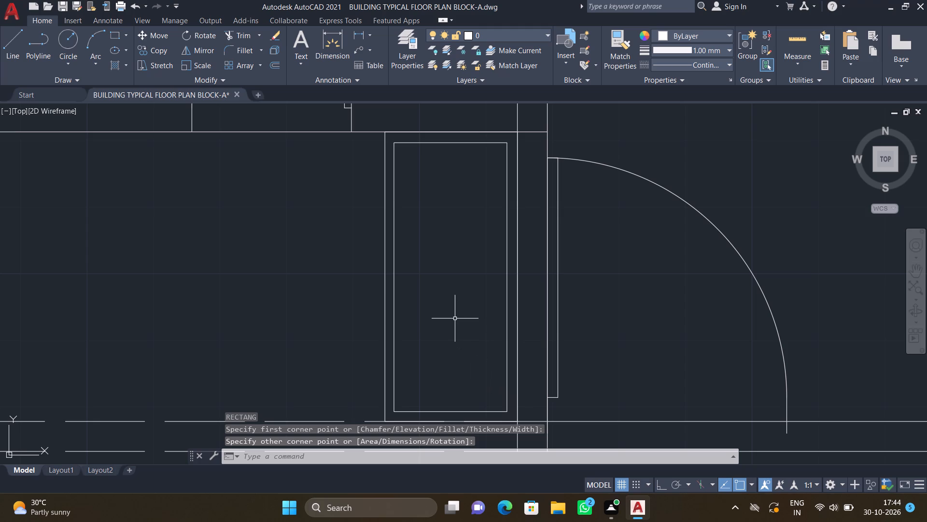
Fillet all four corners of the passage counter's inner basin rectangle with a 3" radius.
key("f")
key("Return")
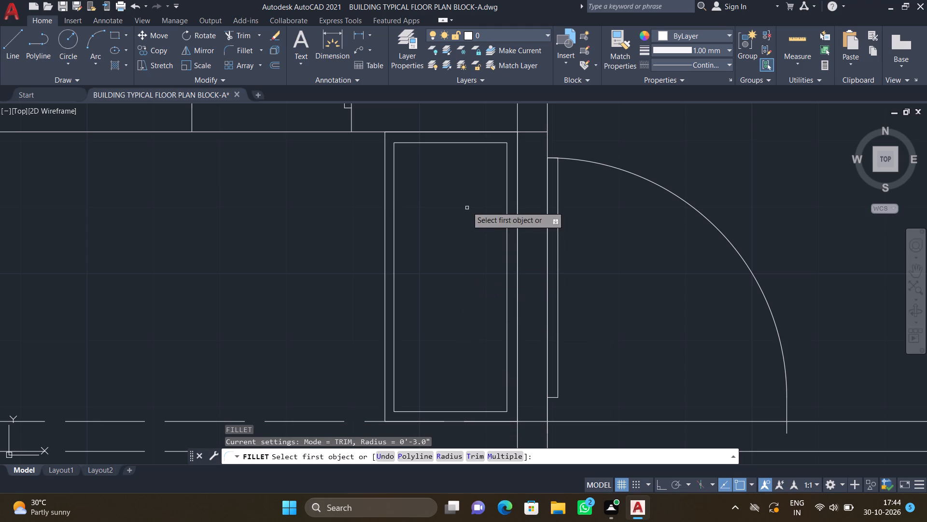
left_click(441, 143)
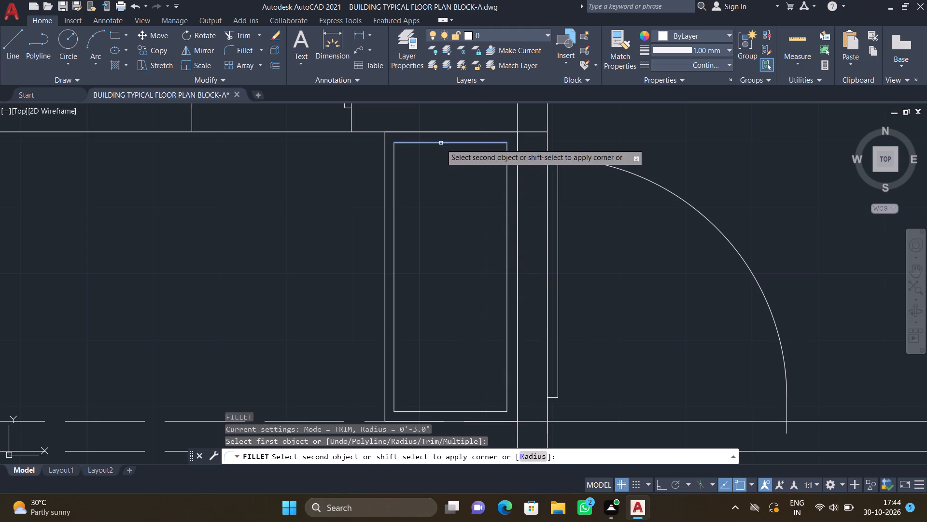
left_click(393, 203)
key("space")
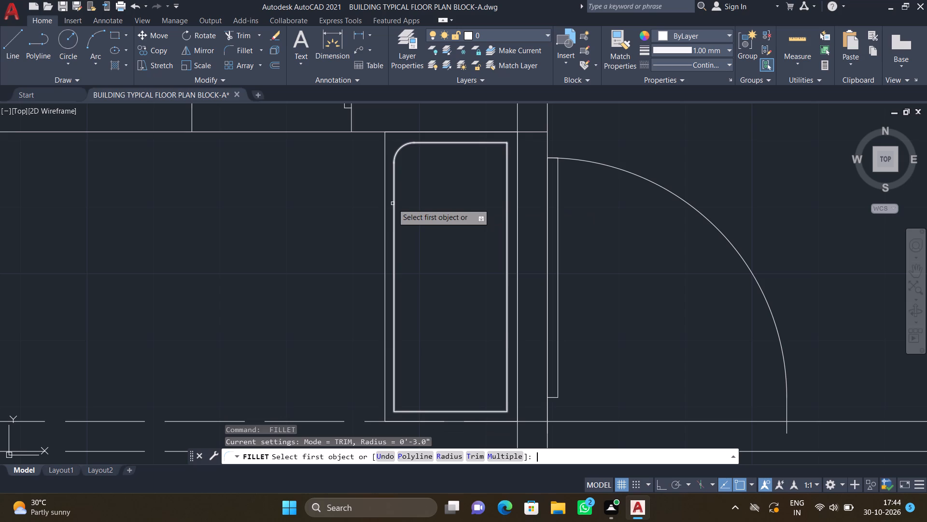
left_click(394, 360)
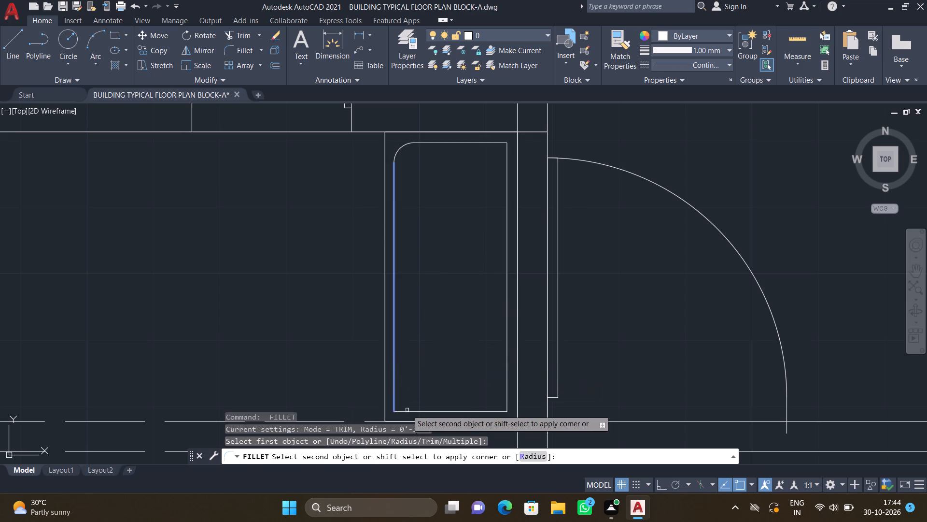
left_click(416, 412)
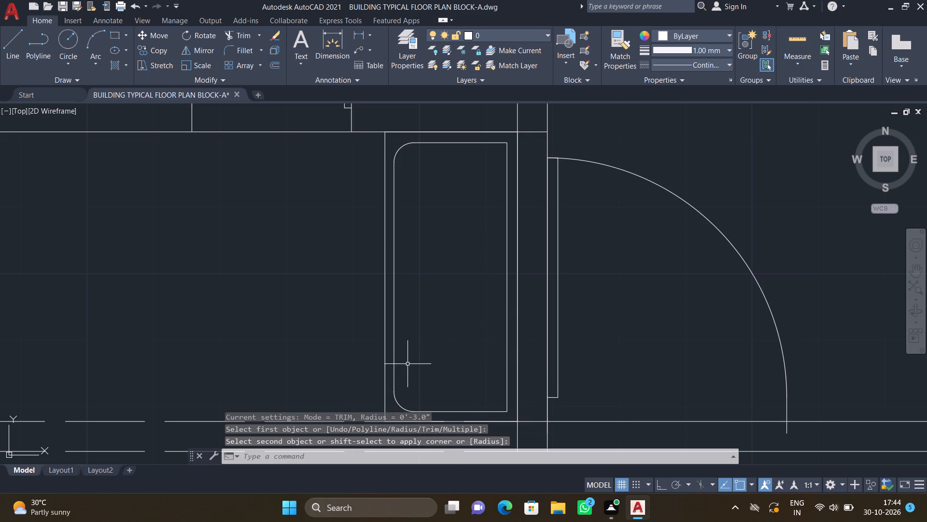
key("space")
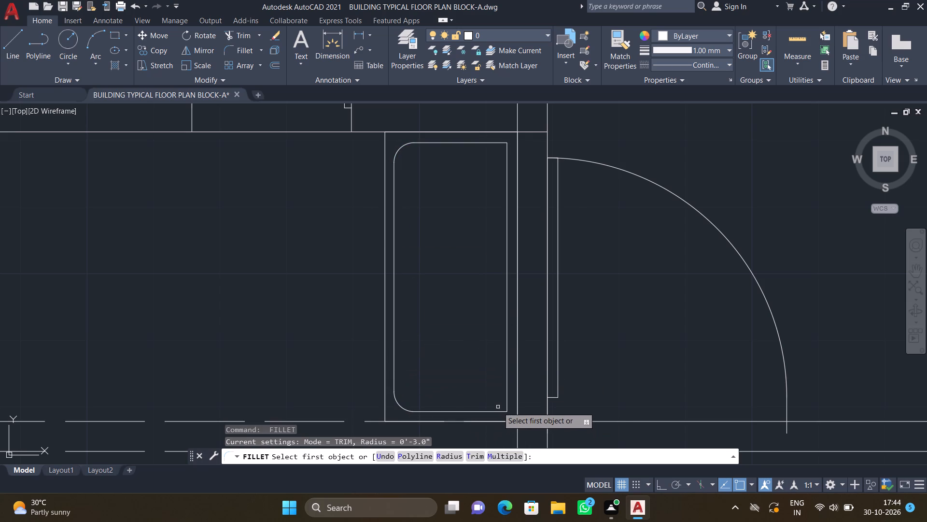
left_click(496, 412)
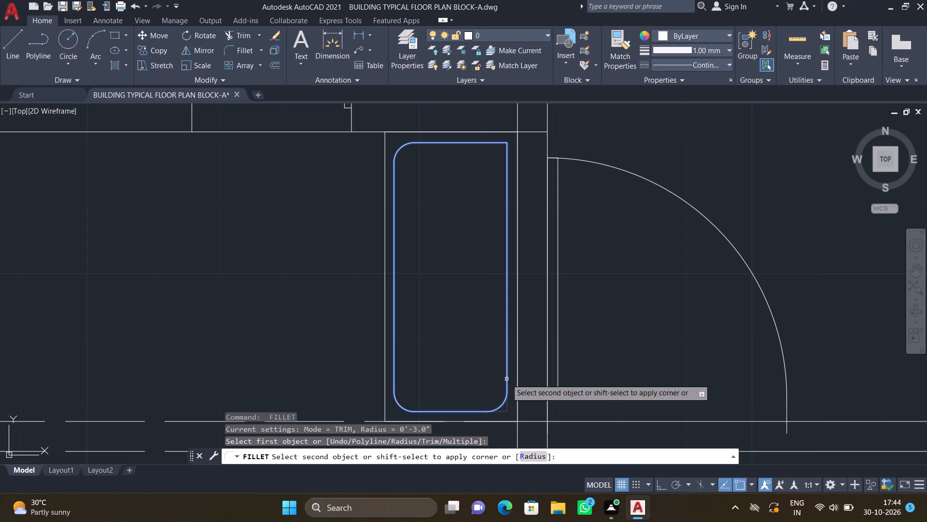
left_click(506, 379)
key("space")
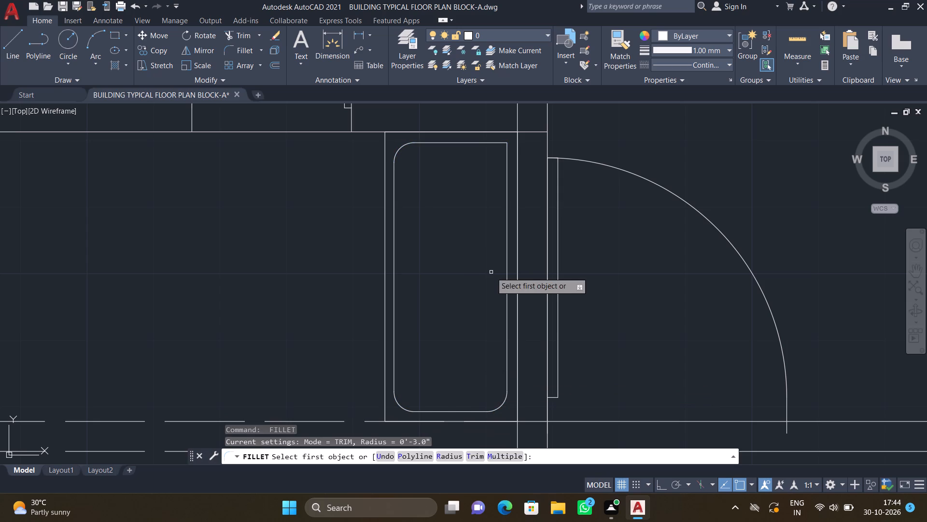
left_click(482, 144)
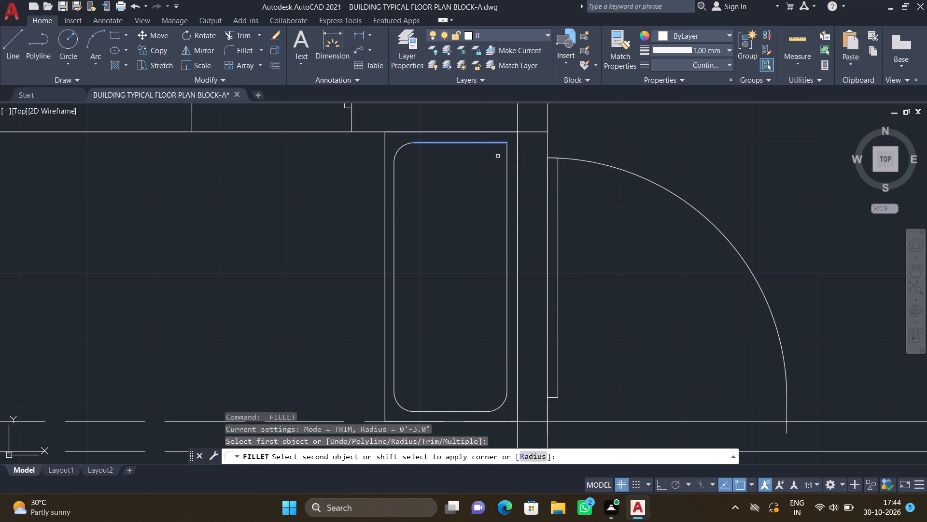
left_click(506, 170)
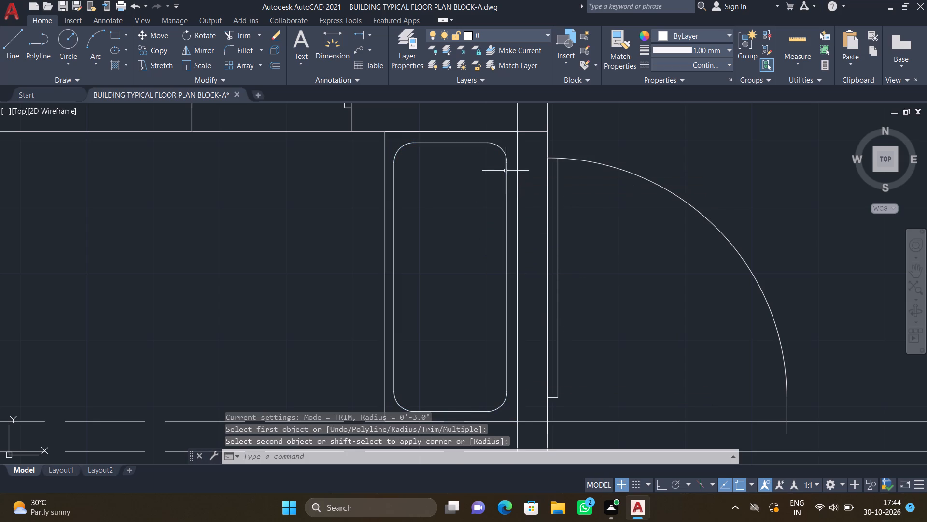
Draw a small drain circle at the centre of the rounded basin in the passage counter.
key("c")
key("Return")
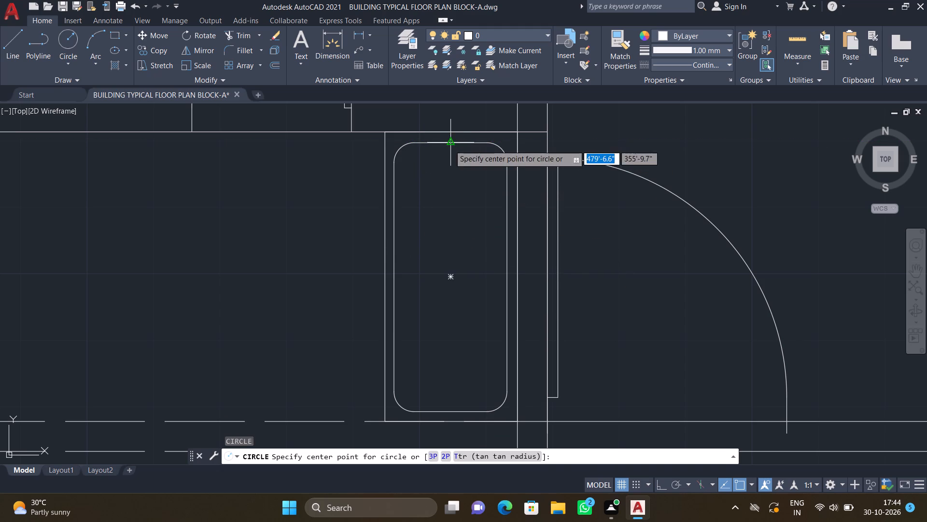
left_click(449, 279)
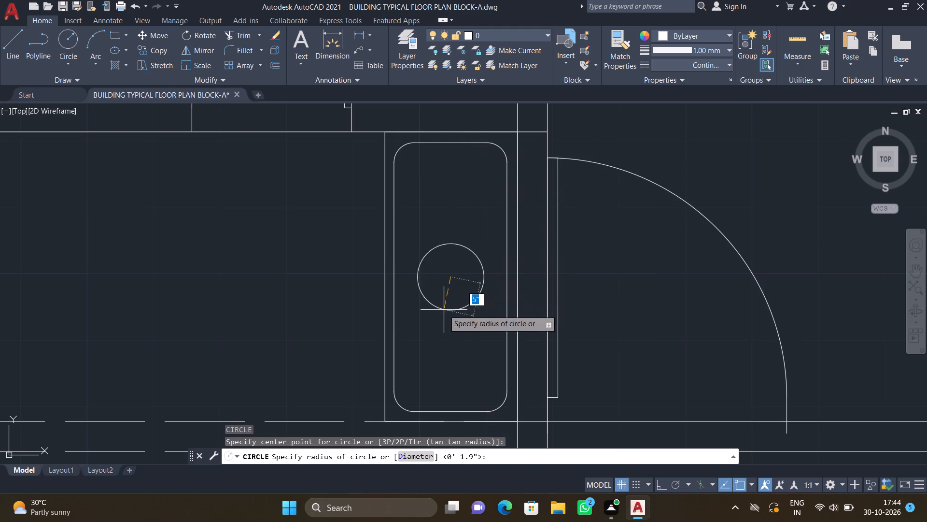
left_click(450, 288)
Draw a counter rectangle about 1'-1" wide and 1'-9" long in the upper-right corner of the flat's lower toilet, opposite the door.
scroll(423, 291, "down", 4)
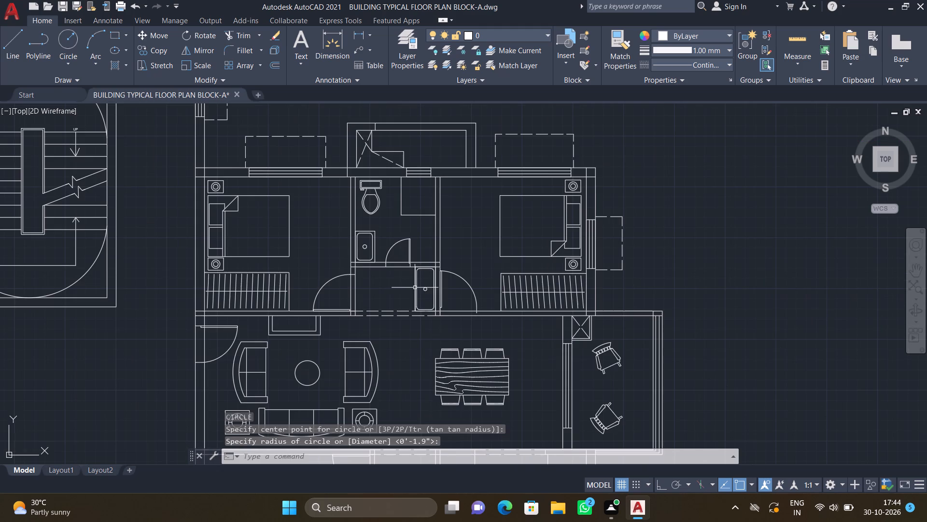
scroll(411, 297, "down", 3)
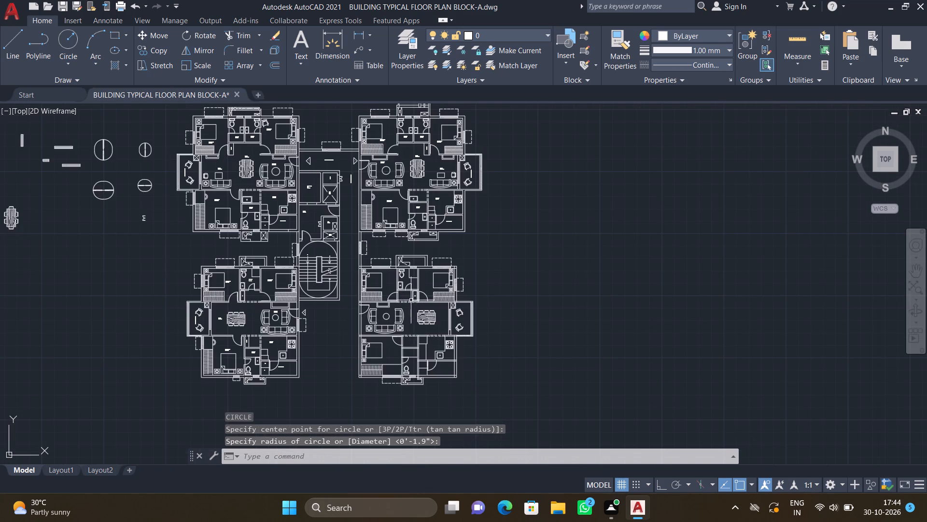
scroll(409, 364, "up", 3)
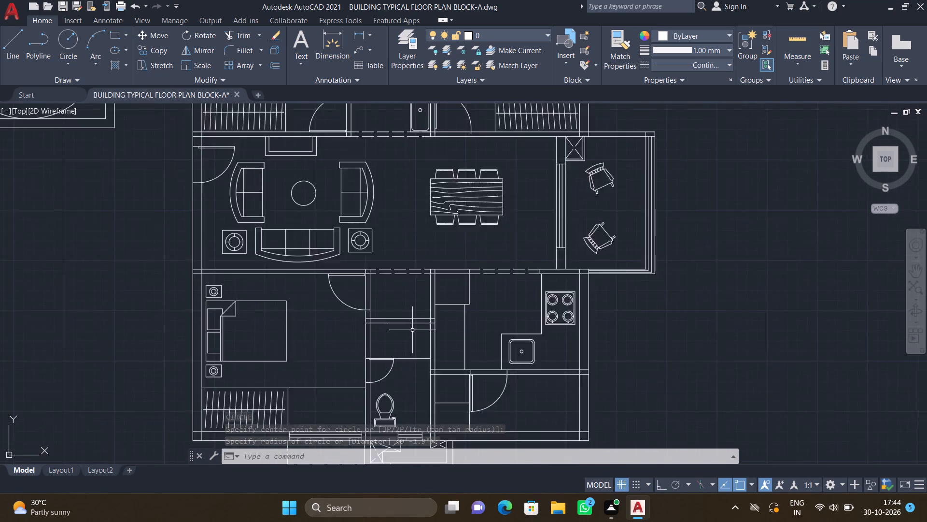
scroll(412, 330, "up", 1)
key("r")
type("EC")
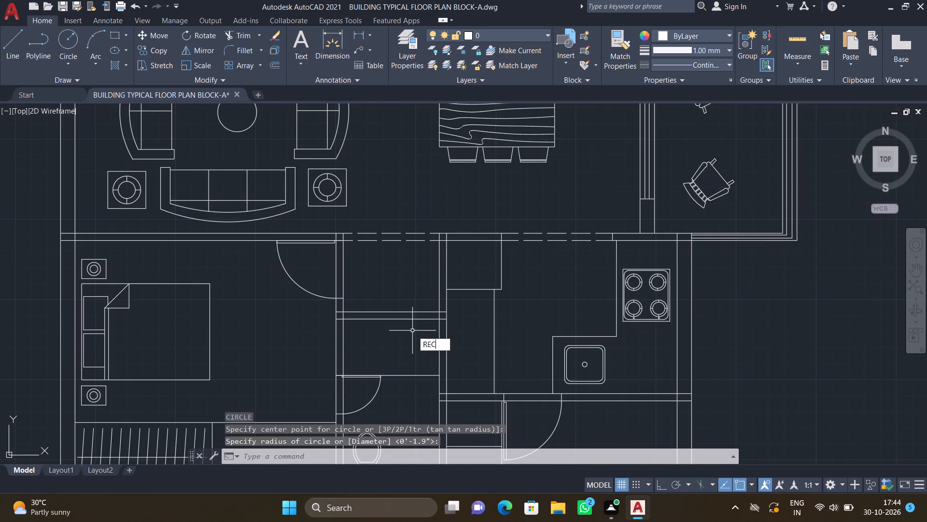
key("Return")
scroll(410, 371, "down", 1)
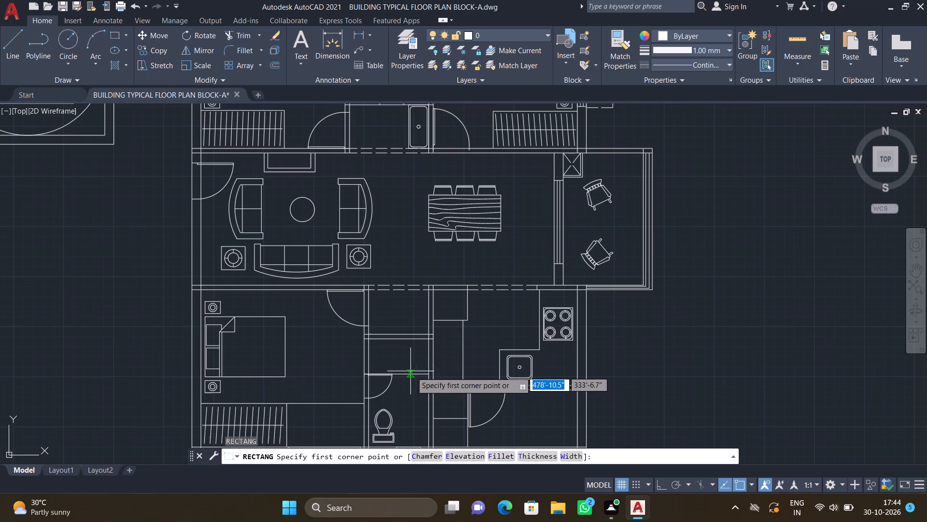
scroll(413, 393, "up", 1)
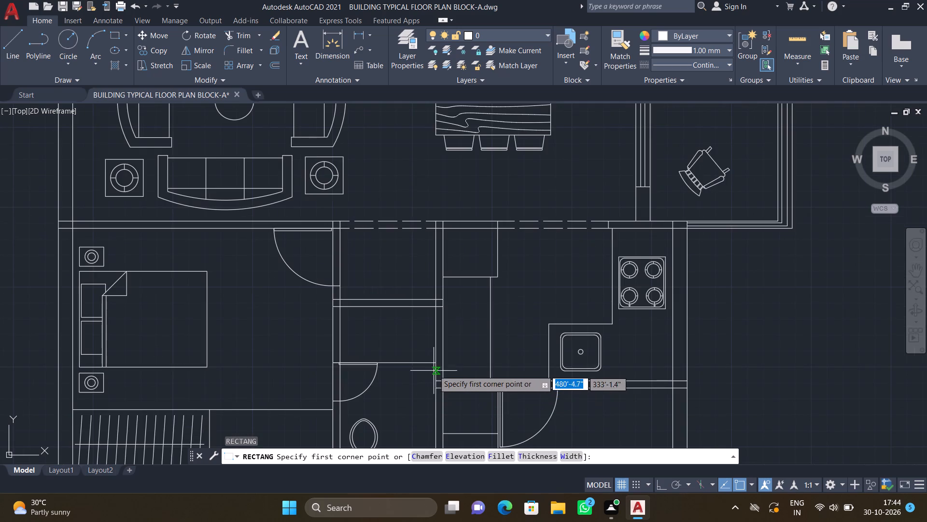
scroll(435, 366, "up", 2)
left_click(431, 358)
scroll(391, 373, "down", 2)
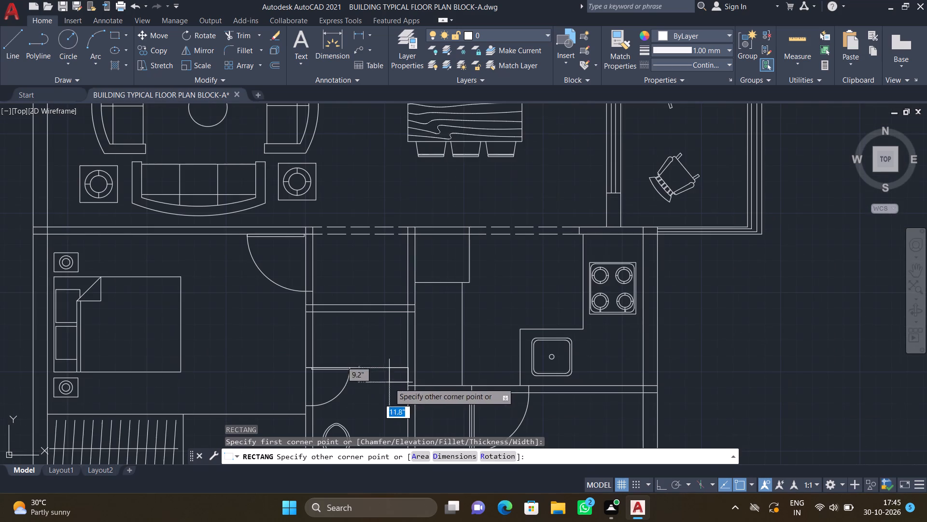
middle_click(456, 0)
scroll(444, 68, "down", 2)
middle_click_drag(381, 355, 376, 242)
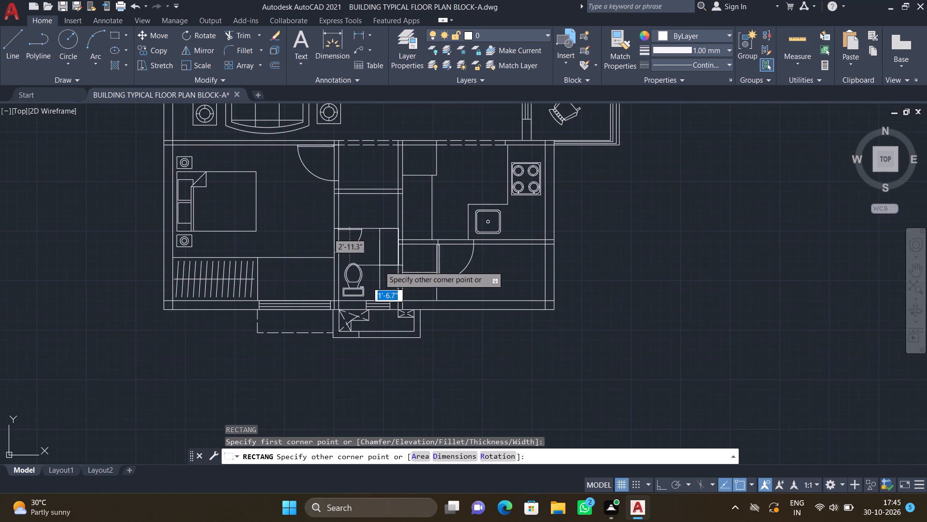
scroll(379, 255, "up", 2)
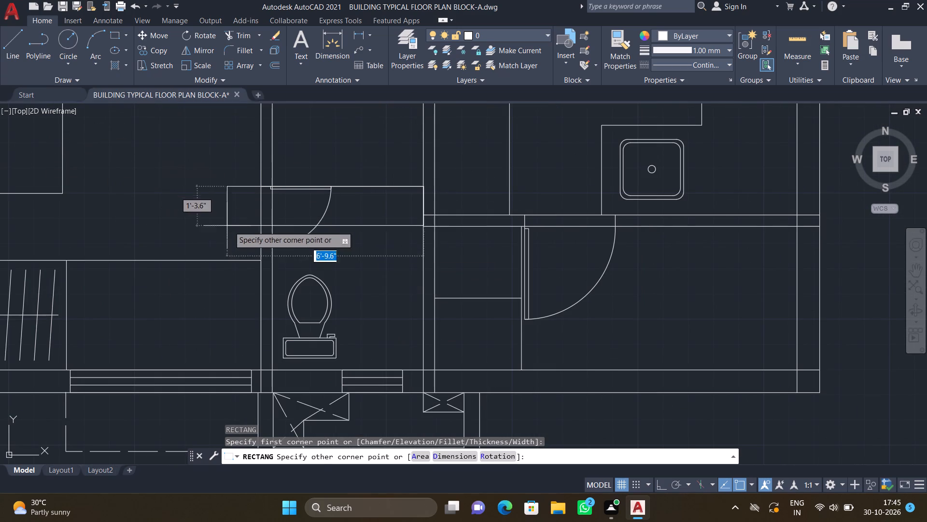
scroll(407, 281, "up", 1)
scroll(387, 272, "down", 1)
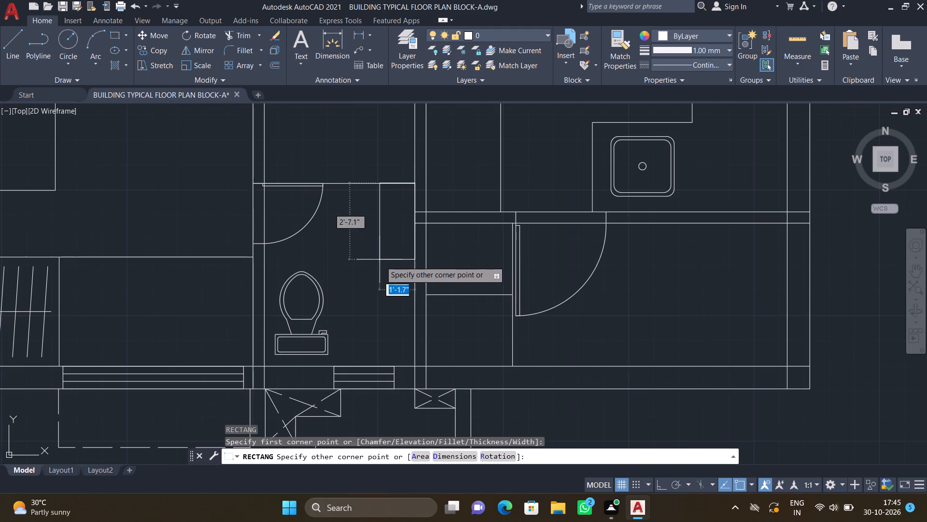
scroll(381, 249, "up", 1)
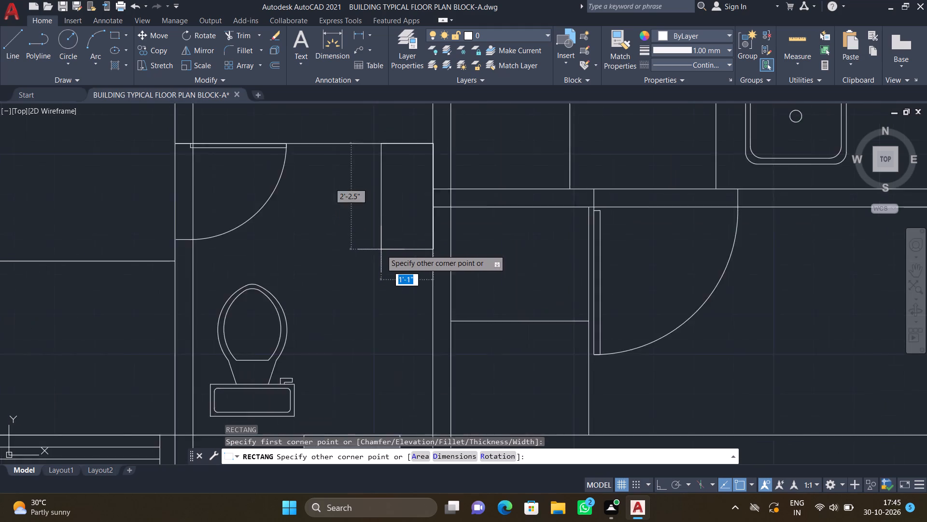
scroll(381, 249, "up", 1)
scroll(379, 244, "down", 2)
scroll(376, 232, "up", 1)
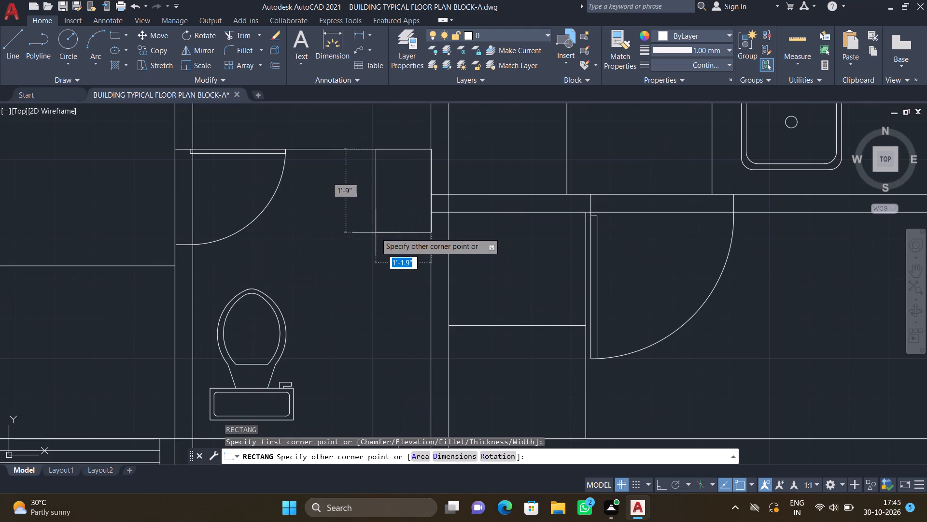
left_click(378, 232)
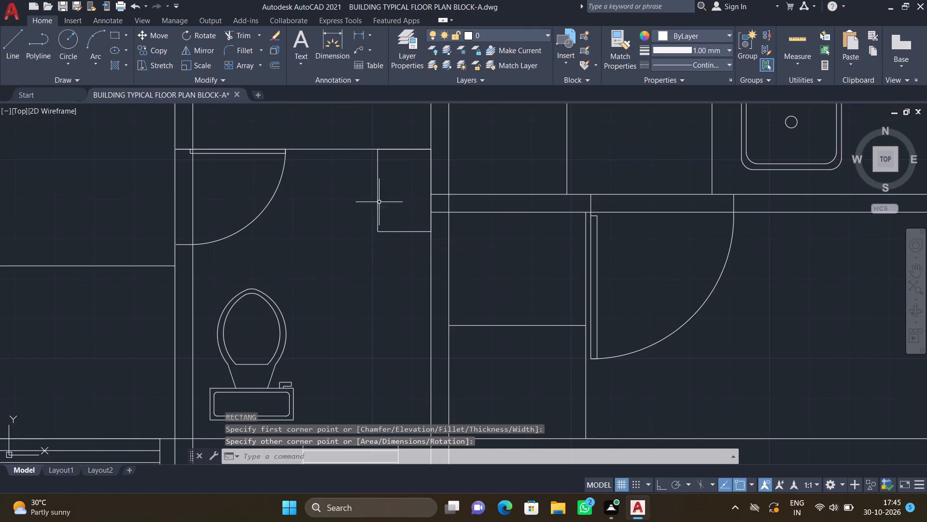
Draw a basin rectangle about 11" wide and 1'-6" long inside the lower toilet's counter, inset from its edges.
type("REC")
key("Return")
scroll(377, 146, "up", 2)
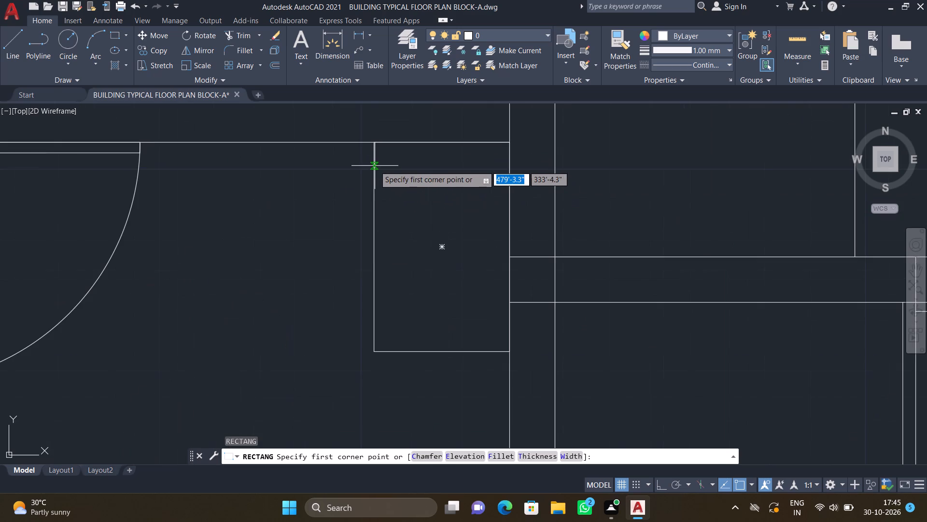
scroll(380, 149, "up", 1)
left_click(385, 156)
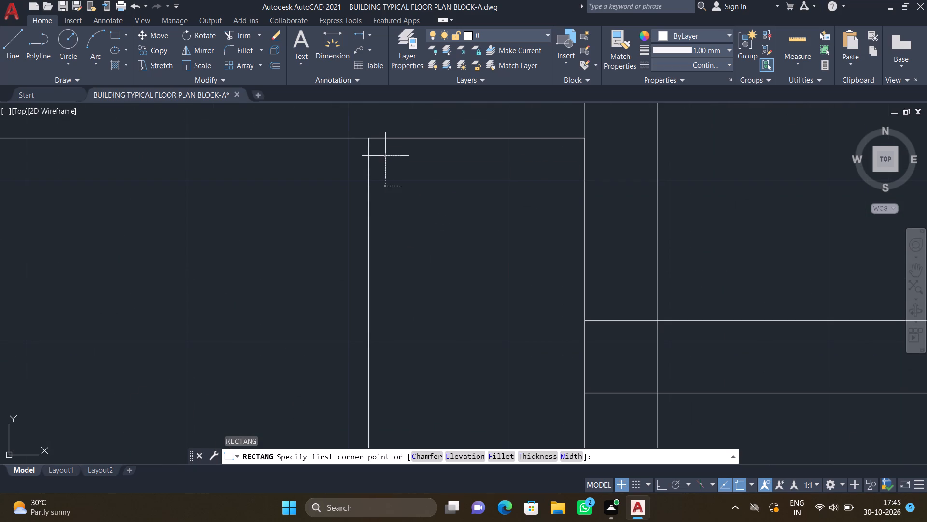
scroll(407, 229, "down", 2)
scroll(461, 312, "up", 1)
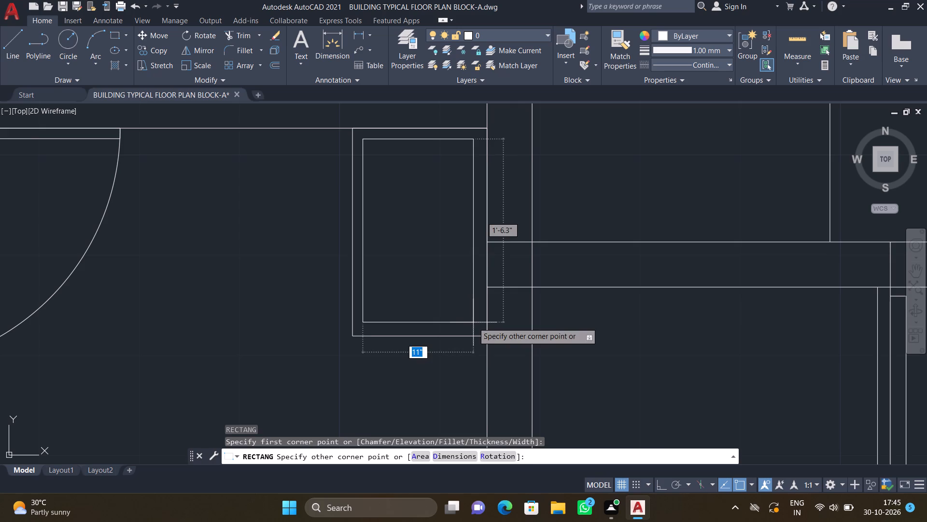
left_click(474, 322)
Fillet all four corners of the lower toilet's inner basin rectangle with a 3" radius.
key("f")
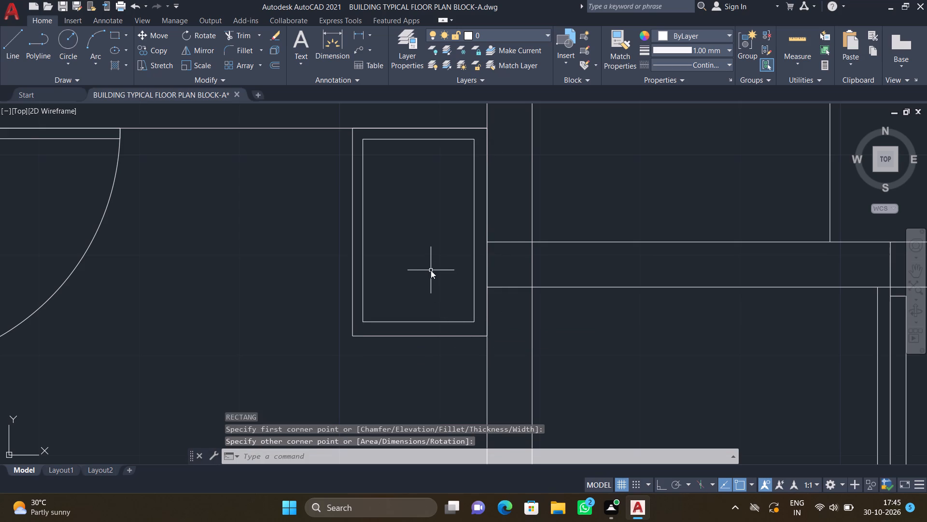
key("Return")
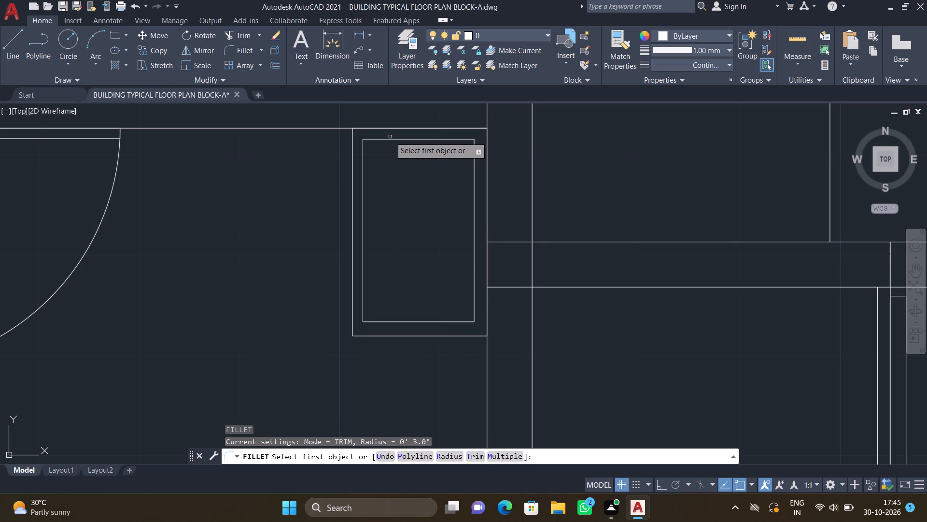
left_click(393, 139)
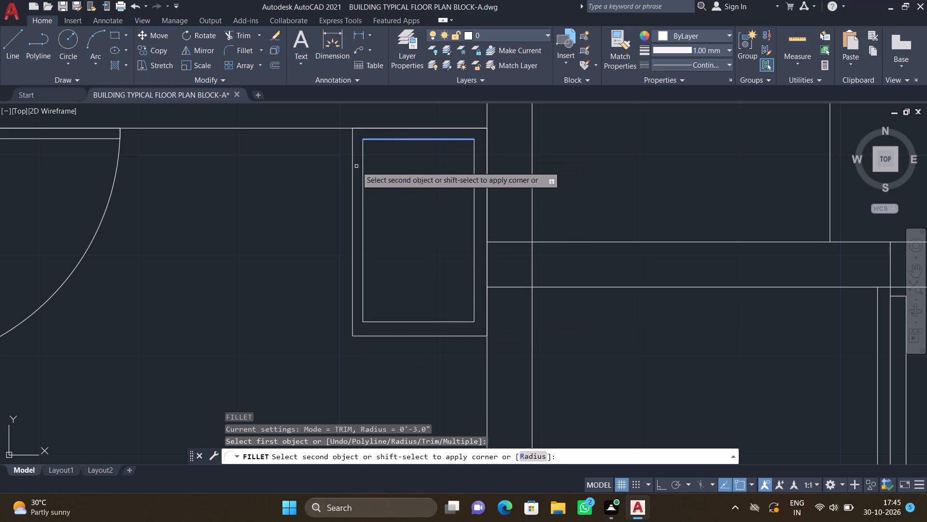
left_click(362, 169)
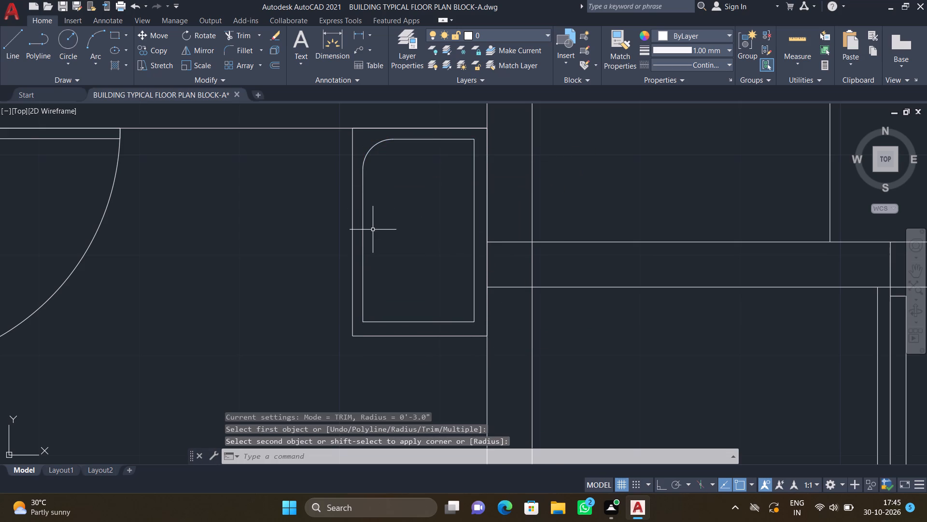
key("space")
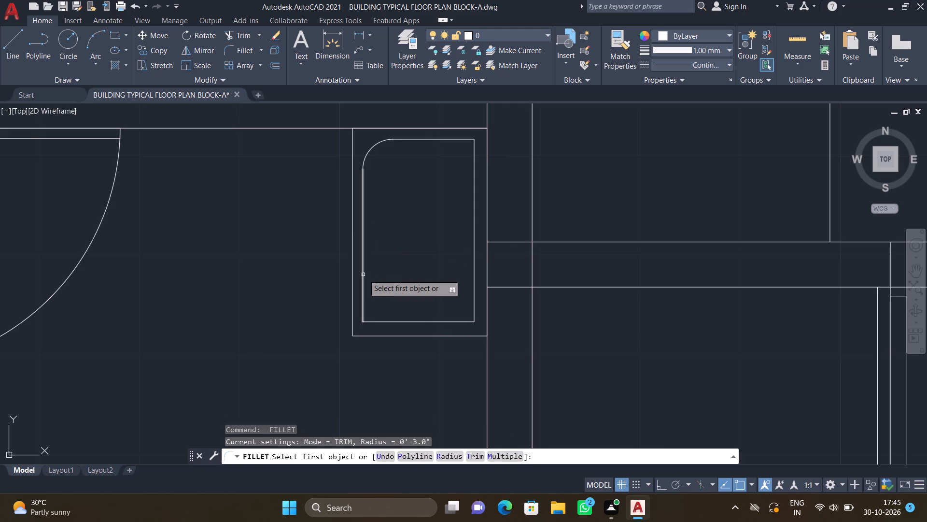
left_click(362, 272)
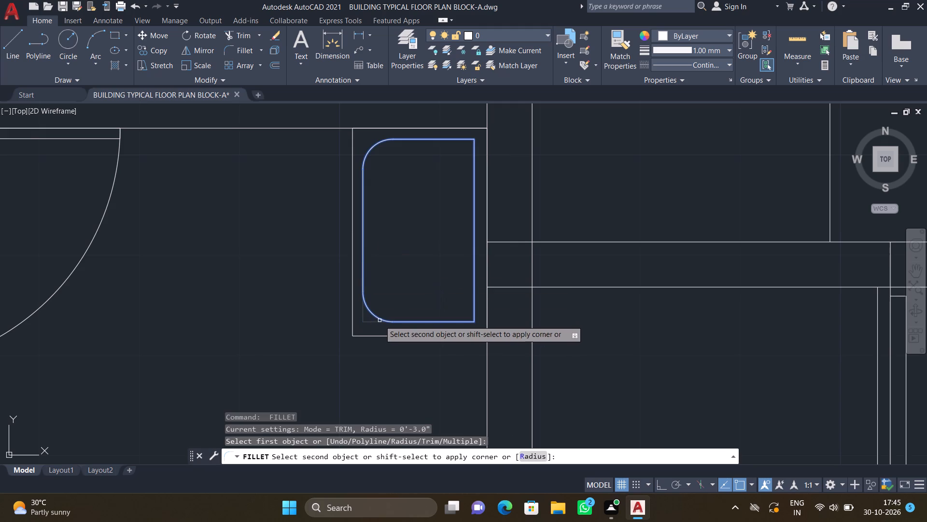
left_click(379, 320)
key("space")
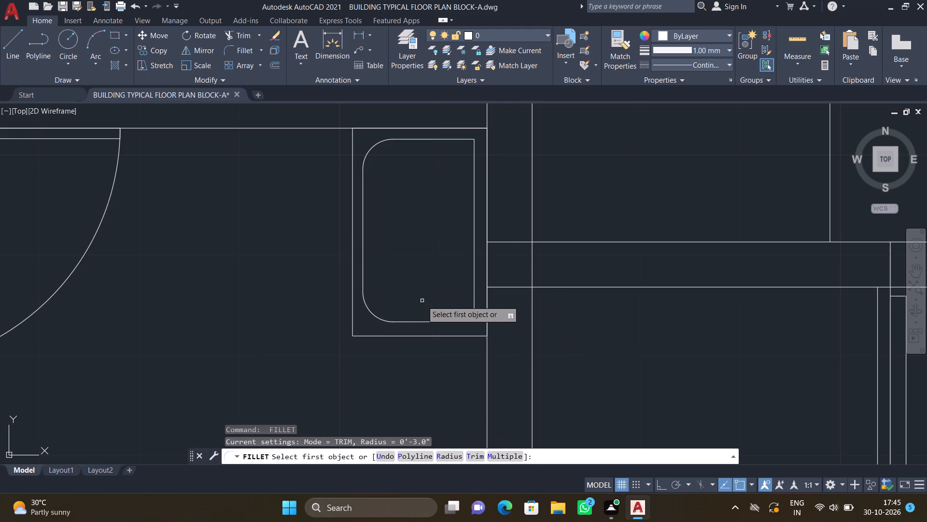
left_click(421, 321)
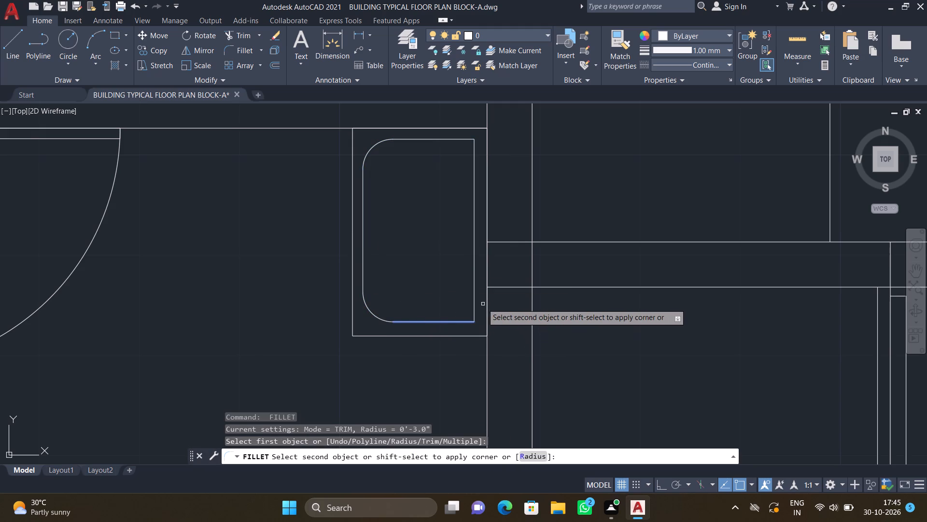
left_click(475, 290)
key("space")
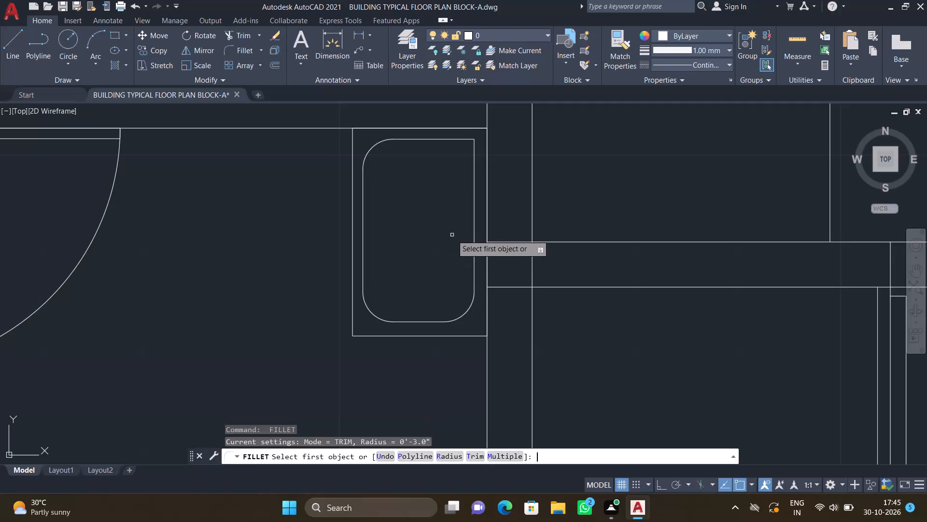
left_click(454, 139)
left_click(476, 174)
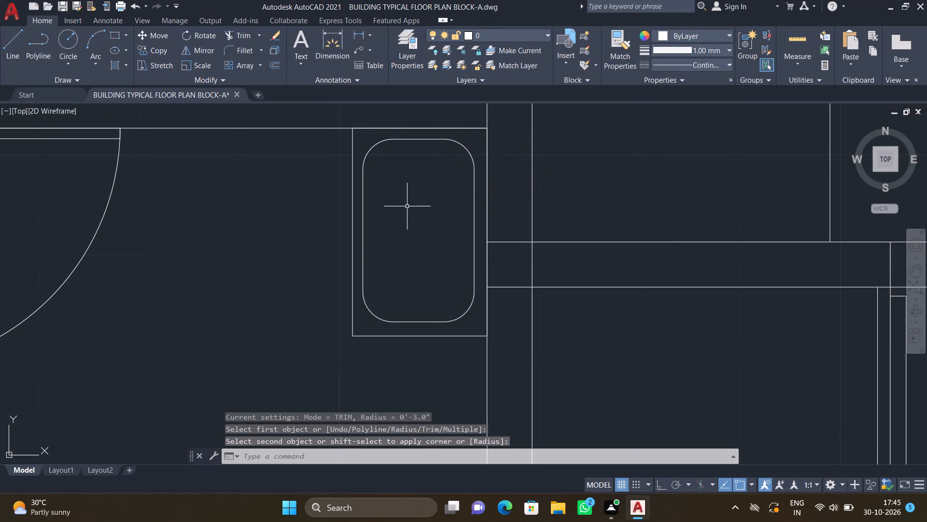
Draw a small drain circle at the centre of the rounded basin in the lower toilet.
key("c")
key("Return")
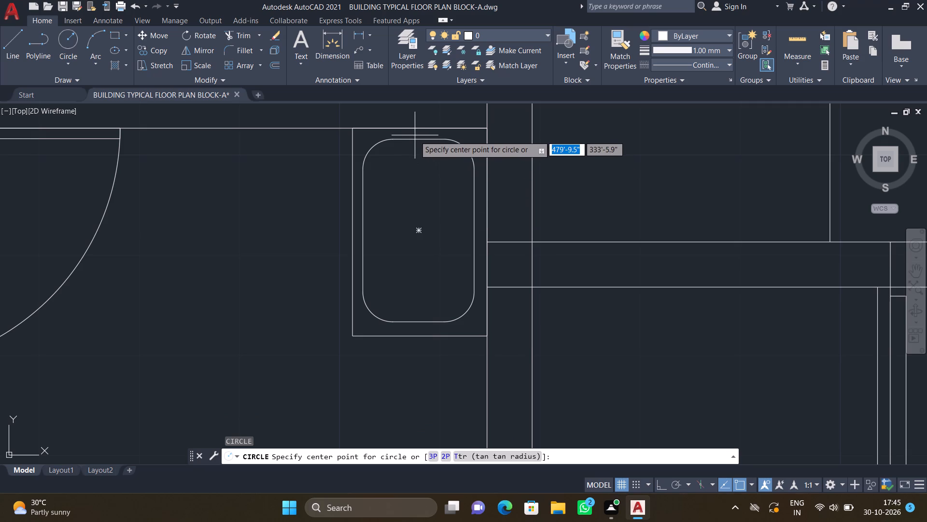
left_click_drag(416, 228, 418, 232)
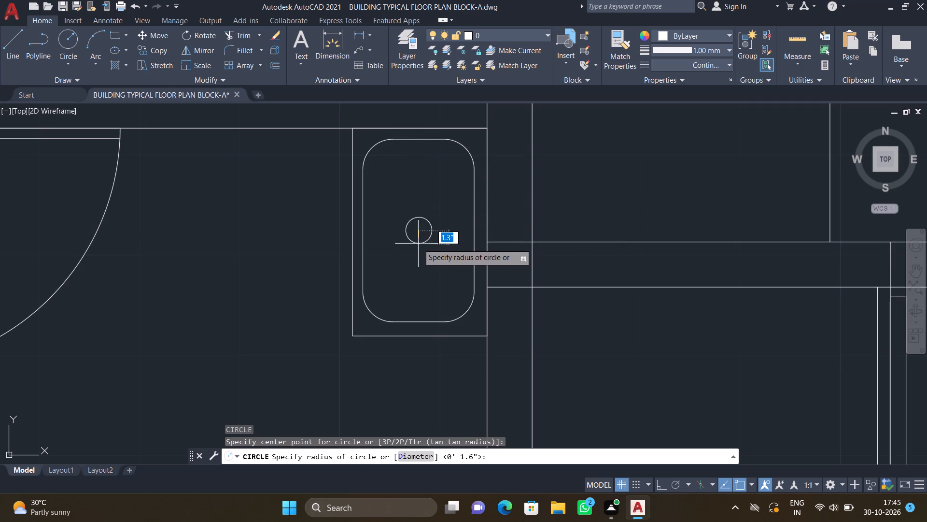
left_click(416, 240)
Trim the overlapping wall lines at the upper-left outer corner of the lower-right flat, beside the upper-left bedroom's side table.
scroll(393, 229, "down", 2)
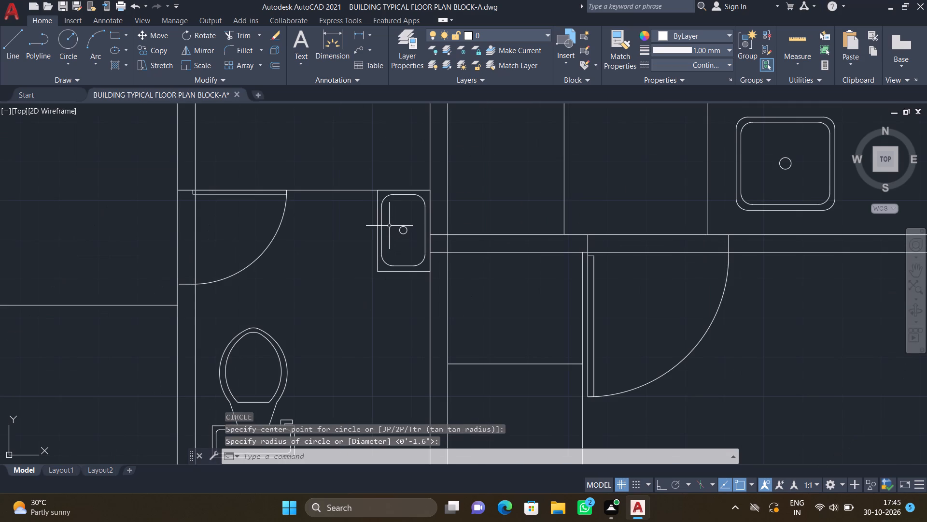
scroll(389, 225, "down", 3)
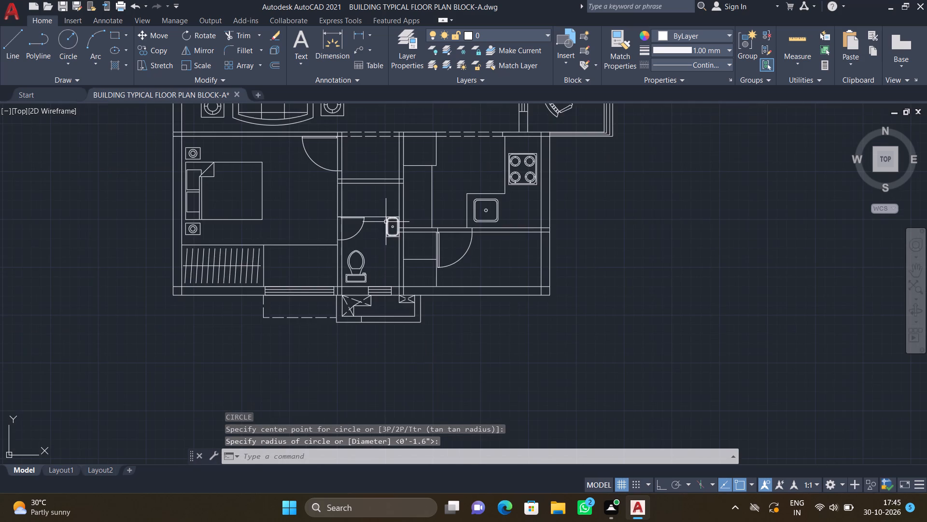
scroll(385, 221, "down", 2)
middle_click_drag(380, 242, 386, 279)
scroll(365, 197, "down", 2)
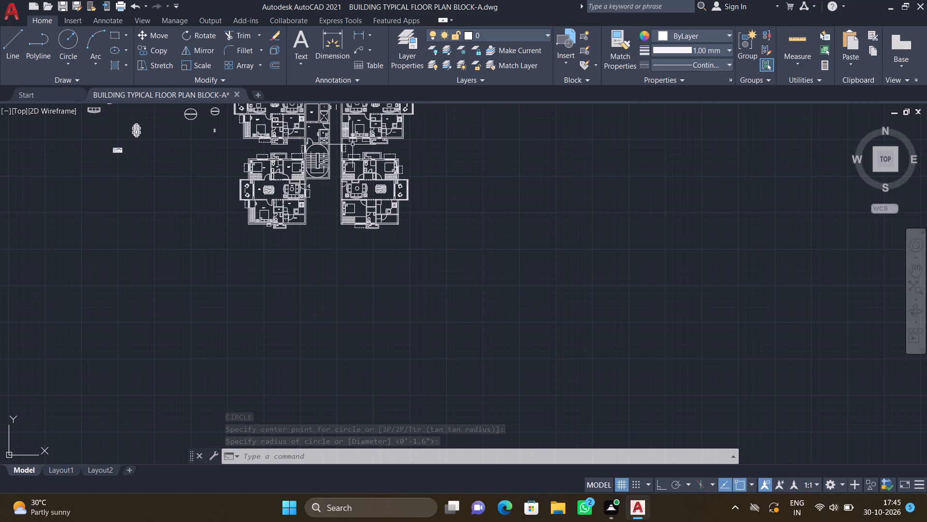
scroll(352, 150, "up", 3)
scroll(307, 198, "up", 2)
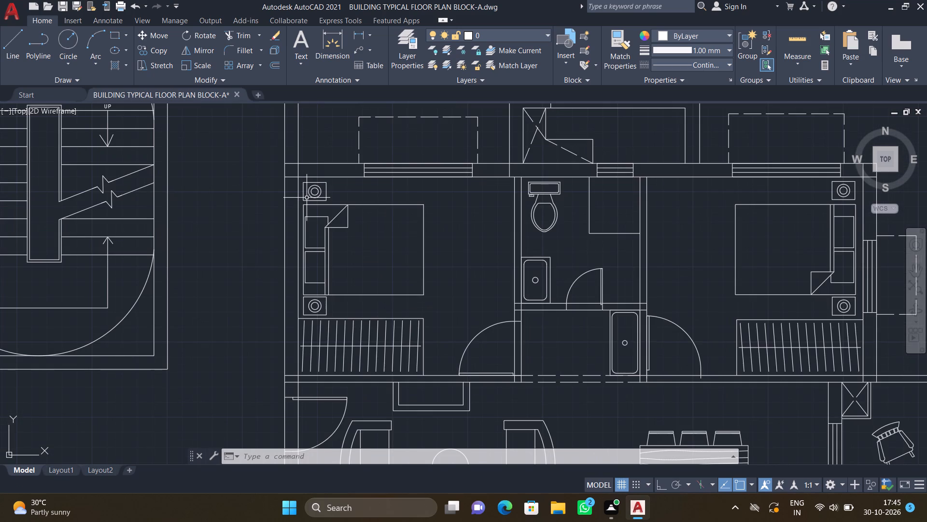
type("TR")
key("Return")
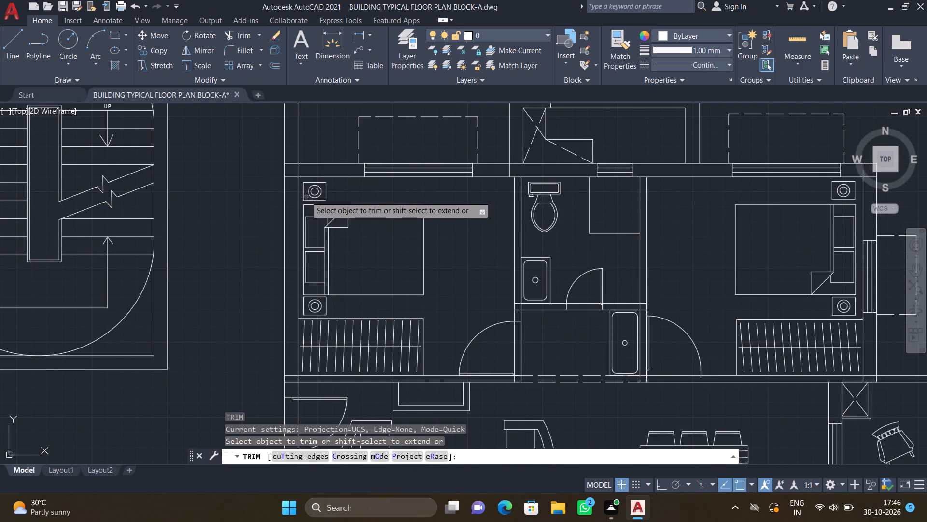
scroll(290, 176, "up", 1)
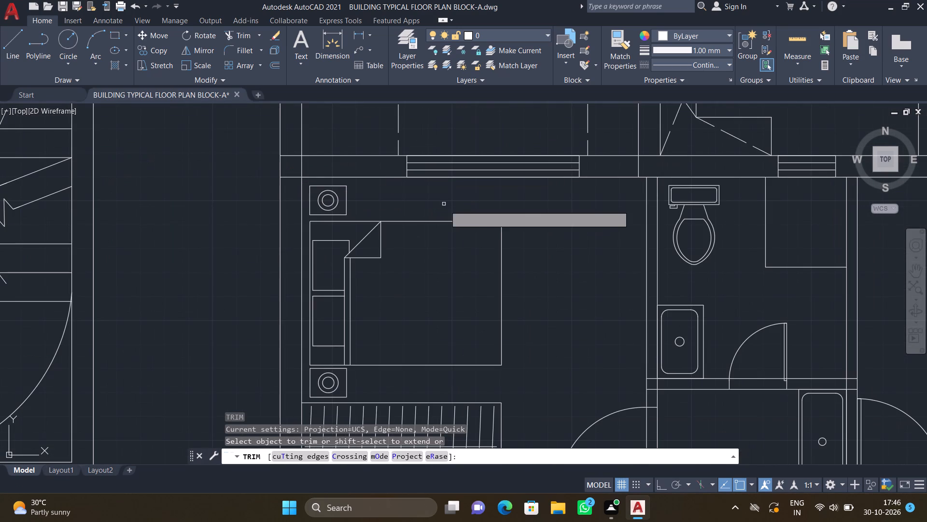
scroll(286, 167, "up", 2)
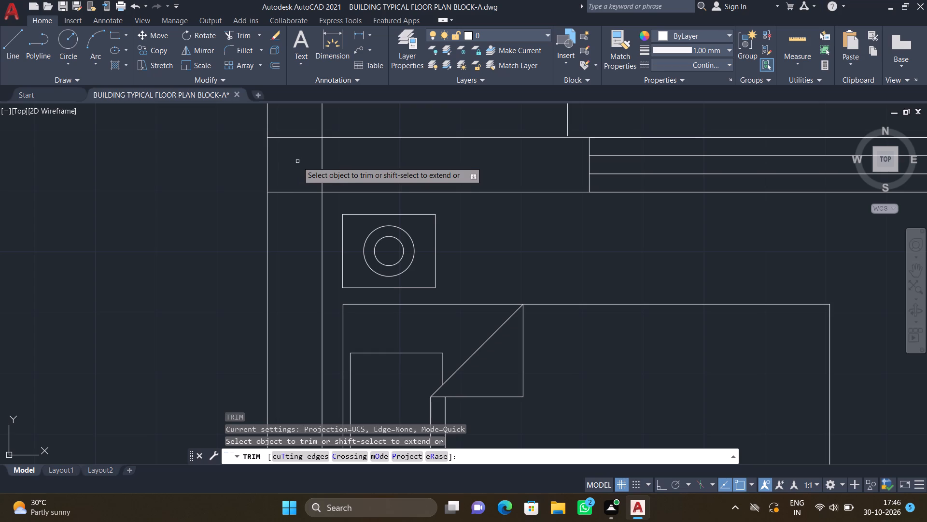
left_click_drag(299, 159, 341, 173)
left_click_drag(302, 174, 295, 203)
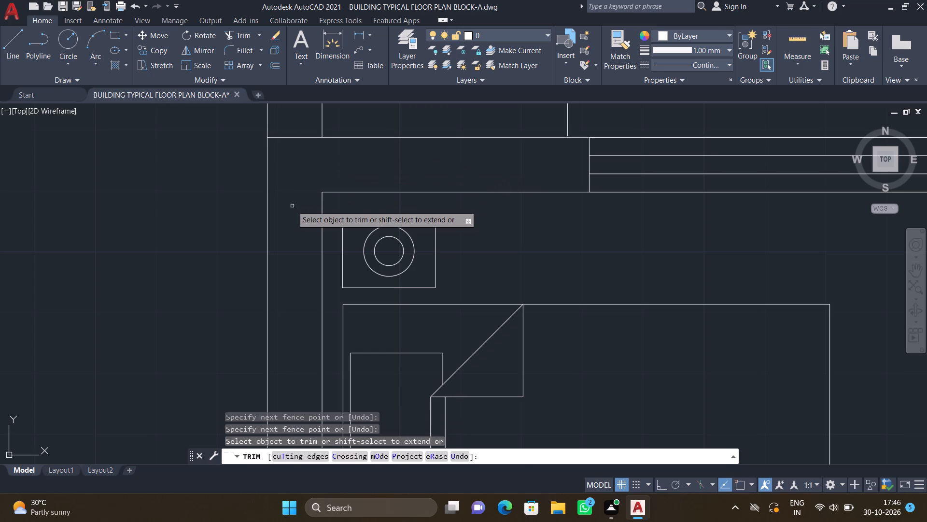
Trim the crossing lines where the duct's left wall and the upper-left bedroom–toilet partition meet the flat's upper outer wall.
scroll(298, 204, "down", 3)
scroll(621, 289, "down", 1)
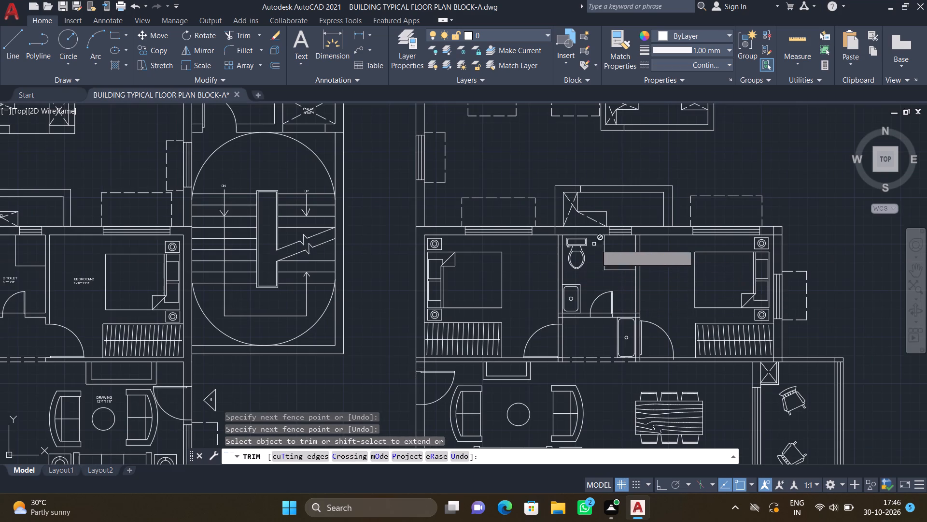
scroll(553, 233, "up", 3)
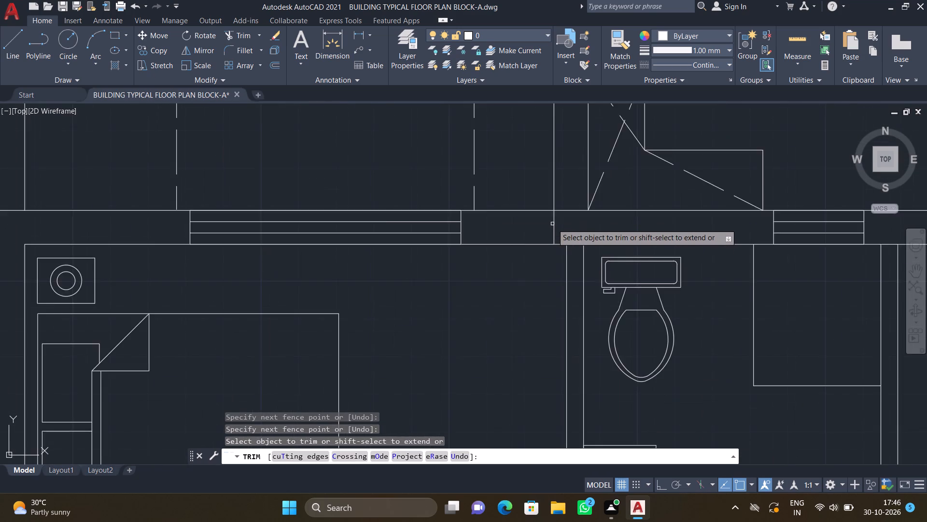
scroll(552, 224, "up", 1)
left_click_drag(548, 224, 584, 225)
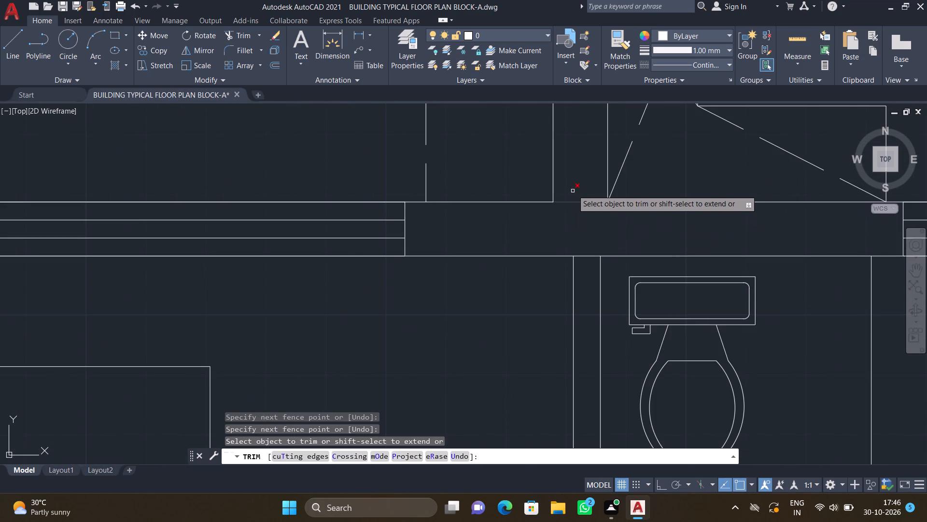
left_click_drag(572, 189, 573, 208)
scroll(587, 261, "up", 2)
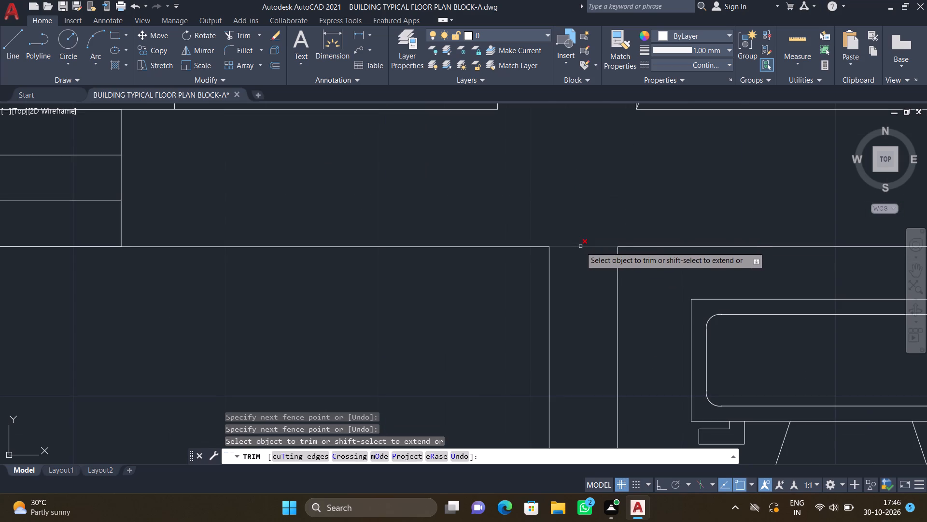
left_click_drag(575, 234, 575, 262)
scroll(578, 263, "down", 4)
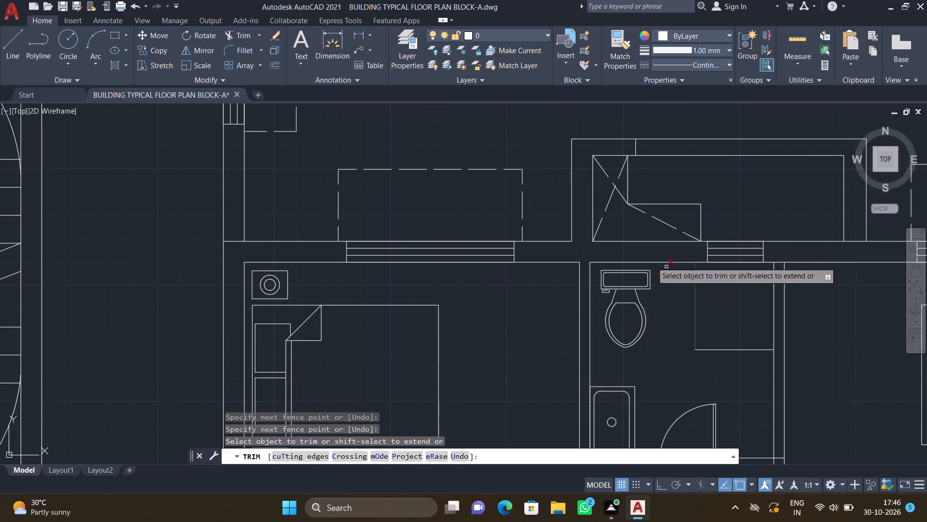
Trim the inner wall line across the partition between the upper toilet and the upper-right bedroom.
middle_click(512, 231)
scroll(557, 254, "down", 2)
middle_click_drag(616, 265, 388, 131)
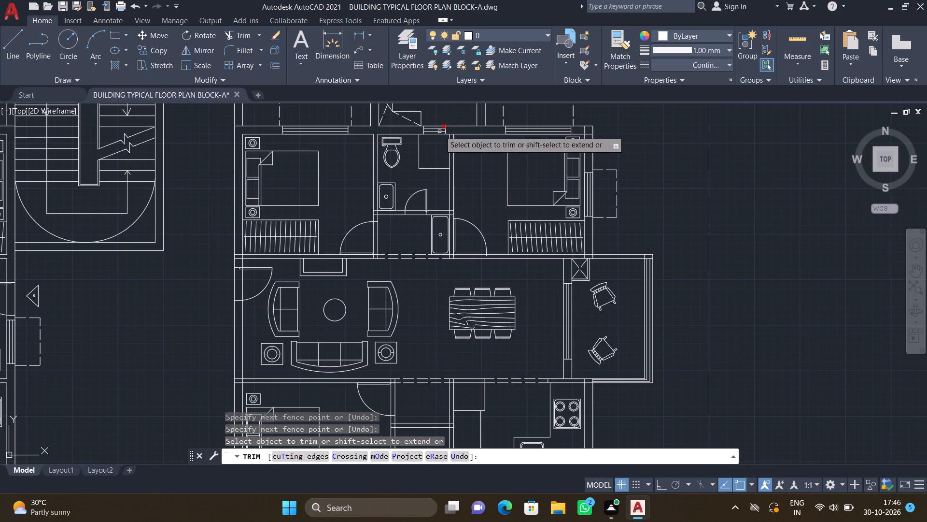
scroll(447, 134, "up", 3)
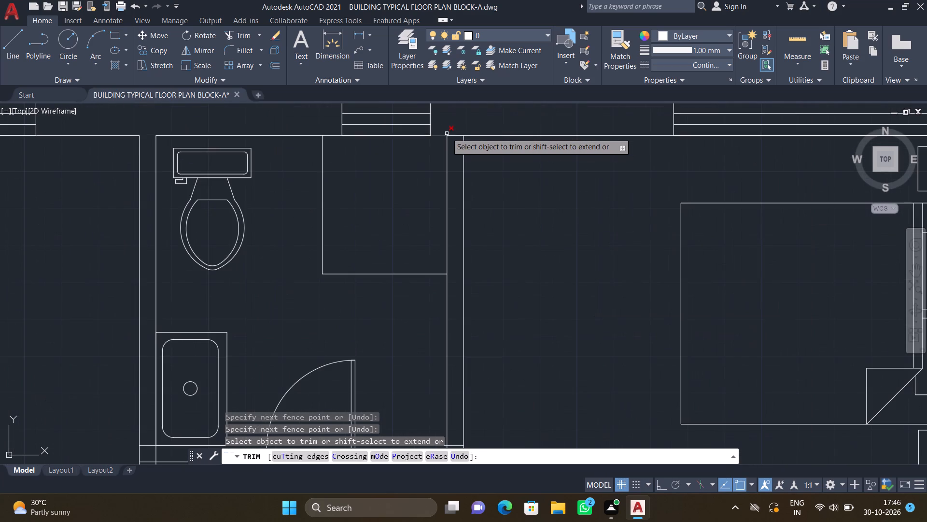
scroll(456, 140, "up", 2)
left_click_drag(447, 123, 449, 130)
scroll(455, 136, "down", 3)
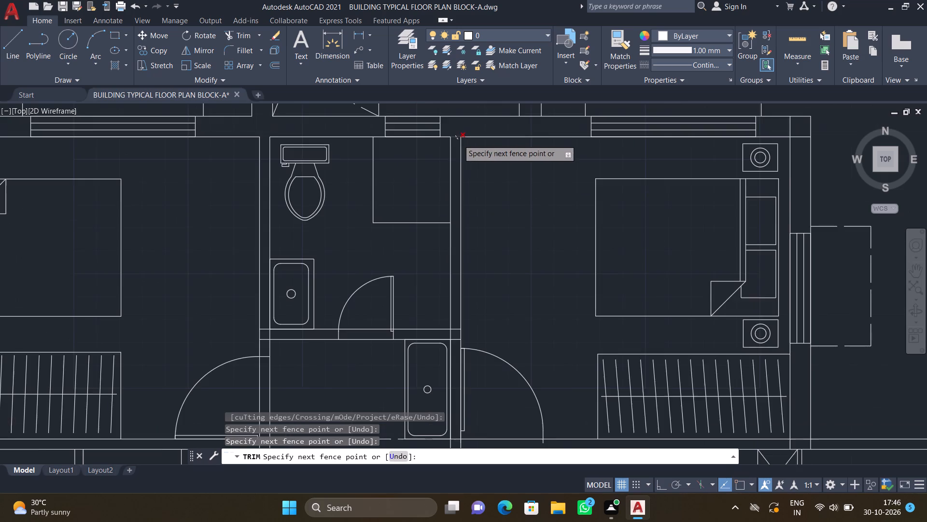
scroll(453, 147, "up", 2)
left_click(454, 148)
scroll(515, 165, "down", 3)
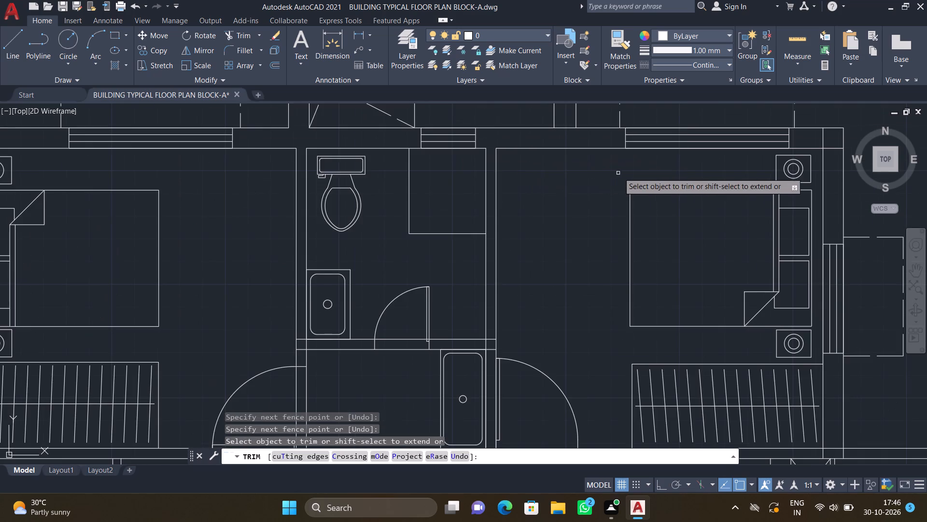
Trim the outer wall line across the junction with the duct's right-hand wall above the upper toilet.
scroll(617, 164, "down", 1)
scroll(591, 145, "up", 3)
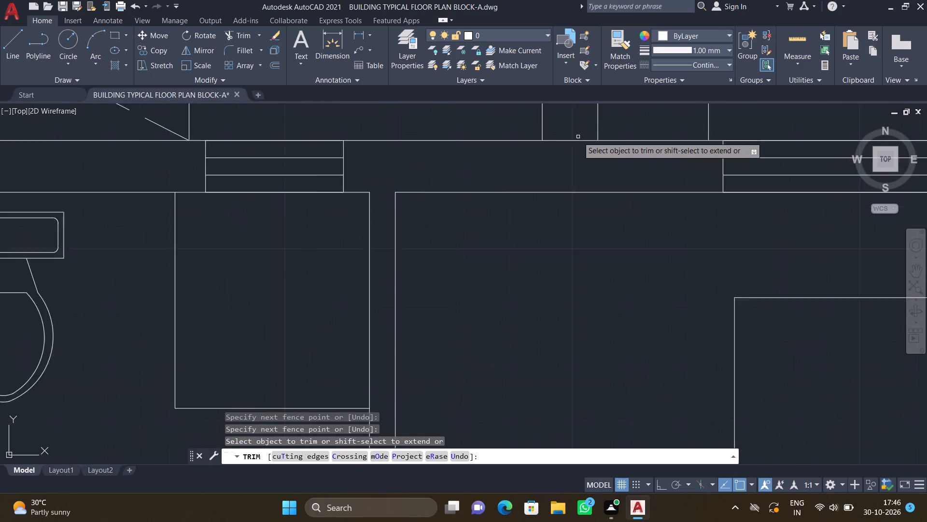
scroll(578, 137, "up", 1)
left_click_drag(559, 131, 567, 152)
scroll(564, 154, "down", 6)
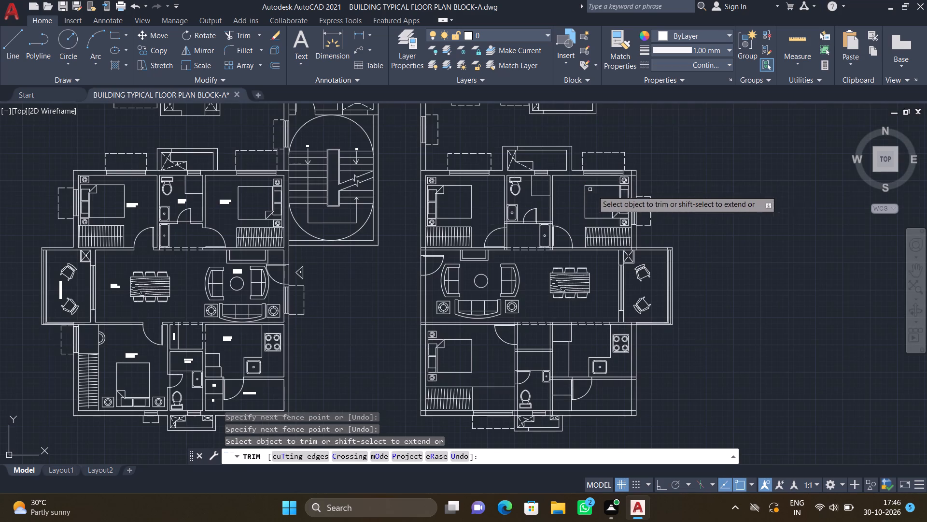
Trim the overlapping wall lines at the upper-right outer corner of the flat's upper-right bedroom.
scroll(633, 183, "up", 3)
scroll(619, 138, "up", 3)
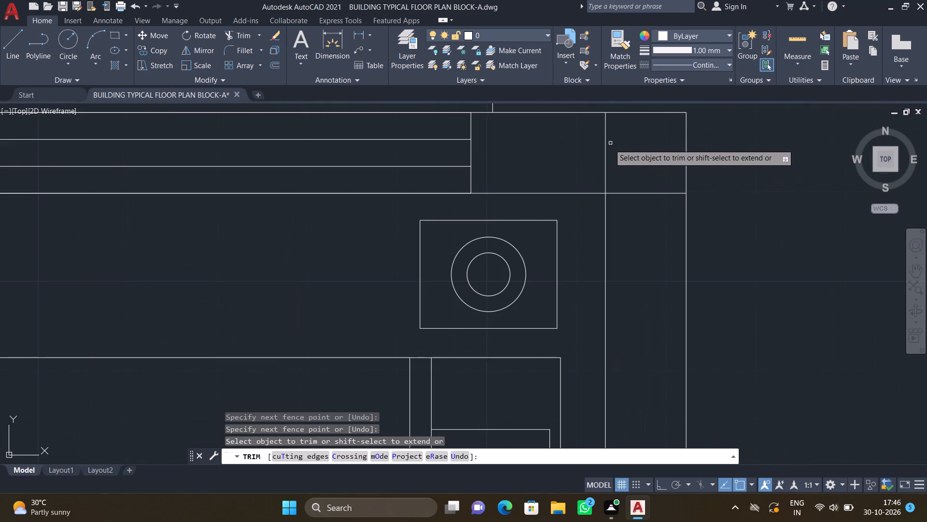
left_click_drag(595, 147, 628, 205)
scroll(621, 199, "down", 4)
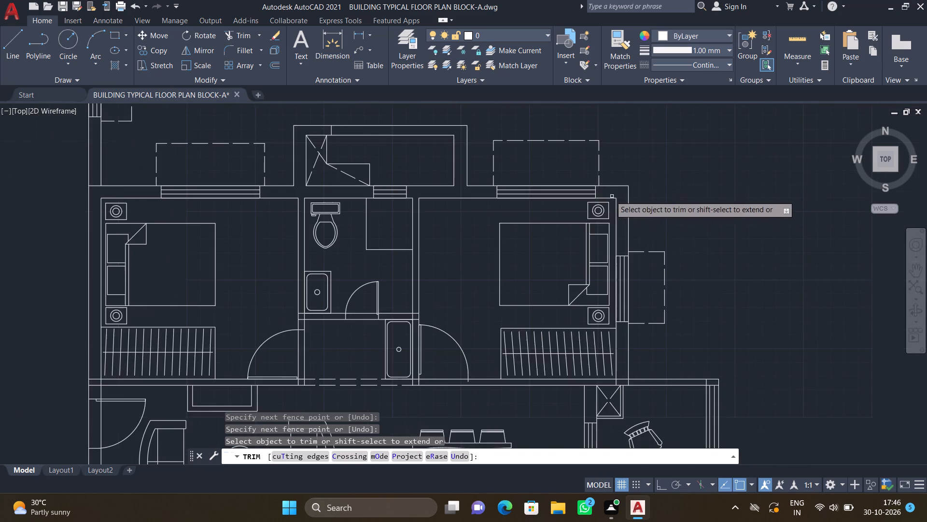
Trim the crossing lines where the wall between the upper-left bedroom and the drawing room meets the left outer wall.
scroll(506, 218, "down", 2)
middle_click_drag(463, 247, 501, 174)
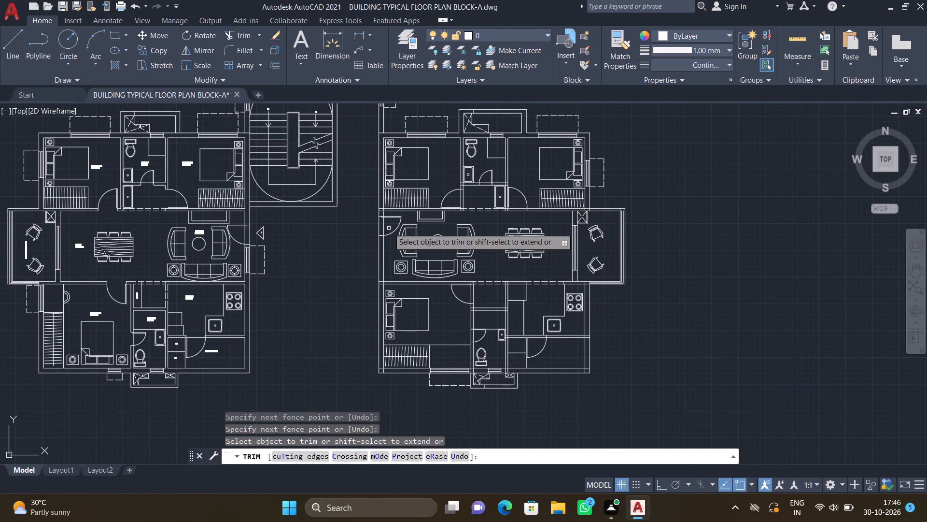
scroll(386, 221, "up", 5)
scroll(359, 172, "up", 1)
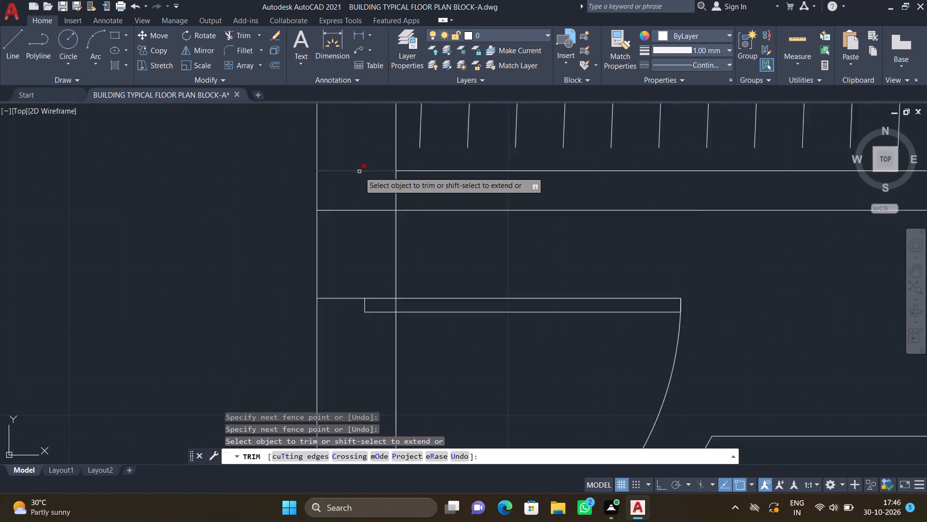
scroll(359, 172, "up", 1)
left_click_drag(355, 147, 351, 238)
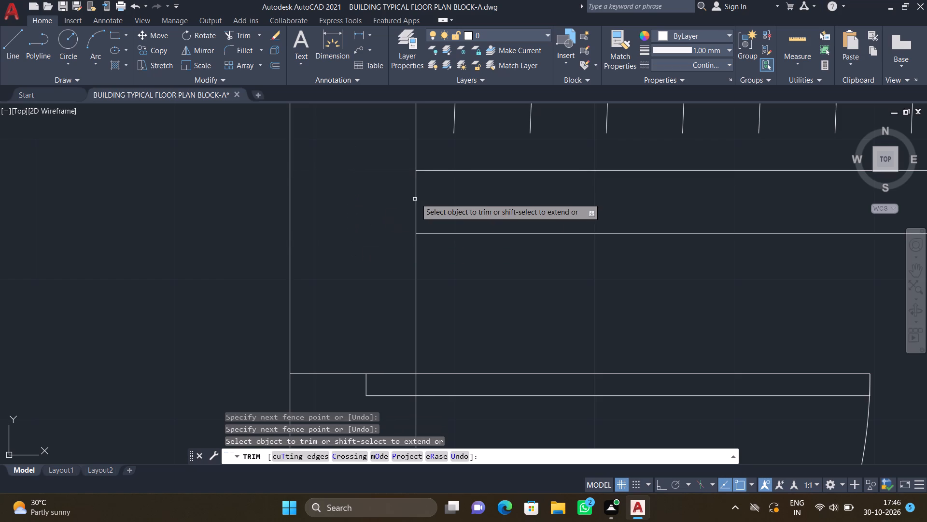
left_click_drag(412, 208, 421, 209)
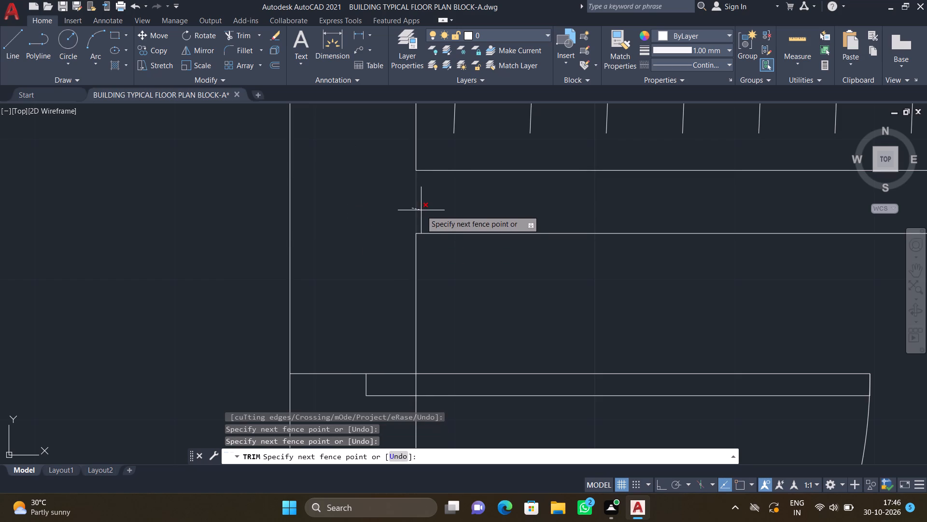
left_click(428, 212)
scroll(468, 235, "down", 1)
scroll(2, 0, "down", 3)
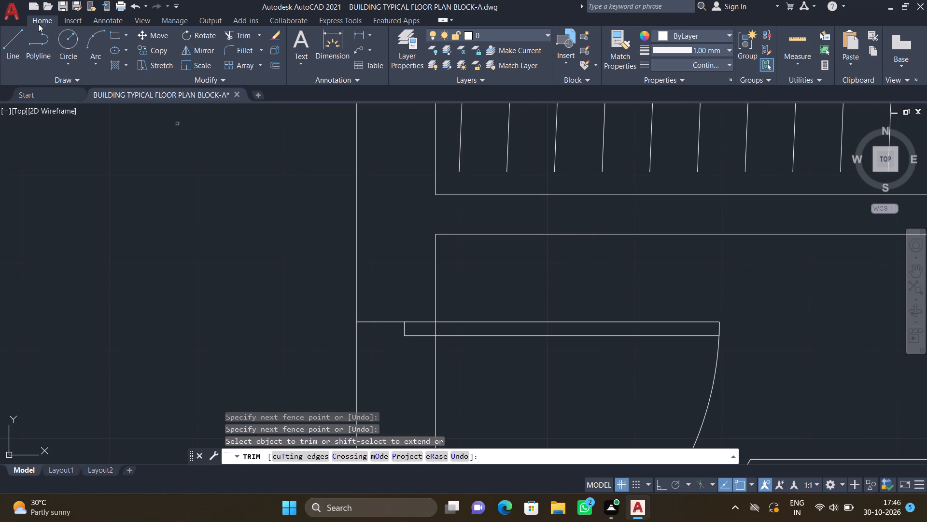
Trim the wall lines across the upper-left bedroom's doorway and the leftover cross line in the wall at its door hinge.
scroll(319, 240, "down", 3)
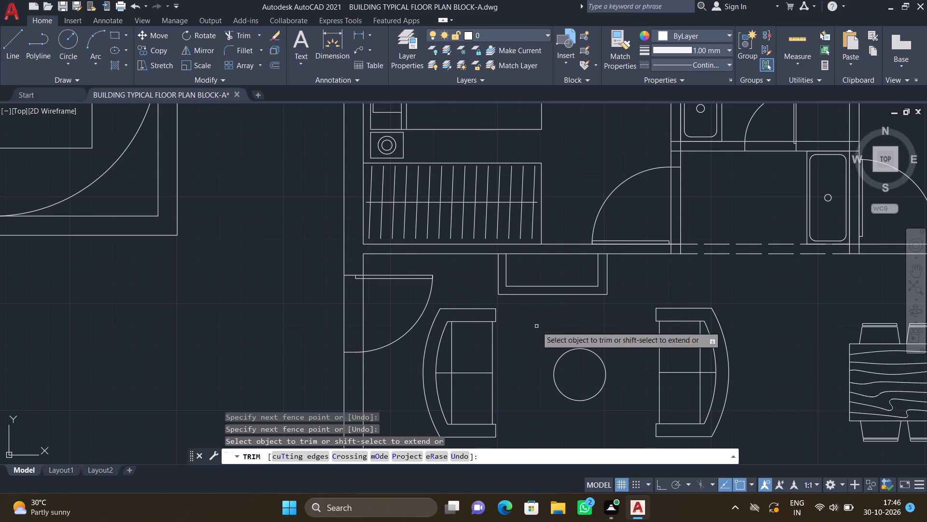
middle_click_drag(372, 298, 360, 317)
scroll(397, 323, "down", 2)
middle_click_drag(379, 264, 375, 260)
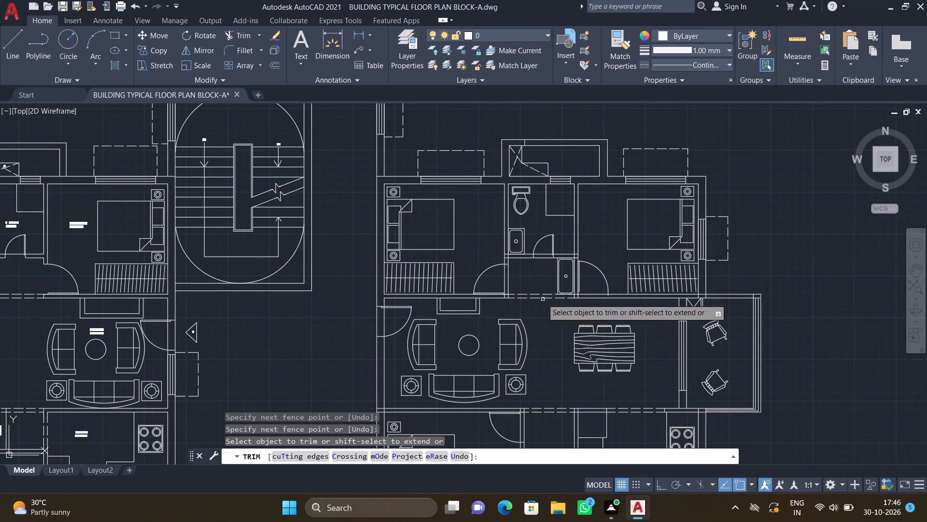
scroll(509, 288, "up", 3)
left_click_drag(471, 264, 518, 272)
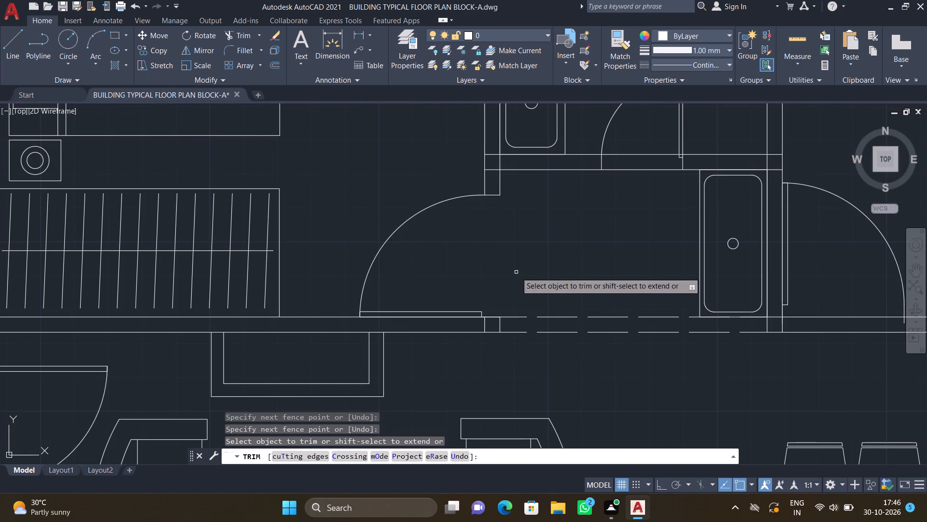
scroll(493, 325, "up", 2)
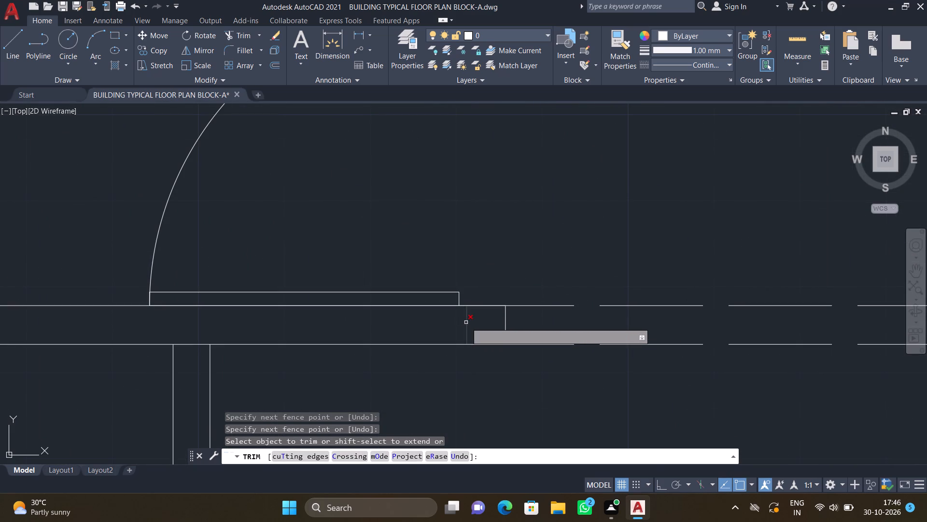
left_click(466, 322)
scroll(497, 289, "down", 3)
Trim the crossing lines where the upper toilet's lower wall meets the upper-left bedroom partition.
scroll(495, 194, "up", 1)
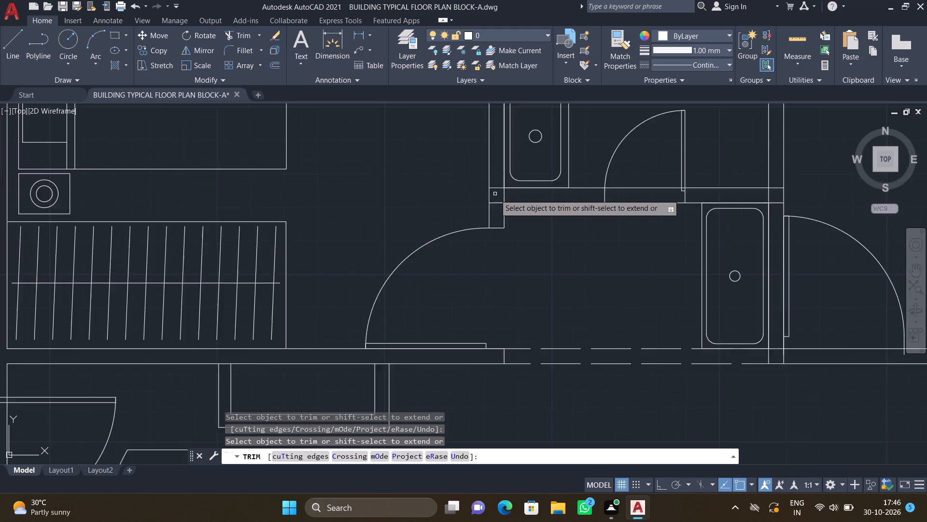
scroll(495, 194, "up", 3)
left_click_drag(492, 177, 489, 267)
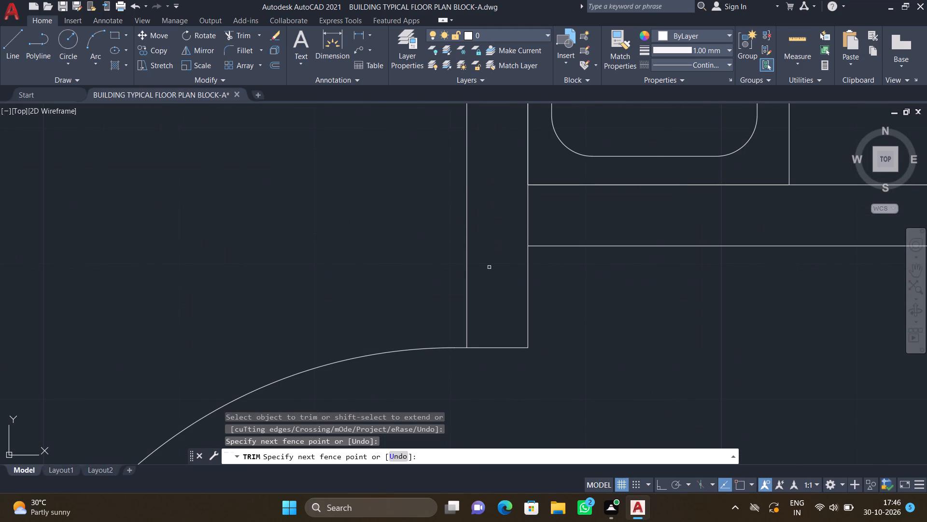
left_click_drag(504, 217, 570, 229)
scroll(568, 226, "down", 5)
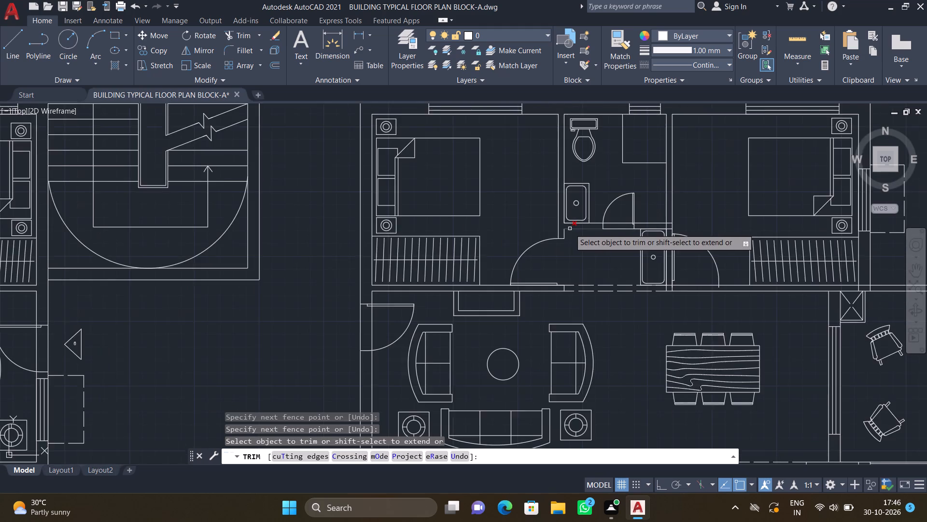
Trim the passage-side wall line across the upper toilet's doorway.
scroll(574, 236, "down", 1)
middle_click_drag(590, 267, 421, 222)
middle_click(421, 222)
scroll(430, 189, "up", 2)
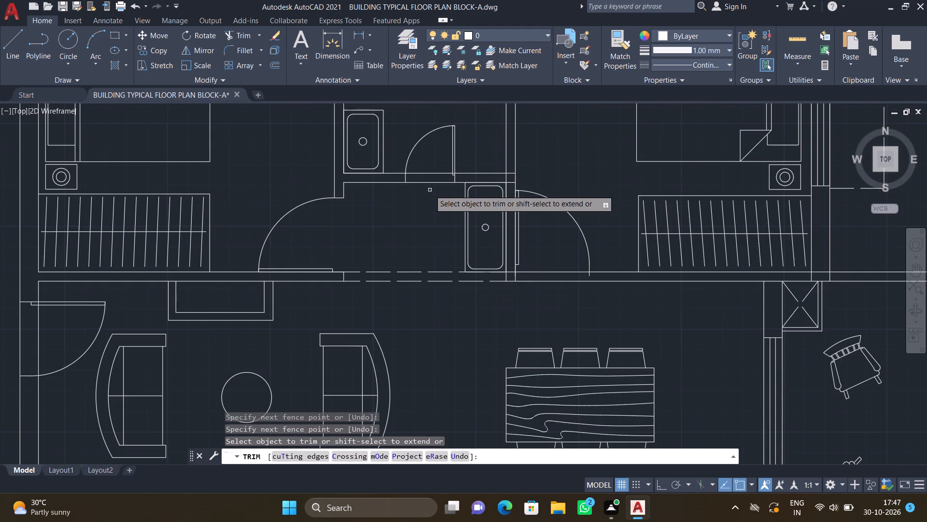
left_click(428, 183)
scroll(500, 188, "up", 3)
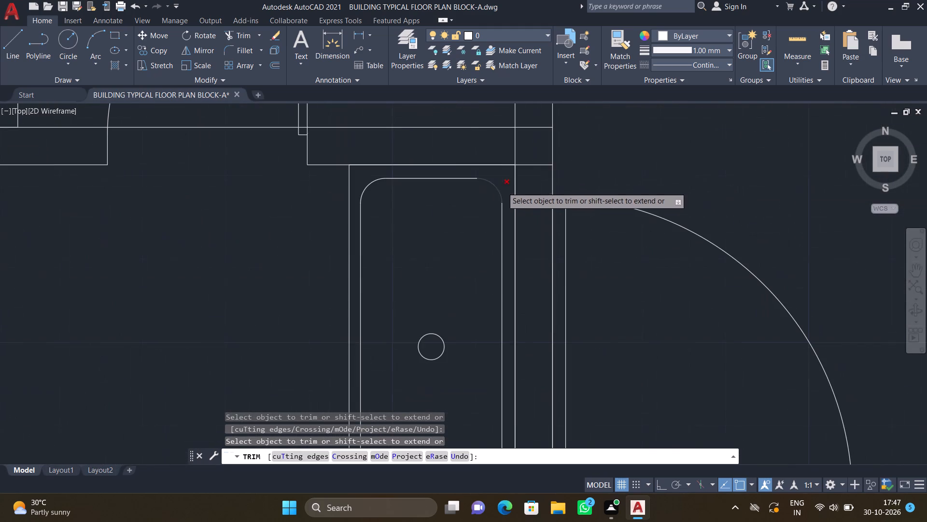
Trim the crossing lines where the upper toilet's lower wall meets the upper-right bedroom partition, beside the passage basin.
scroll(535, 128, "up", 2)
left_click_drag(528, 118, 516, 209)
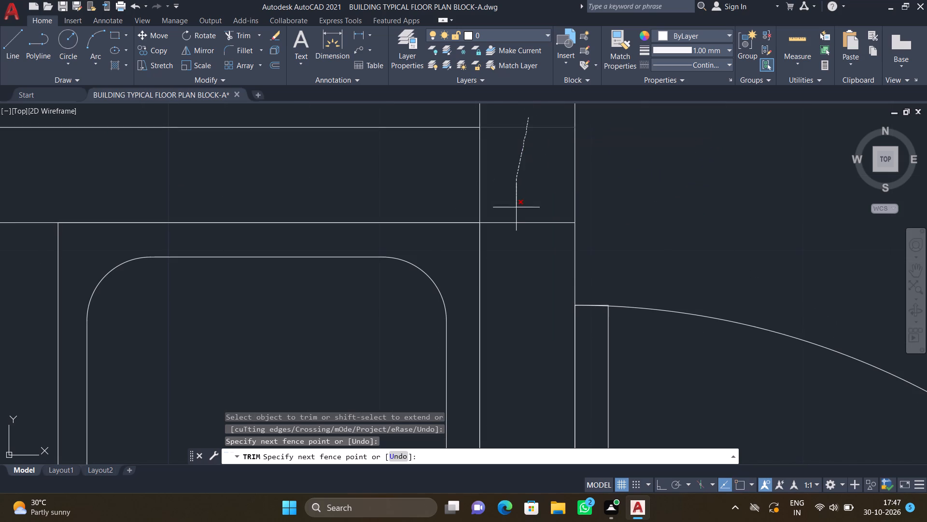
left_click_drag(516, 209, 517, 255)
left_click_drag(502, 179, 419, 158)
scroll(438, 166, "down", 4)
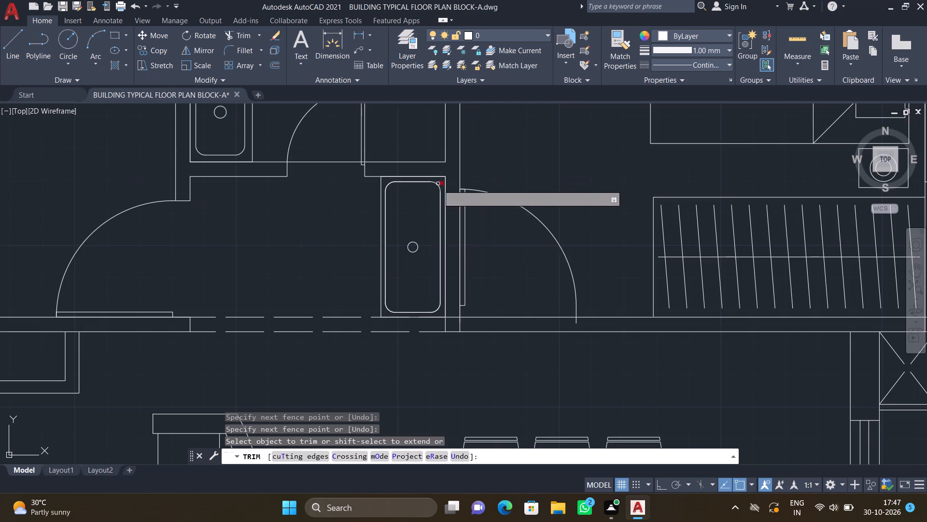
Trim the crossing lines where the partition beside the passage basin meets the dining room's upper wall.
scroll(448, 325, "up", 3)
left_click_drag(449, 284, 449, 287)
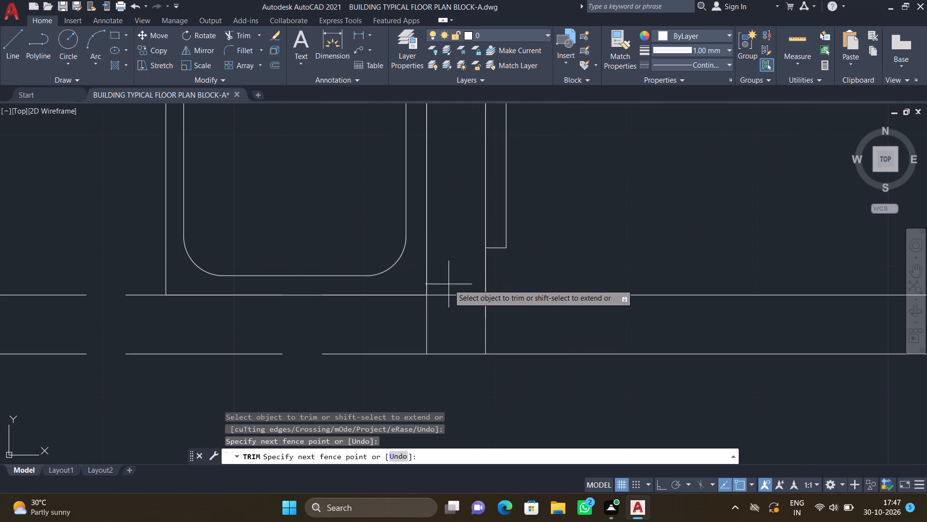
left_click_drag(449, 287, 488, 329)
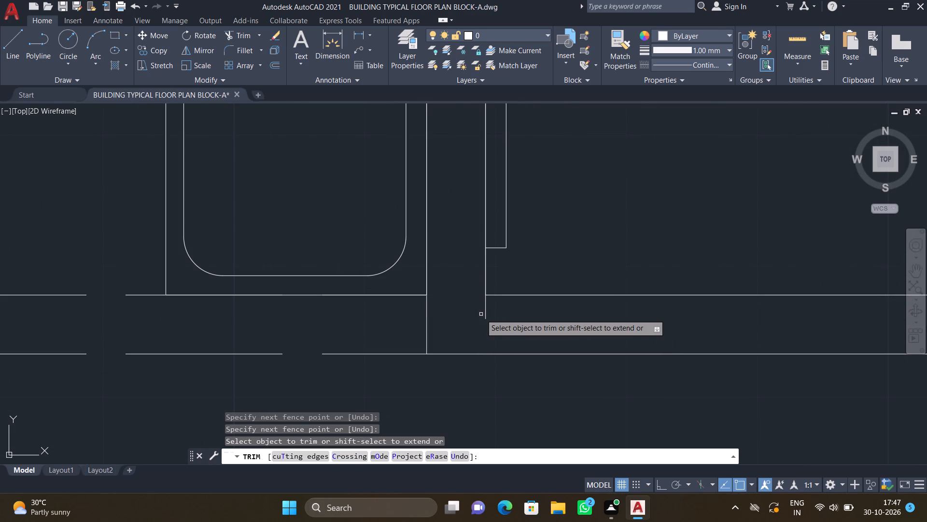
scroll(480, 312, "down", 3)
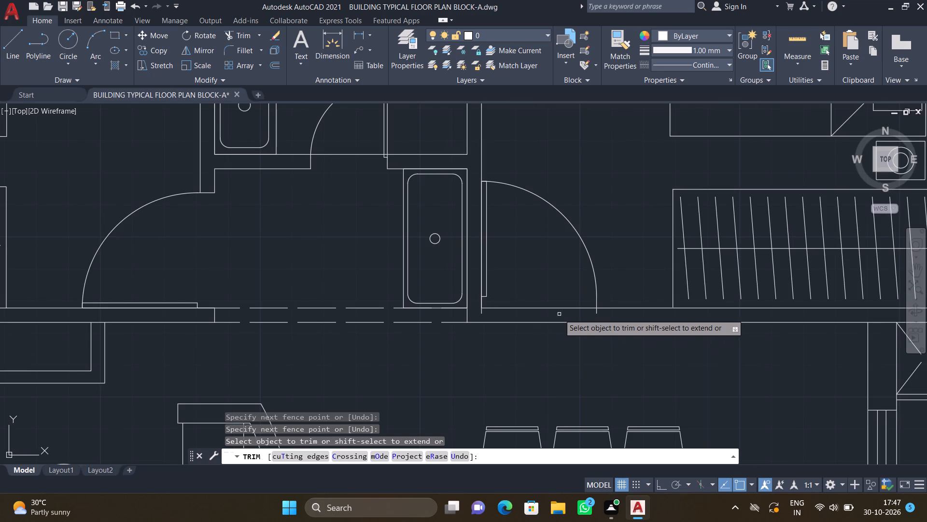
key("Return")
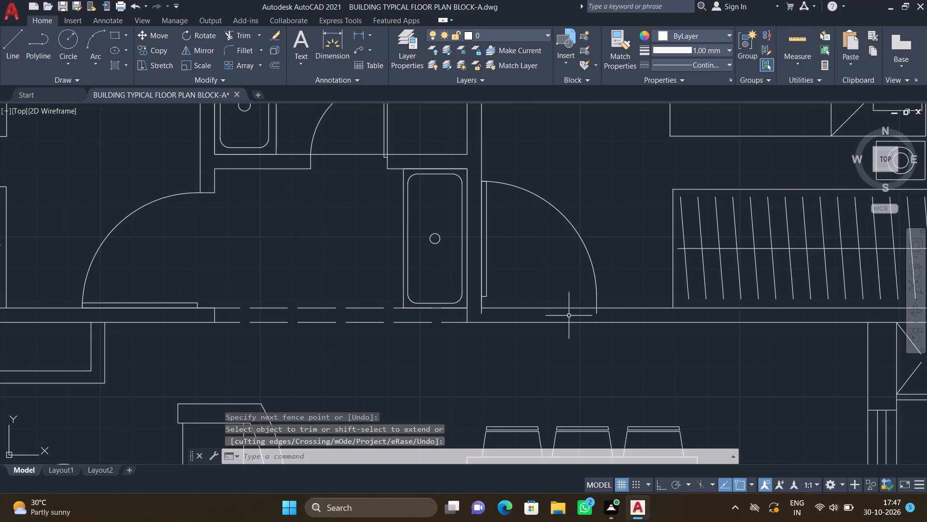
Move the upper-right bedroom's door down so its jamb ends on the dining-side face of the wall.
key("m")
key("Return")
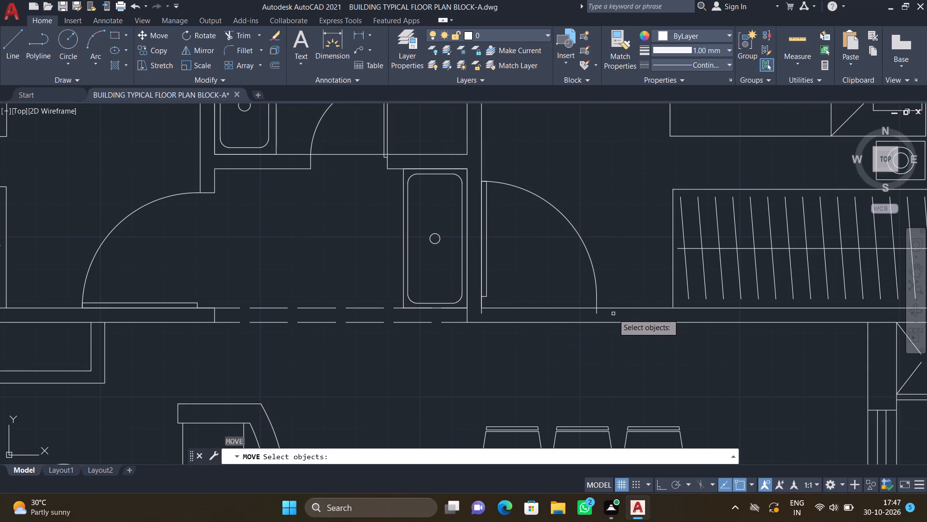
left_click(597, 299)
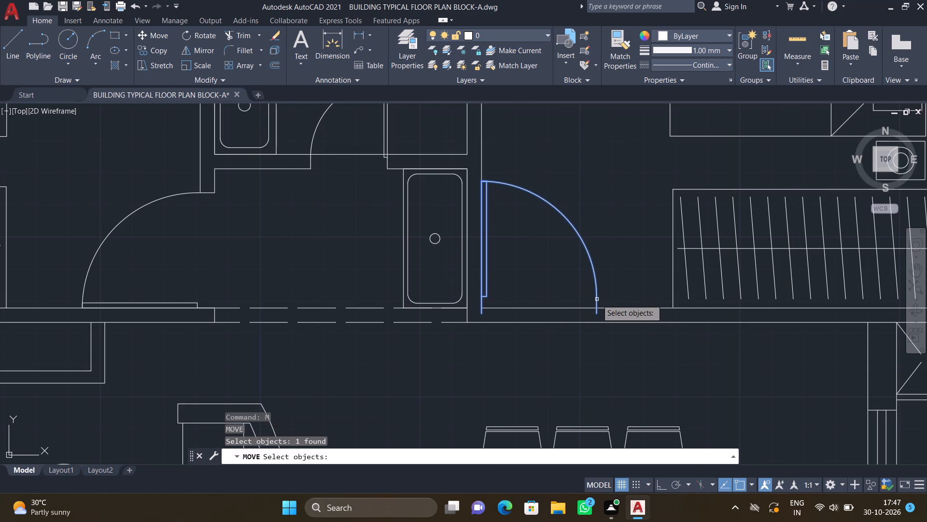
key("Return")
scroll(473, 319, "up", 2)
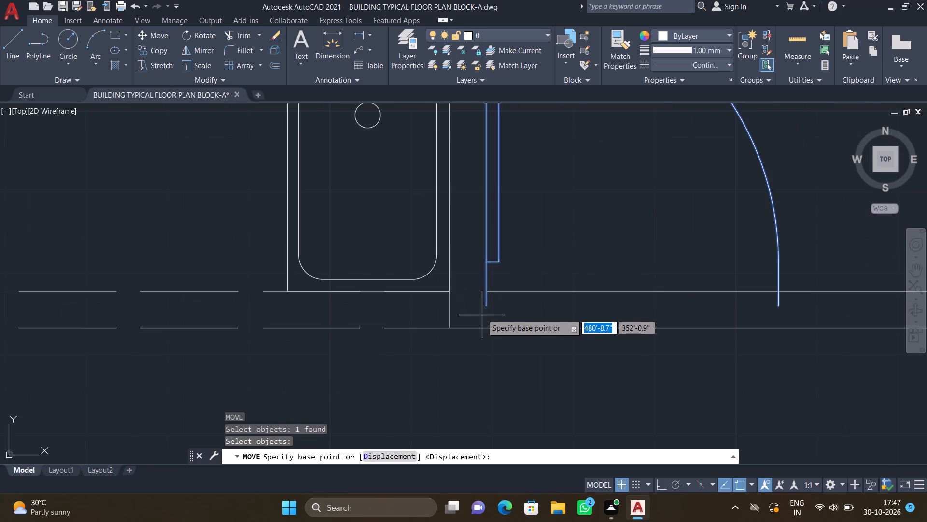
left_click_drag(489, 304, 488, 308)
left_click(484, 326)
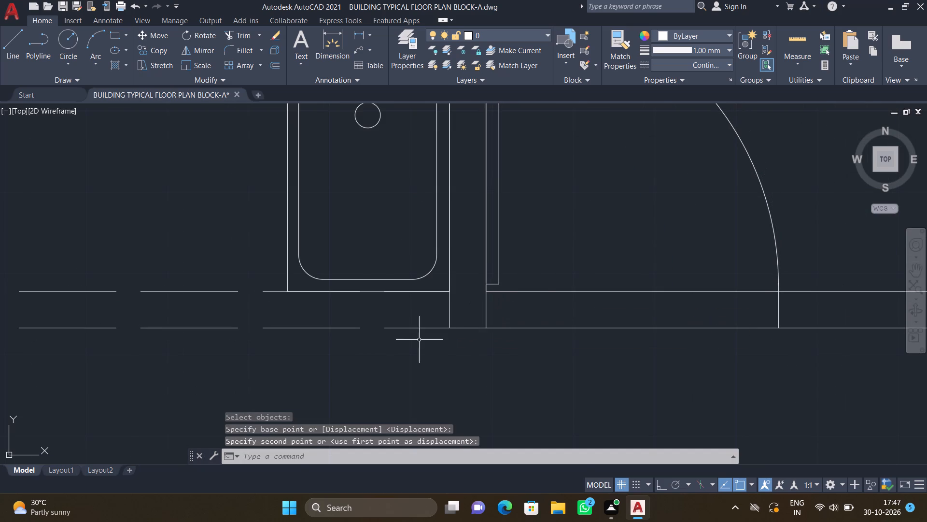
Trim both wall lines across the upper-right bedroom's doorway.
scroll(418, 340, "down", 3)
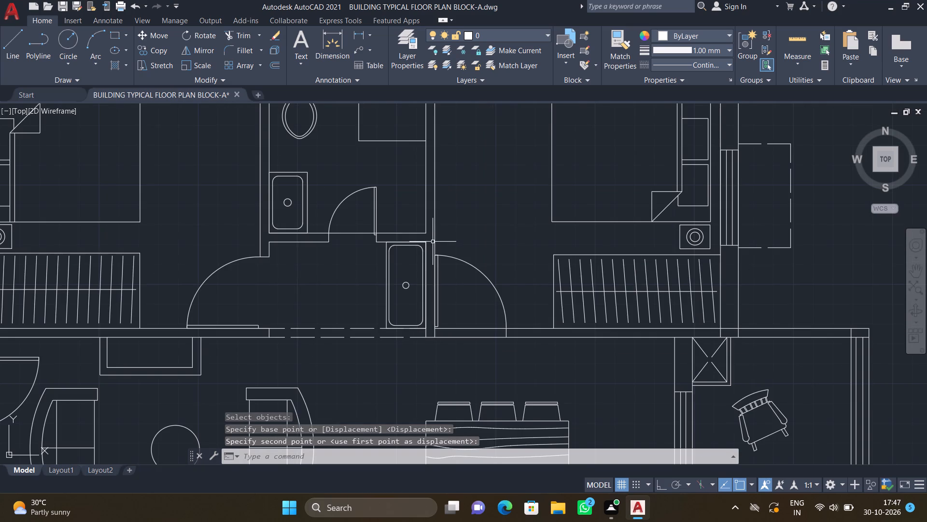
type("TR")
key("Return")
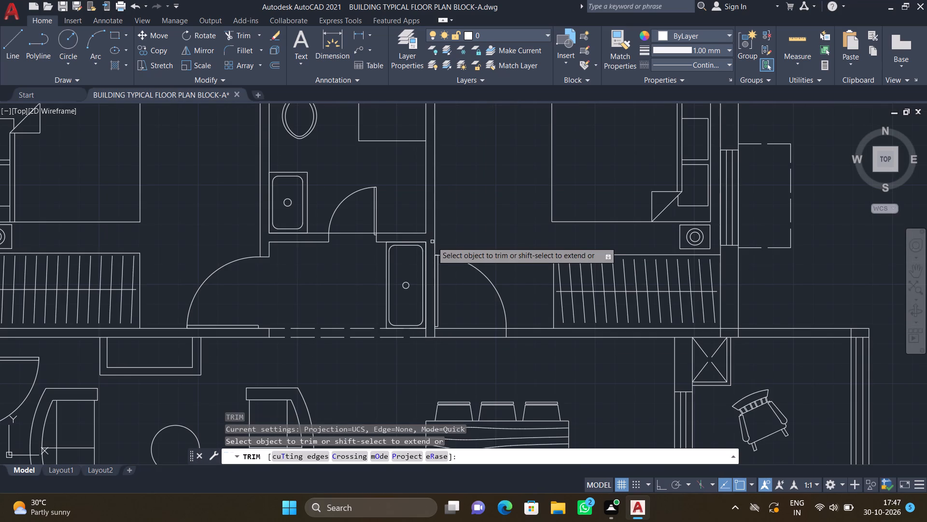
scroll(437, 255, "down", 1)
scroll(450, 318, "up", 3)
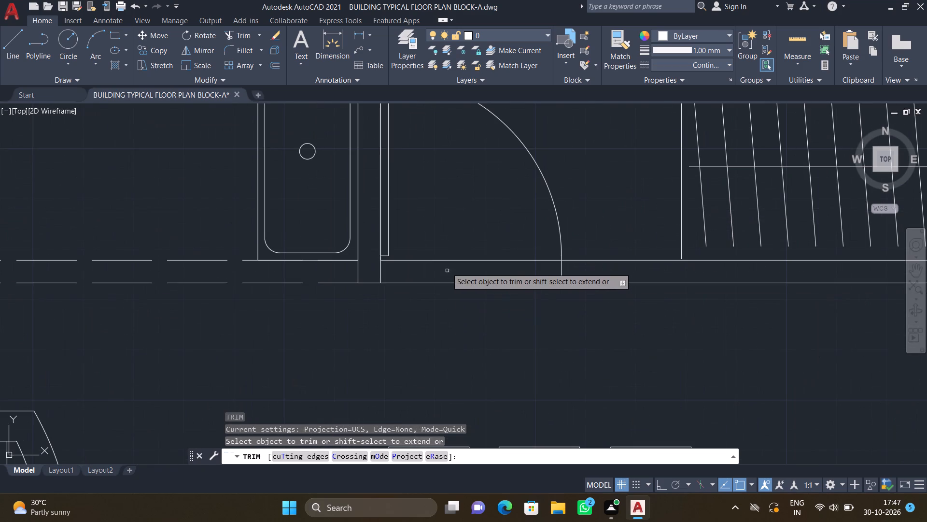
left_click_drag(440, 249, 439, 305)
Trim the crossing lines along the balcony's upper wall, at the upper-right bedroom's outer wall and at the balcony's outer corner.
scroll(439, 296, "down", 4)
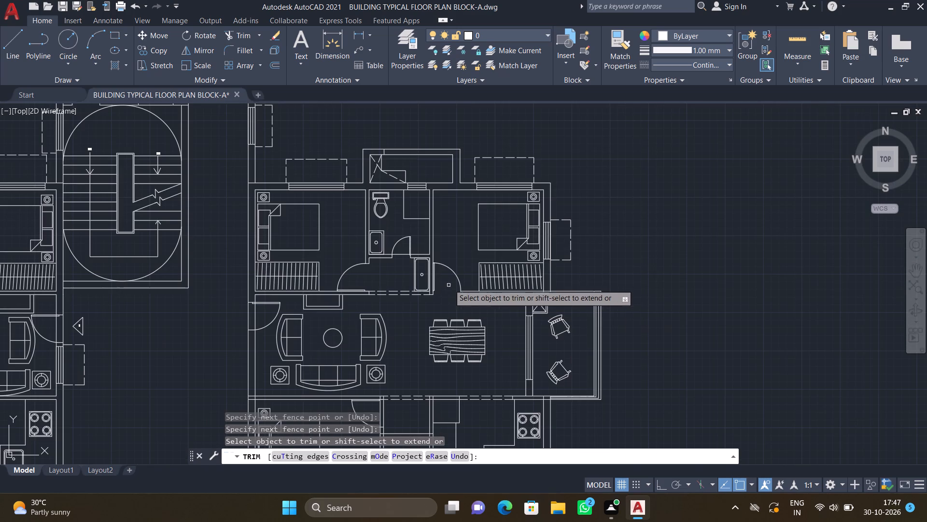
scroll(554, 334, "up", 2)
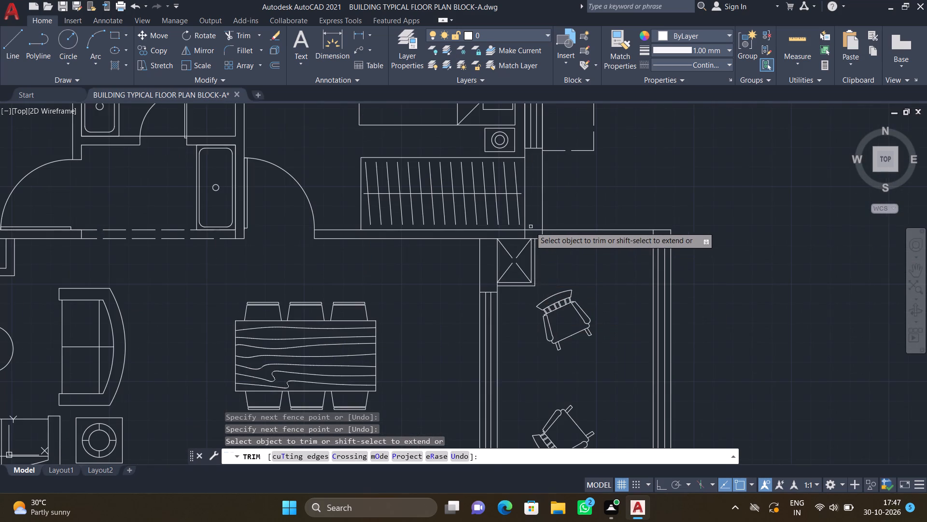
scroll(530, 226, "up", 3)
left_click_drag(528, 232, 531, 246)
left_click(531, 246)
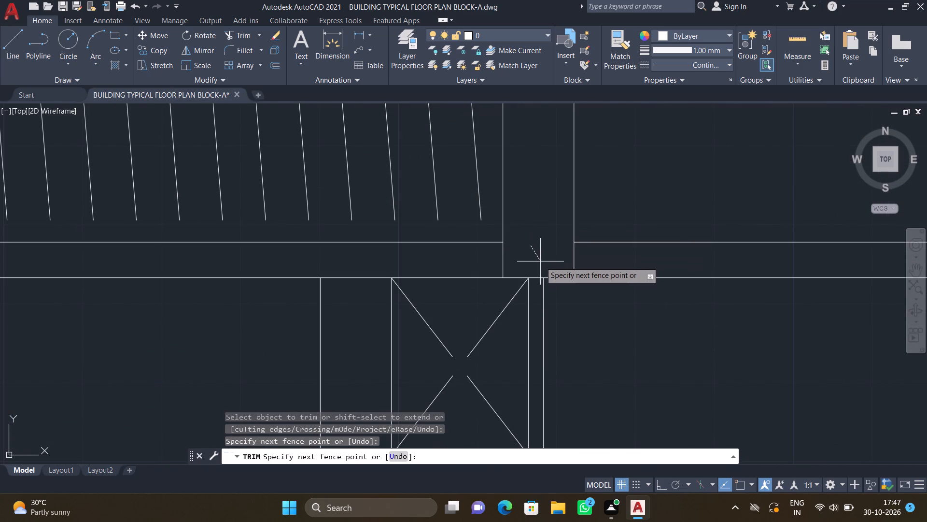
left_click(484, 256)
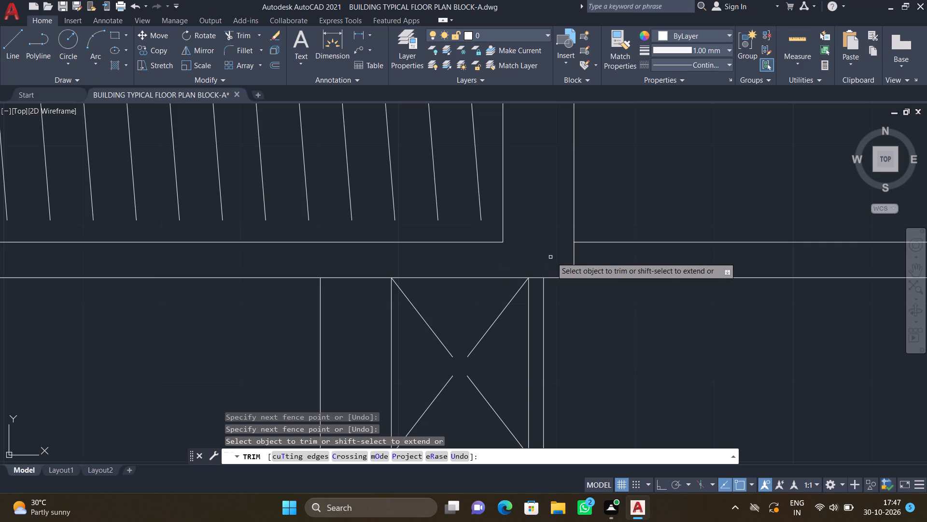
left_click_drag(531, 245, 596, 259)
scroll(591, 258, "down", 2)
scroll(644, 342, "down", 1)
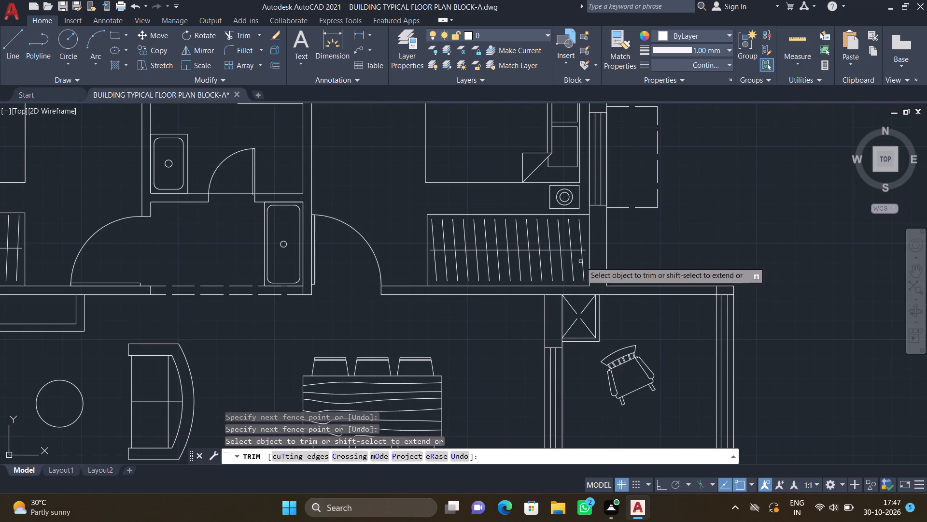
scroll(734, 300, "up", 3)
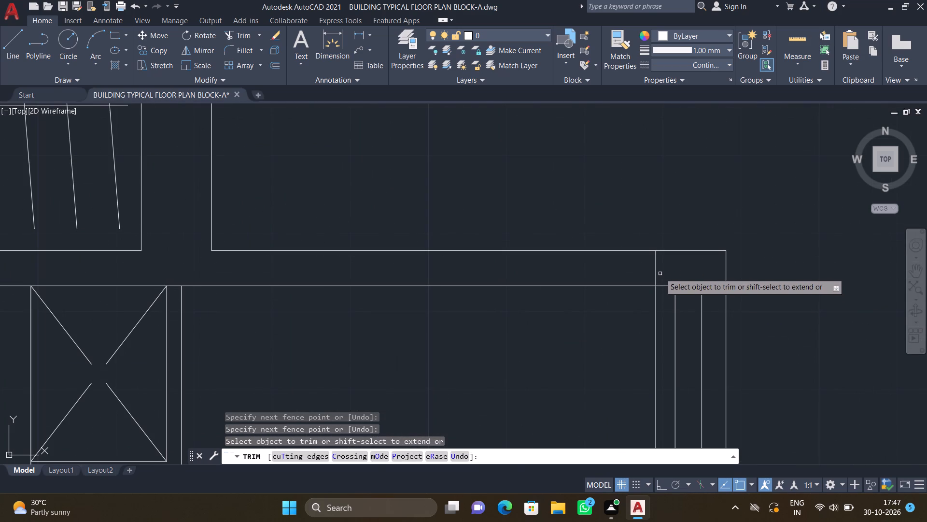
left_click(657, 266)
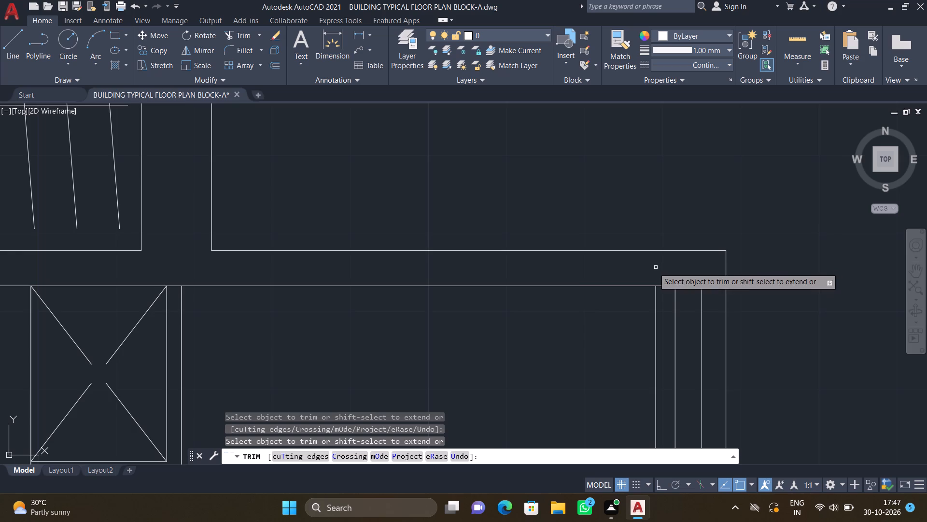
Trim the wall line where the partition between dining room and balcony meets the upper wall.
scroll(539, 290, "down", 3)
scroll(432, 296, "down", 2)
middle_click_drag(425, 346, 423, 338)
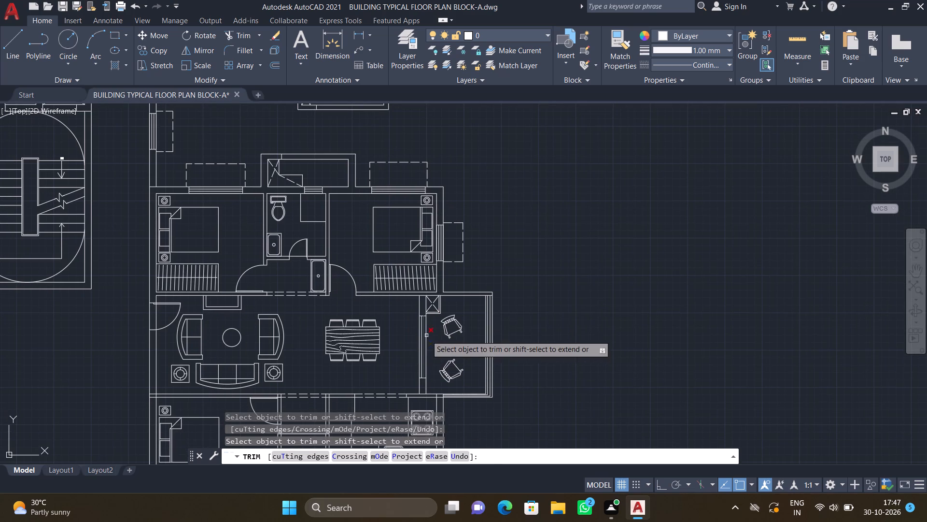
scroll(421, 293, "up", 5)
left_click_drag(413, 297, 411, 315)
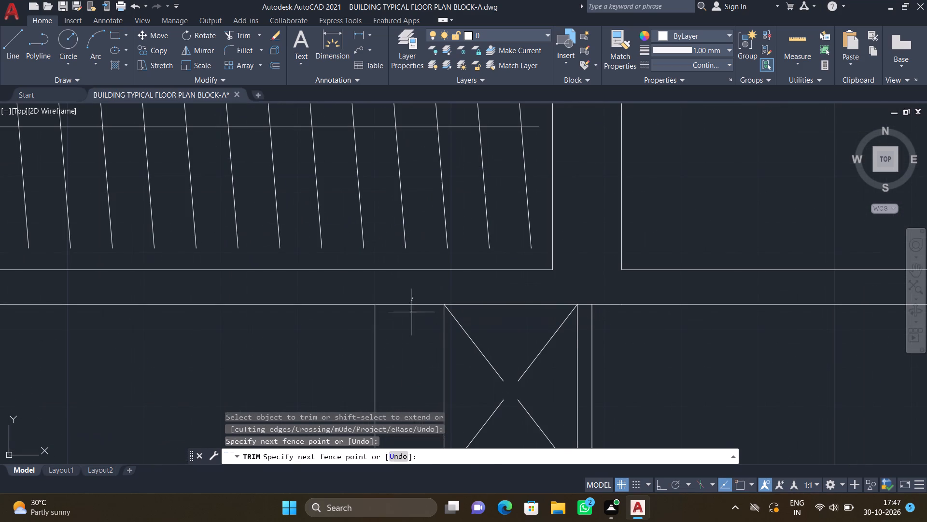
left_click_drag(411, 315, 412, 316)
Trim the crossing lines along the balcony's lower wall, at the dining-balcony partition and the kitchen's outer wall.
scroll(413, 319, "down", 4)
middle_click_drag(418, 361, 418, 299)
scroll(427, 313, "down", 1)
middle_click_drag(420, 346, 416, 323)
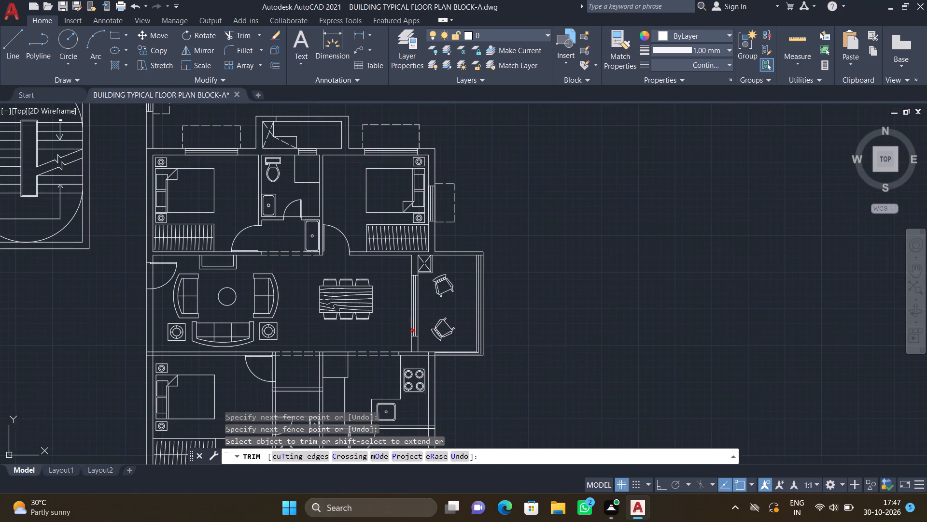
scroll(415, 356, "up", 6)
left_click_drag(384, 305, 398, 332)
scroll(410, 342, "down", 3)
scroll(502, 347, "up", 3)
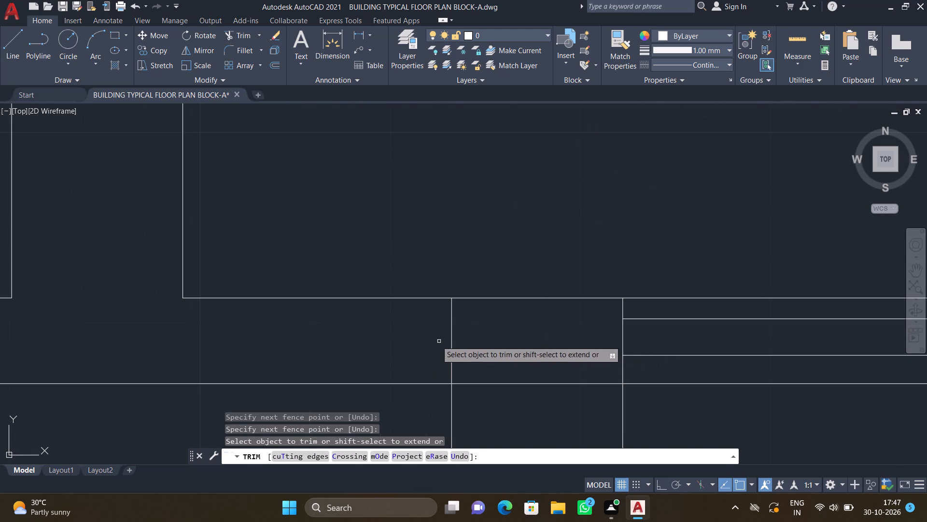
left_click_drag(428, 336, 503, 417)
Trim the crossing inner wall lines at the lower-left bedroom's outer corner beside the wardrobe.
scroll(499, 399, "down", 5)
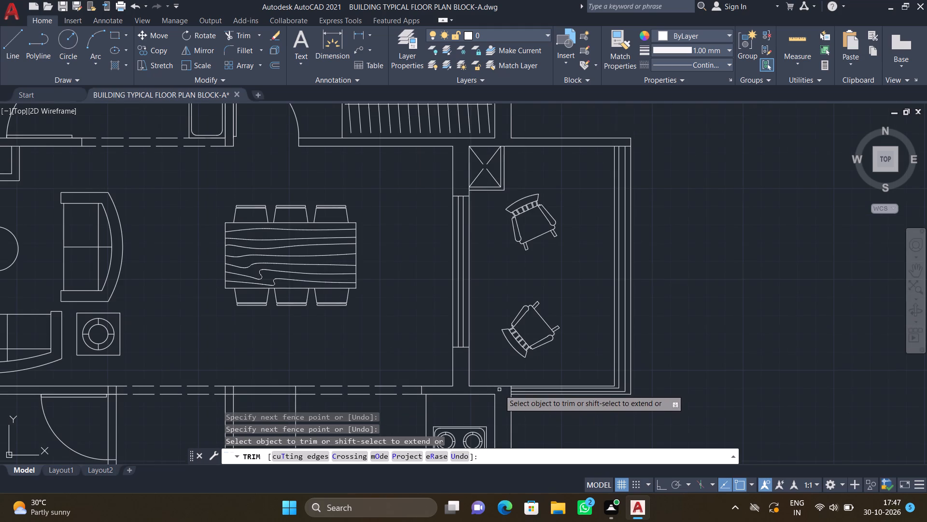
scroll(454, 369, "down", 4)
middle_click_drag(416, 374, 443, 253)
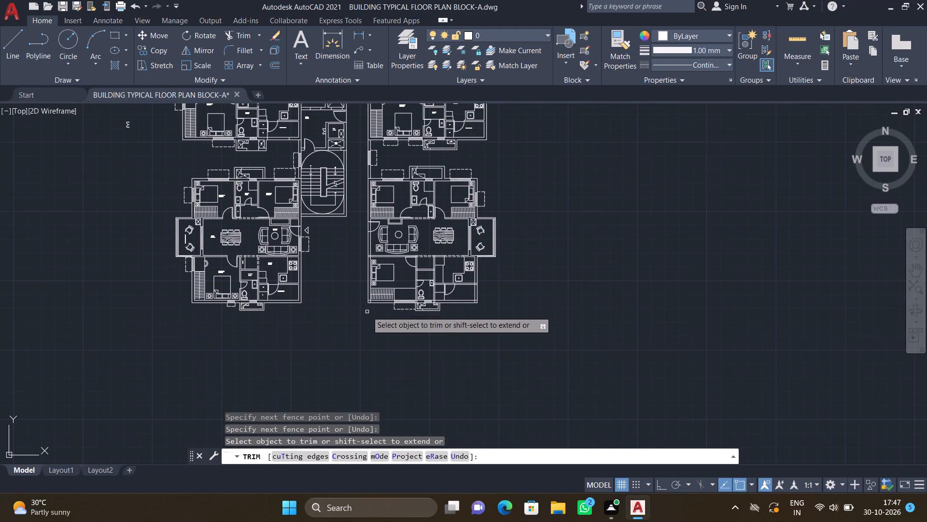
scroll(367, 302, "up", 7)
left_click_drag(357, 286, 404, 320)
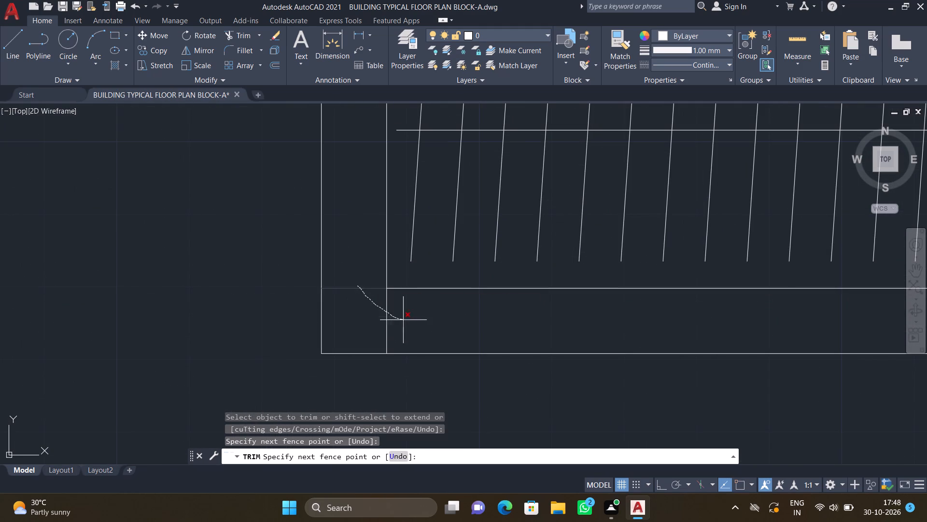
left_click_drag(404, 320, 405, 320)
Trim the crossing lines where the partition between lower-left bedroom and lower toilet meets the bottom outer wall.
scroll(406, 321, "down", 4)
scroll(618, 328, "up", 3)
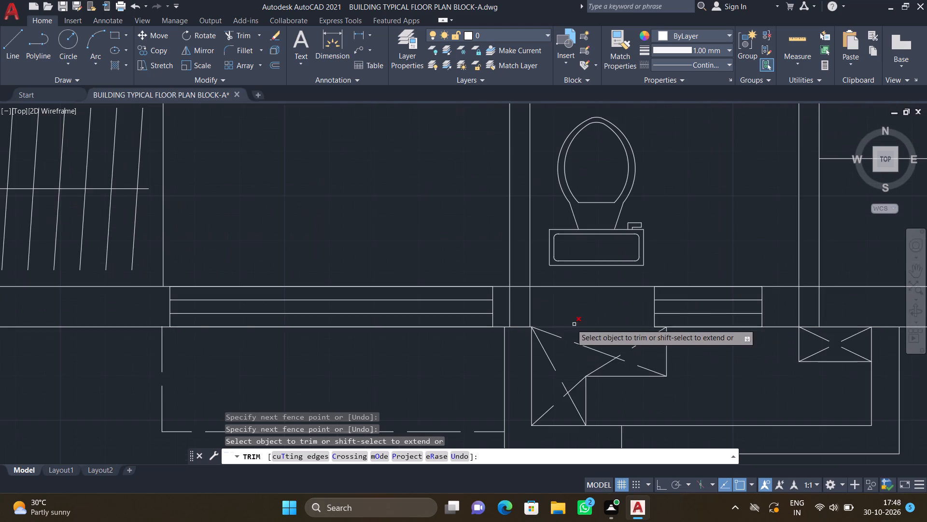
scroll(521, 300, "up", 3)
left_click_drag(454, 302, 584, 319)
left_click_drag(508, 239, 507, 272)
scroll(509, 279, "down", 2)
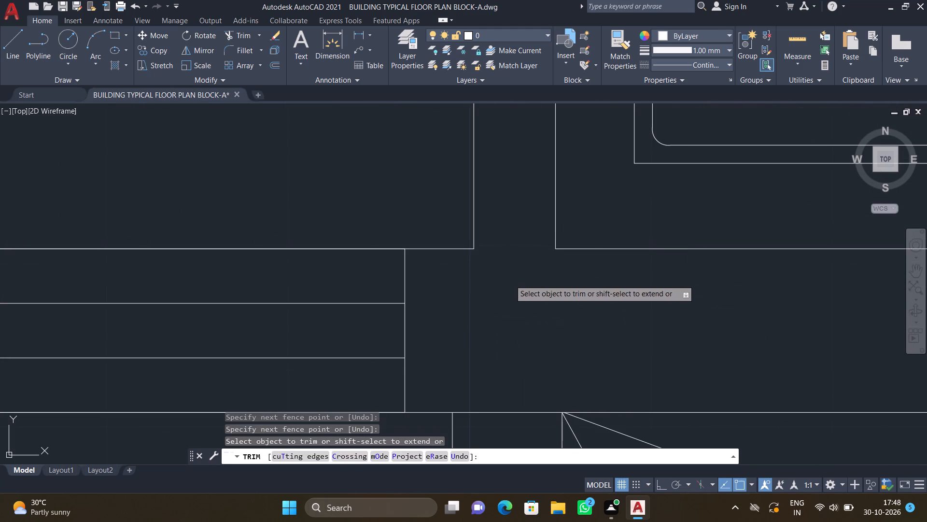
Trim the crossing lines where the lower toilet's partition with the room below the kitchen meets the bottom outer wall.
scroll(510, 281, "down", 1)
middle_click_drag(560, 324, 417, 289)
scroll(420, 291, "down", 1)
scroll(578, 270, "down", 1)
scroll(575, 272, "up", 2)
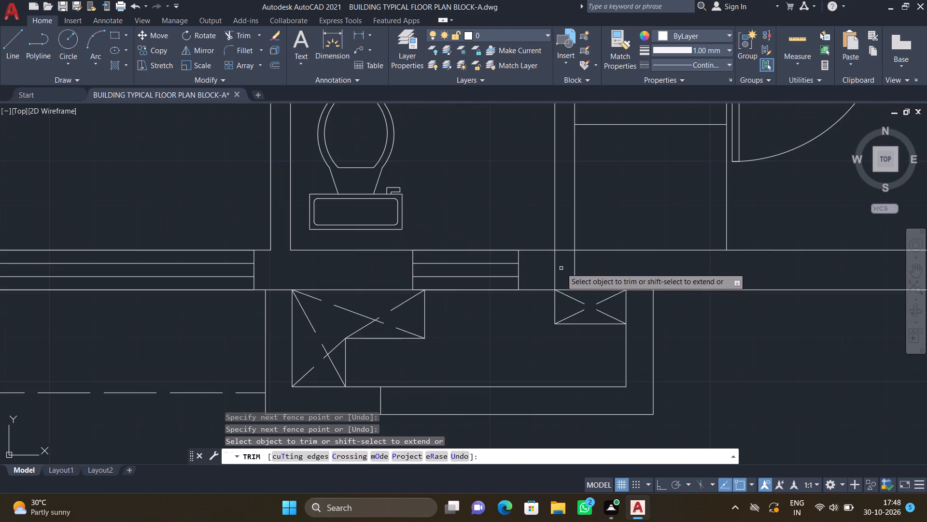
scroll(560, 261, "up", 3)
left_click_drag(554, 201, 548, 259)
left_click_drag(507, 275, 656, 286)
Trim the crossing inner wall lines at the flat's bottom-right outer corner, in the room below the kitchen.
scroll(632, 275, "down", 5)
middle_click_drag(658, 302, 479, 292)
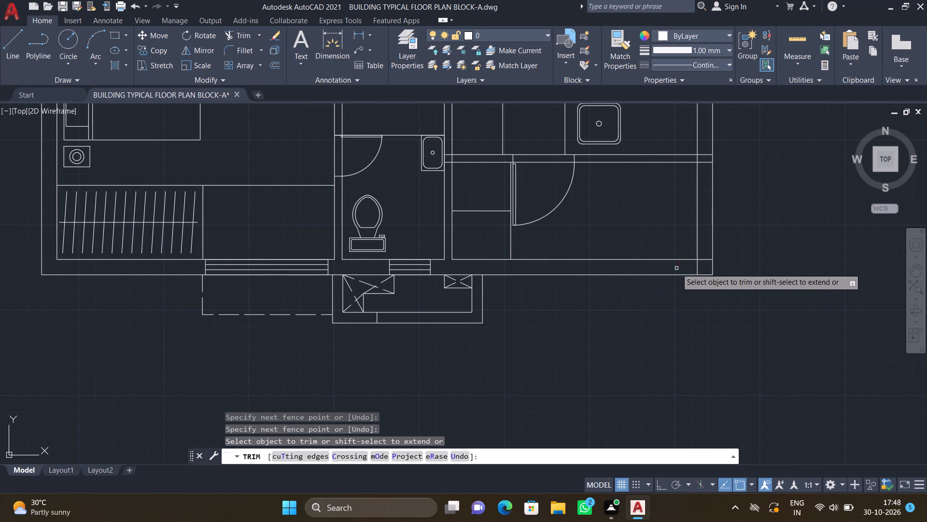
scroll(702, 266, "up", 4)
left_click_drag(690, 224, 692, 230)
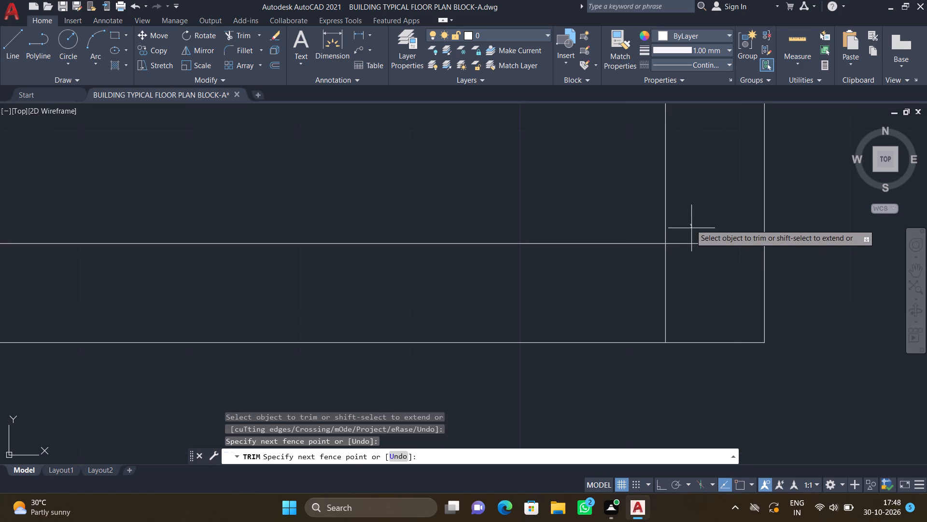
left_click_drag(692, 230, 695, 273)
left_click_drag(691, 273, 668, 293)
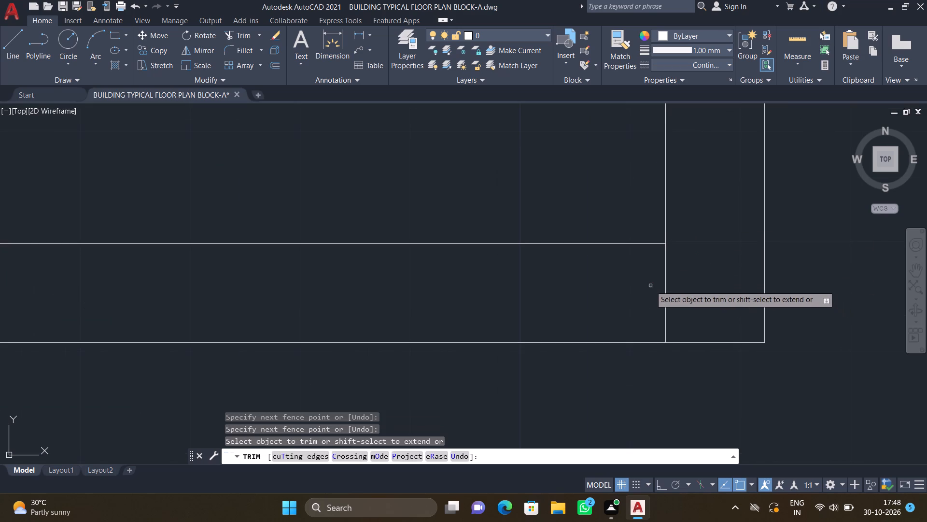
left_click_drag(652, 286, 678, 297)
scroll(657, 297, "down", 3)
scroll(528, 346, "down", 2)
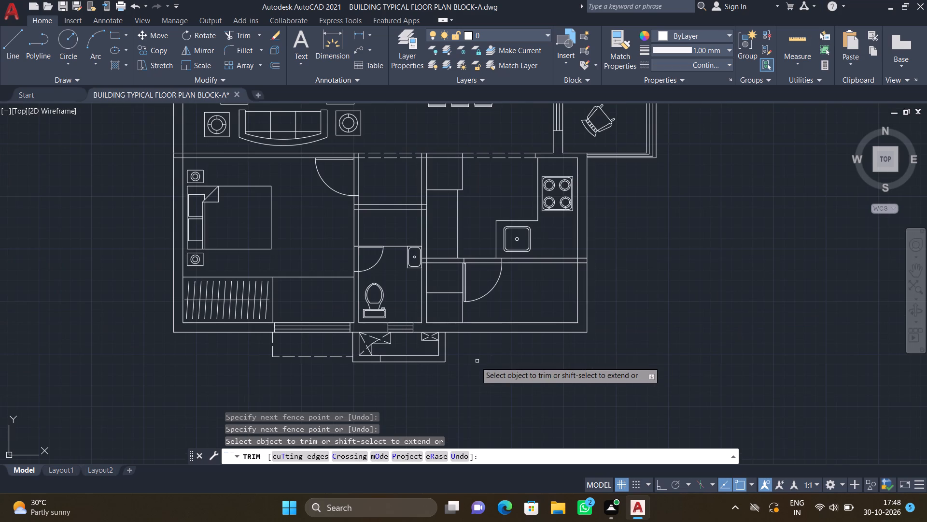
scroll(423, 259, "up", 2)
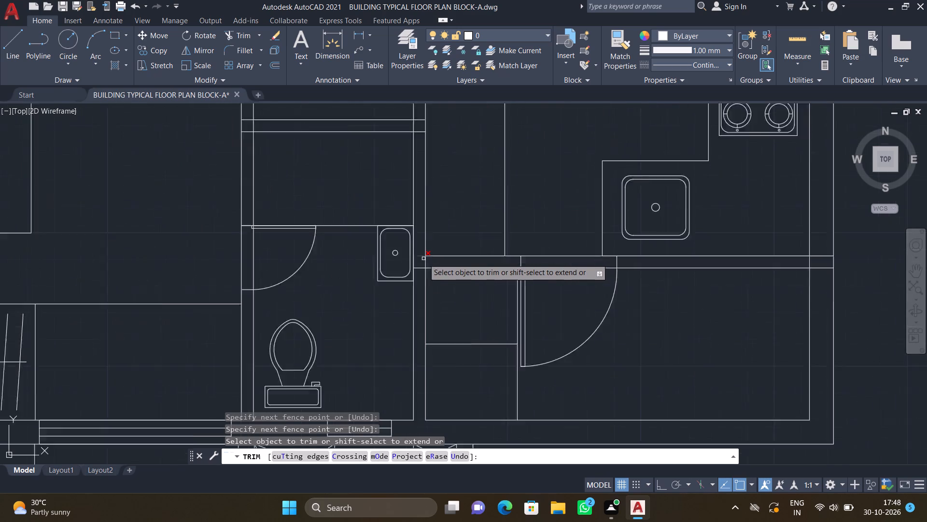
Trim the crossing lines where the kitchen's bottom wall meets the partition beside the lower toilet.
scroll(423, 259, "up", 3)
left_click_drag(405, 233, 403, 308)
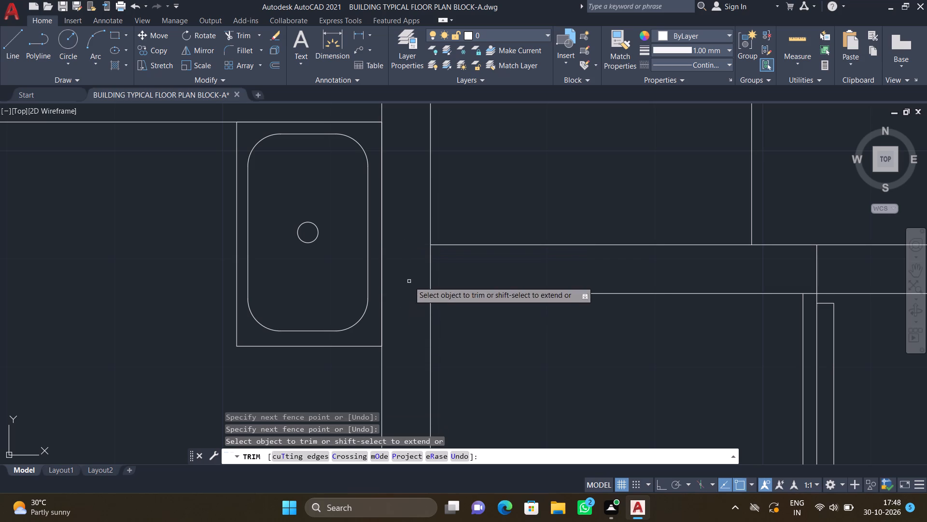
left_click_drag(409, 271, 460, 280)
Trim the kitchen-side wall line across the doorway between the kitchen and the room below it.
scroll(486, 305, "down", 3)
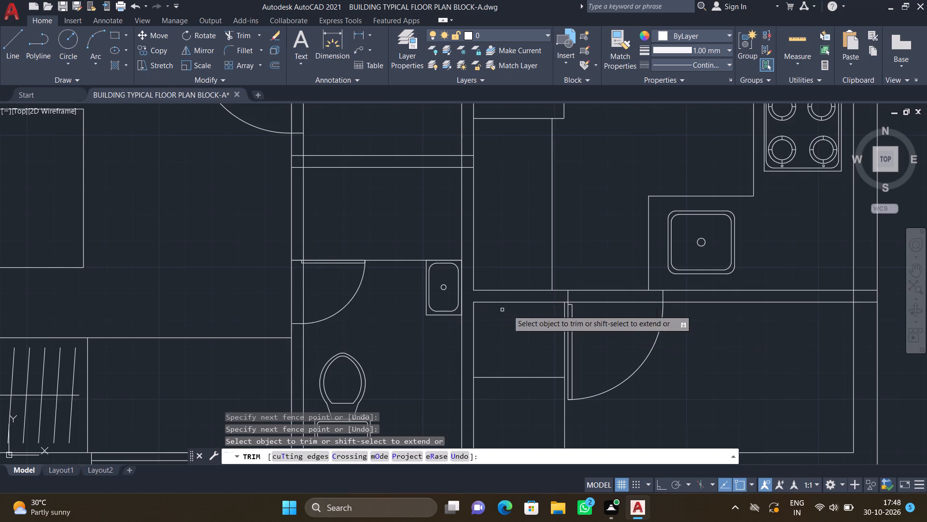
scroll(591, 313, "down", 2)
scroll(595, 311, "up", 2)
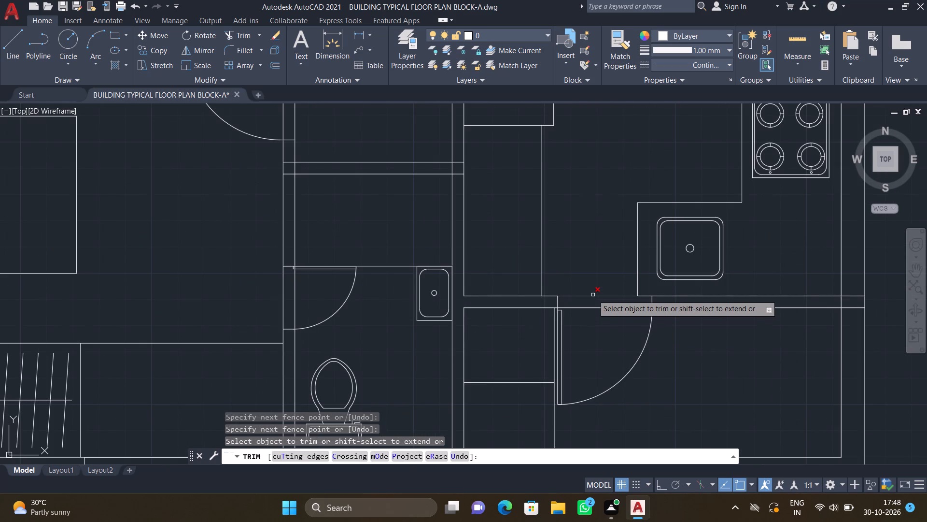
left_click(593, 294)
left_click(594, 300)
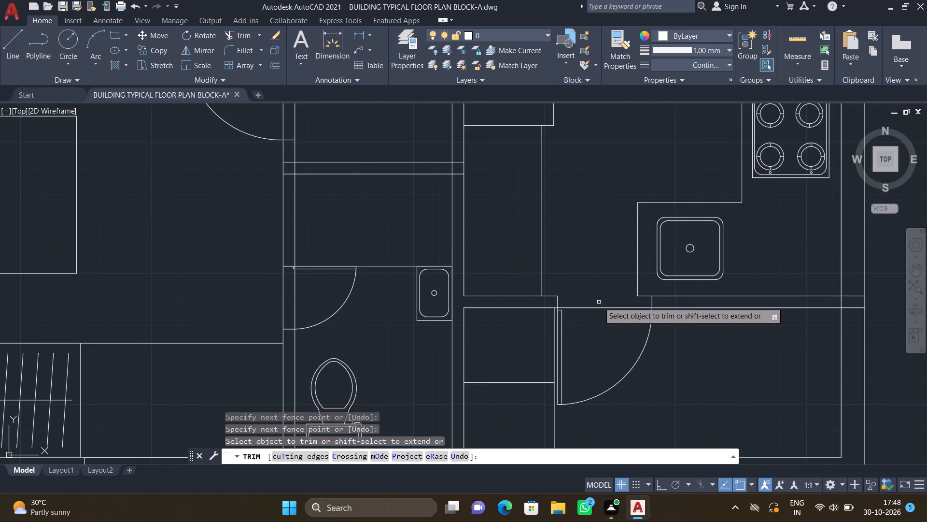
Trim the crossing lines where the kitchen's bottom wall meets the flat's right outer wall.
scroll(618, 310, "down", 3)
scroll(726, 316, "up", 3)
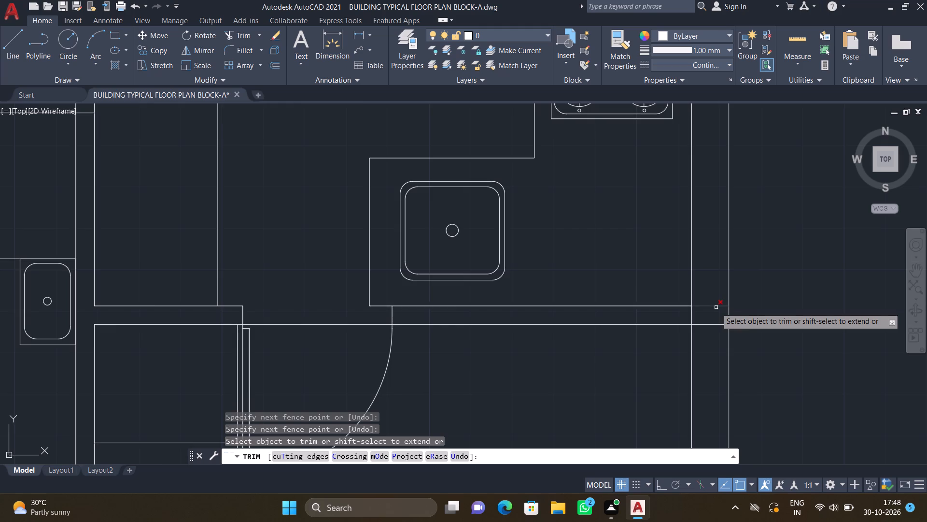
scroll(716, 307, "up", 1)
left_click_drag(705, 293, 702, 329)
left_click(700, 338)
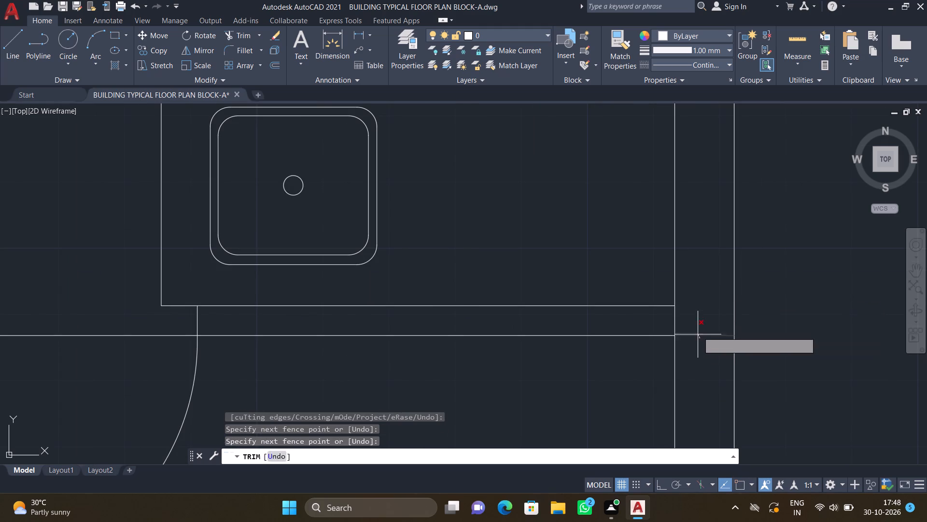
left_click(691, 317)
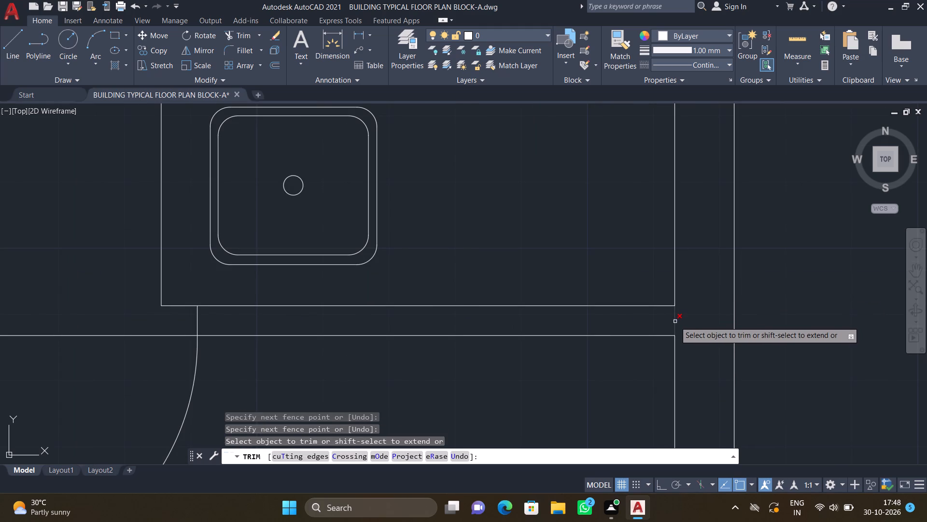
left_click(675, 321)
Trim the crossing lines where the kitchen's left partition meets the living room wall, between the dashed openings.
scroll(600, 338, "down", 3)
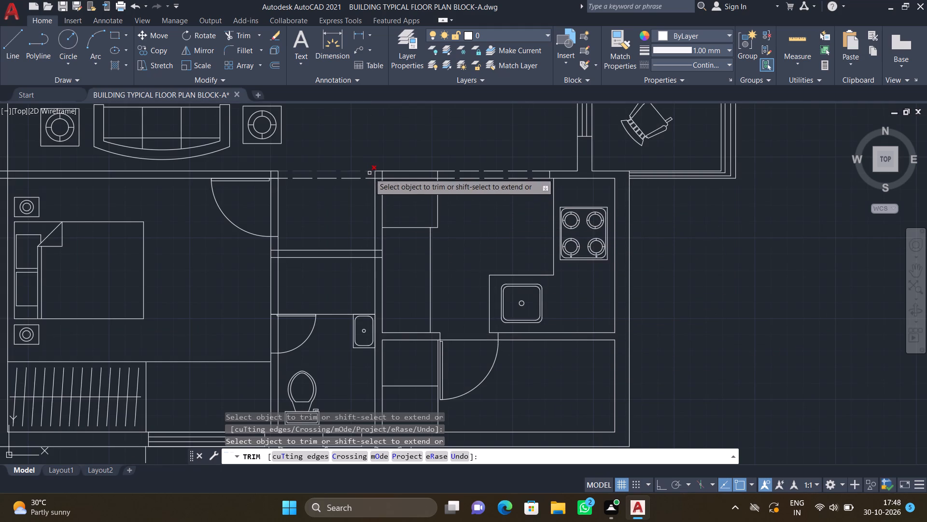
scroll(370, 174, "up", 3)
left_click_drag(401, 176, 402, 176)
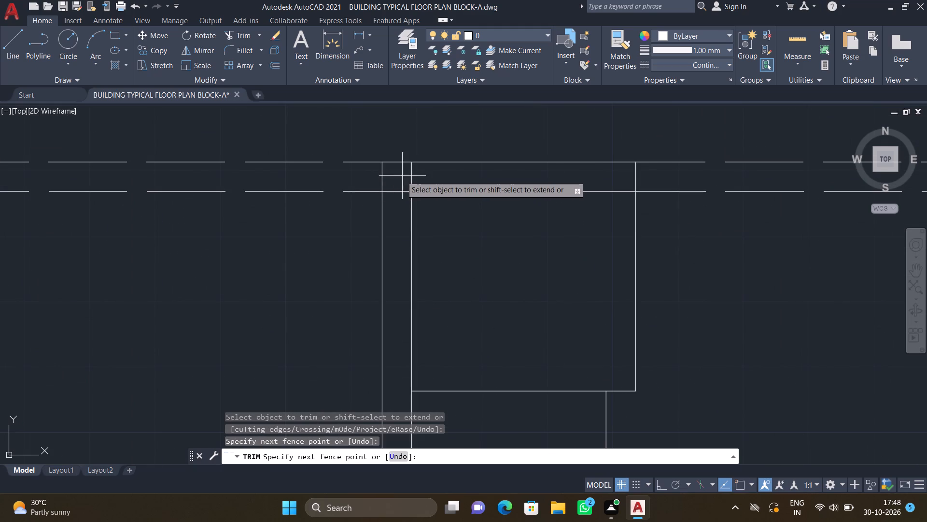
left_click_drag(402, 176, 421, 182)
left_click_drag(397, 182, 393, 217)
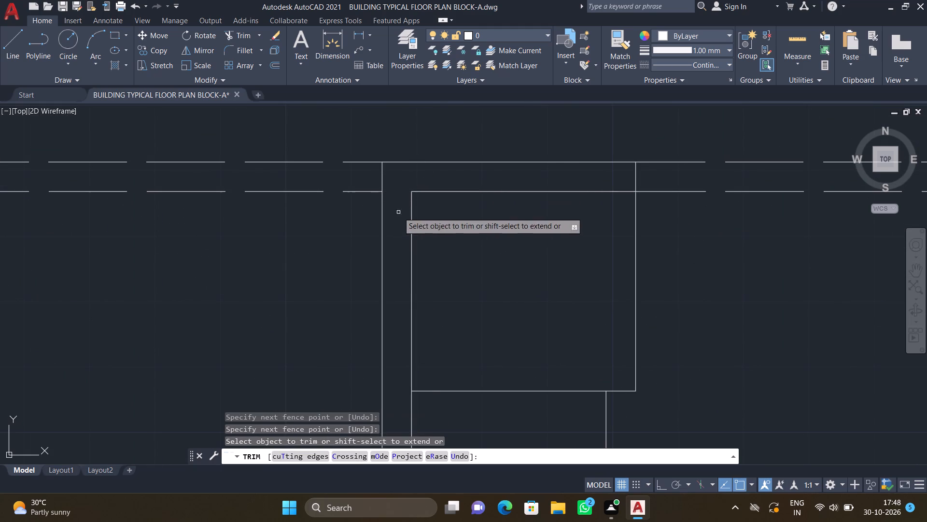
Trim the crossing lines where the horizontal wall above the lower toilet meets the kitchen's left partition.
scroll(492, 205, "down", 2)
scroll(506, 247, "down", 1)
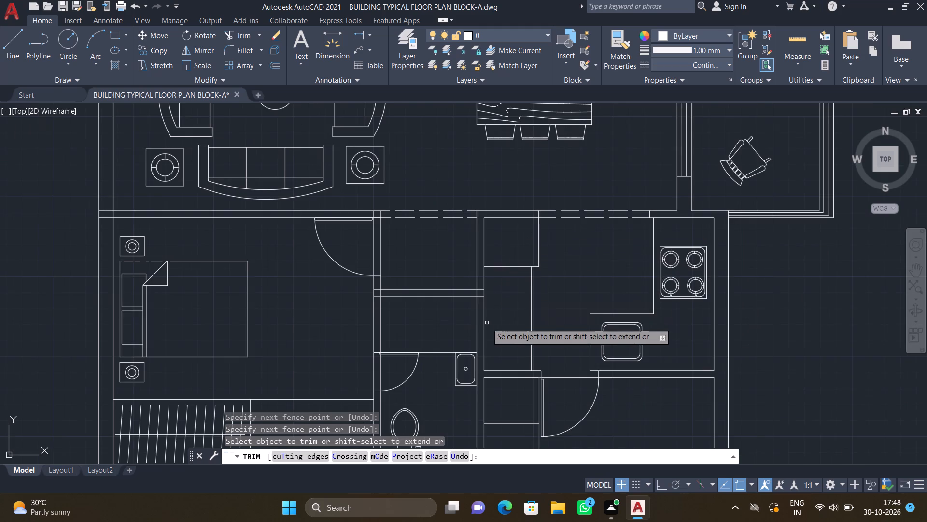
middle_click(496, 243)
scroll(473, 312, "up", 1)
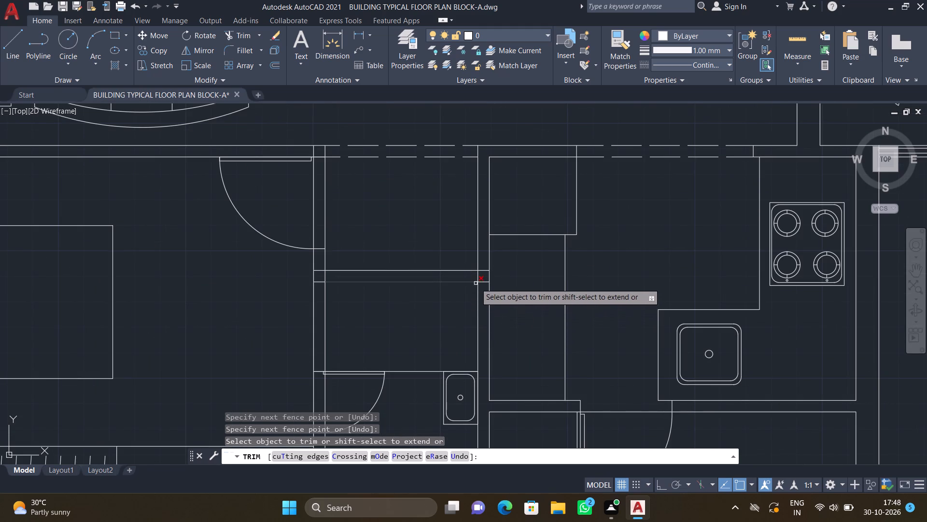
scroll(479, 283, "up", 3)
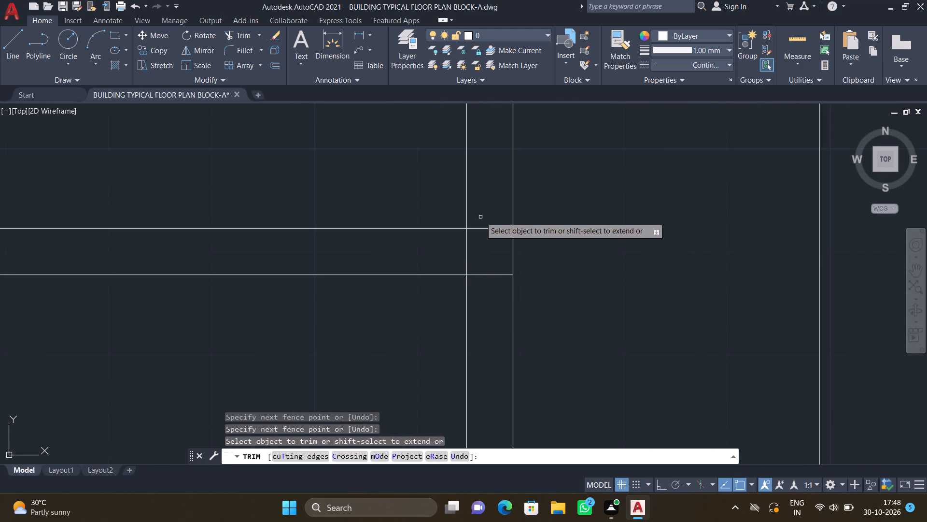
left_click_drag(480, 217, 485, 281)
left_click_drag(479, 256, 458, 248)
Trim the crossing lines where the horizontal wall above the lower toilet meets the lower-left bedroom's partition.
scroll(457, 253, "down", 3)
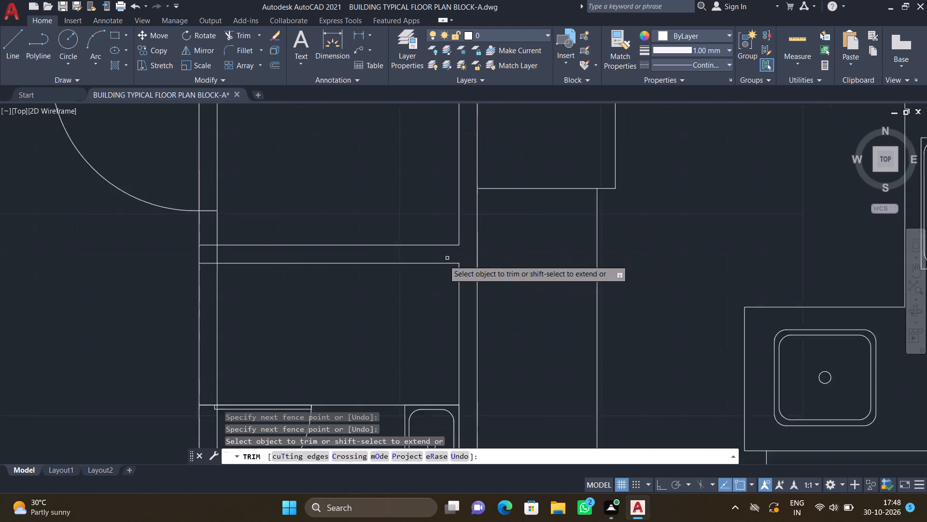
scroll(290, 258, "up", 3)
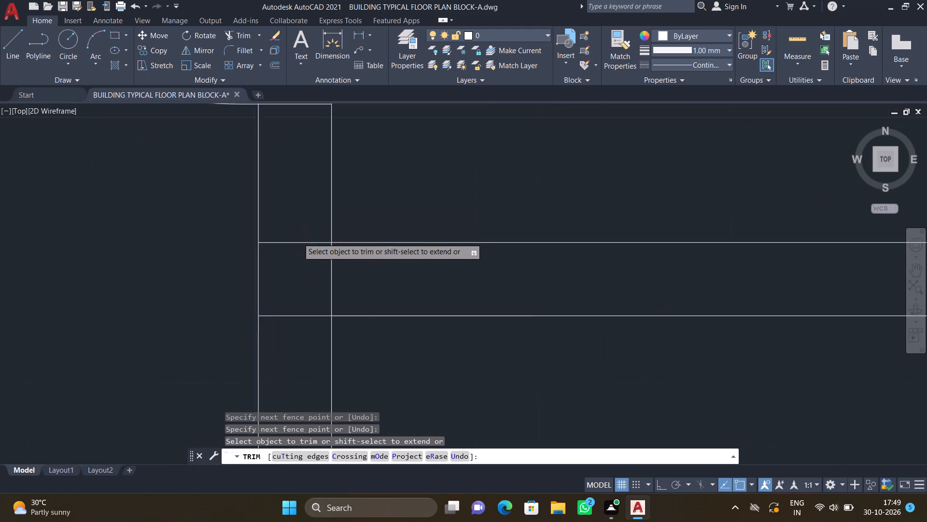
scroll(298, 238, "up", 2)
left_click_drag(296, 237, 296, 351)
left_click_drag(295, 348, 295, 368)
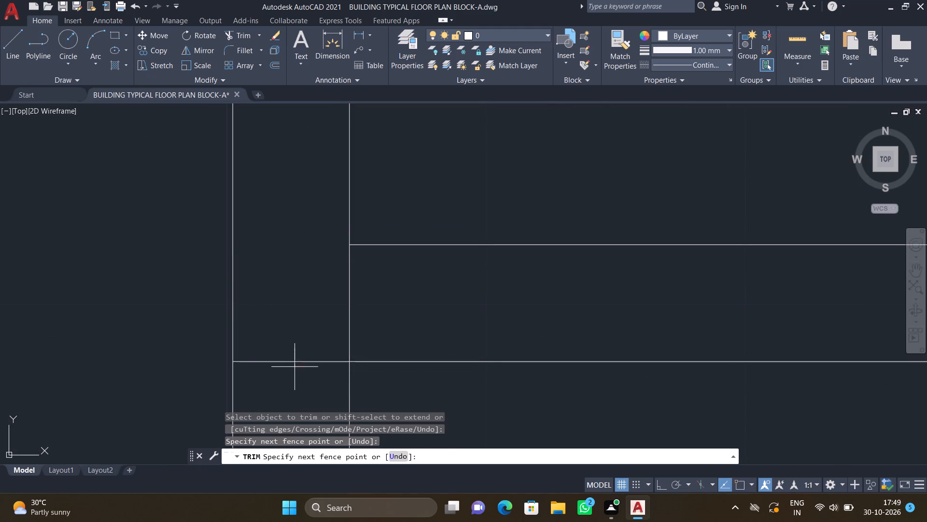
left_click_drag(295, 368, 295, 369)
left_click_drag(313, 315, 394, 312)
Trim the partition lines across the lower-left bedroom's doorway, including the bedroom-side line's stub inside the living room wall.
scroll(393, 306, "down", 5)
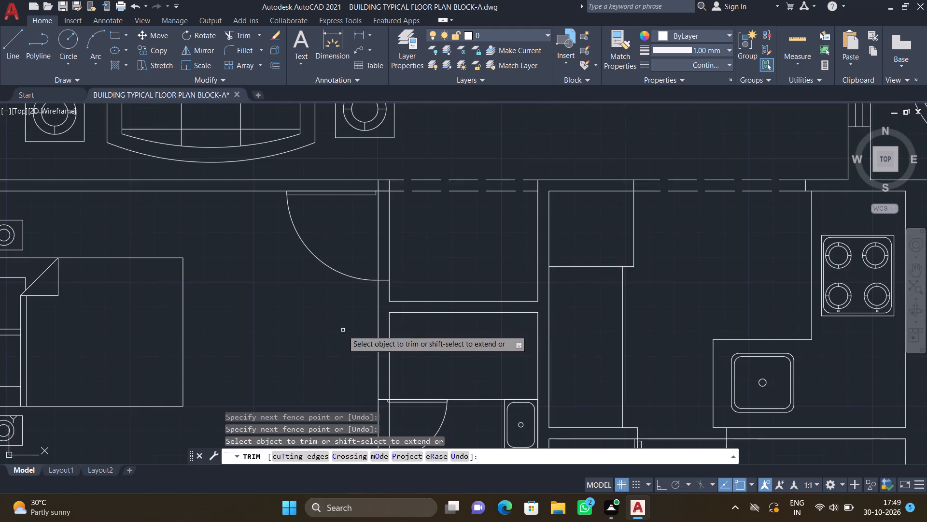
scroll(343, 330, "down", 2)
scroll(360, 273, "up", 3)
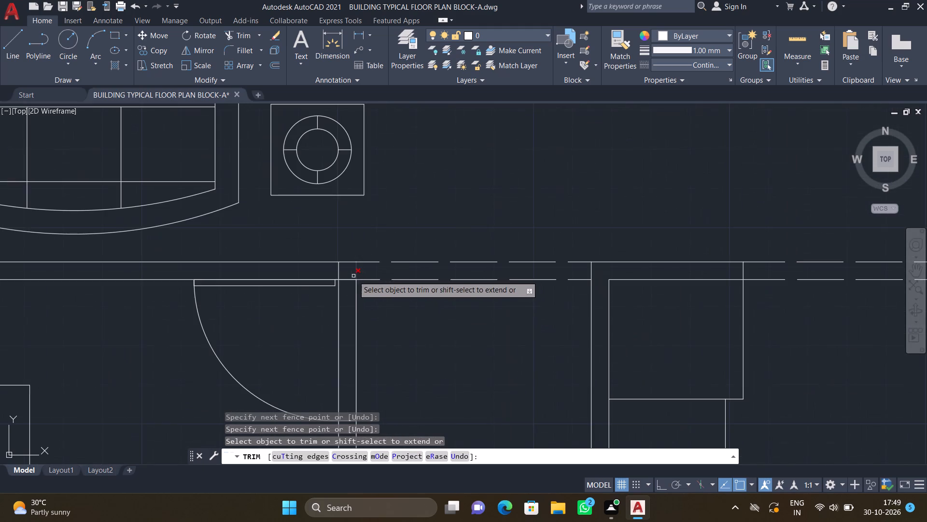
scroll(339, 271, "up", 2)
left_click(330, 269)
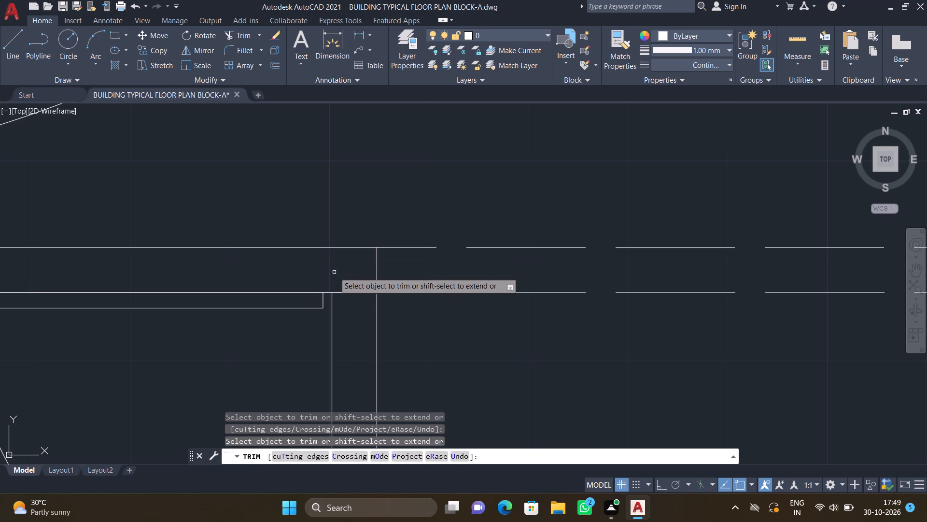
scroll(335, 273, "down", 3)
left_click_drag(327, 332, 369, 342)
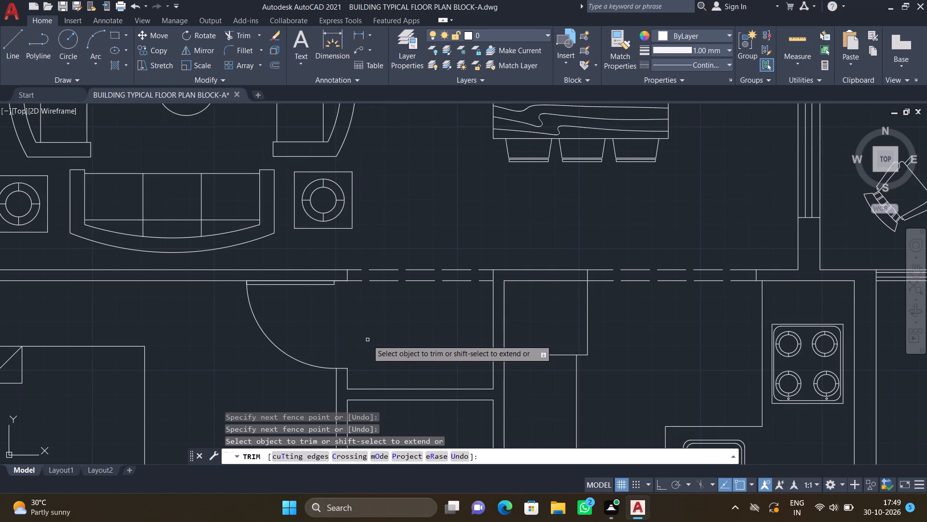
Trim the bedroom-side wall line across the lower toilet's doorway and finish trimming.
scroll(366, 338, "down", 3)
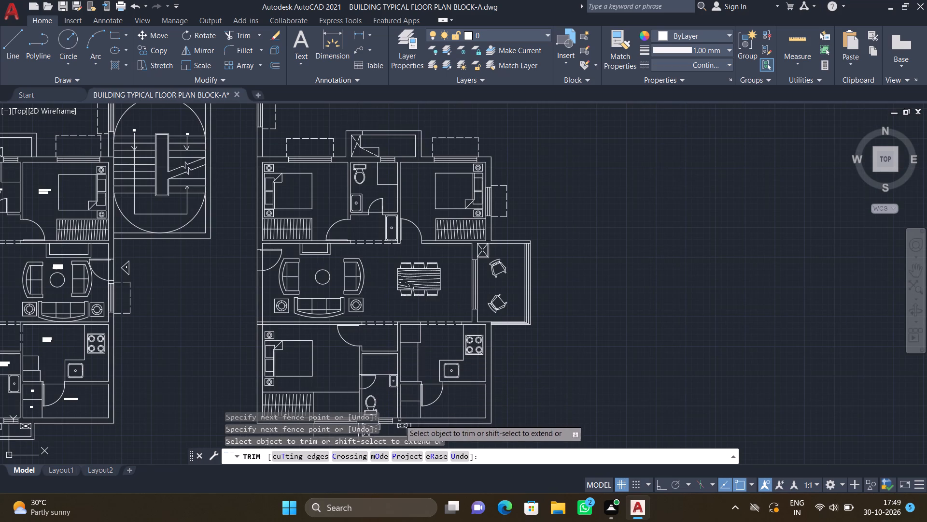
middle_click_drag(390, 359, 394, 336)
scroll(399, 348, "down", 1)
scroll(379, 362, "up", 2)
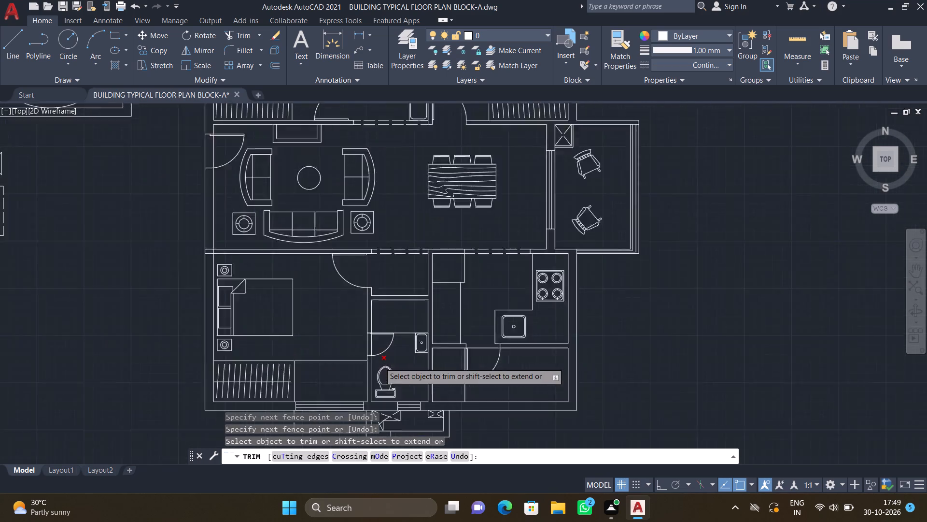
scroll(379, 362, "up", 2)
left_click(346, 326)
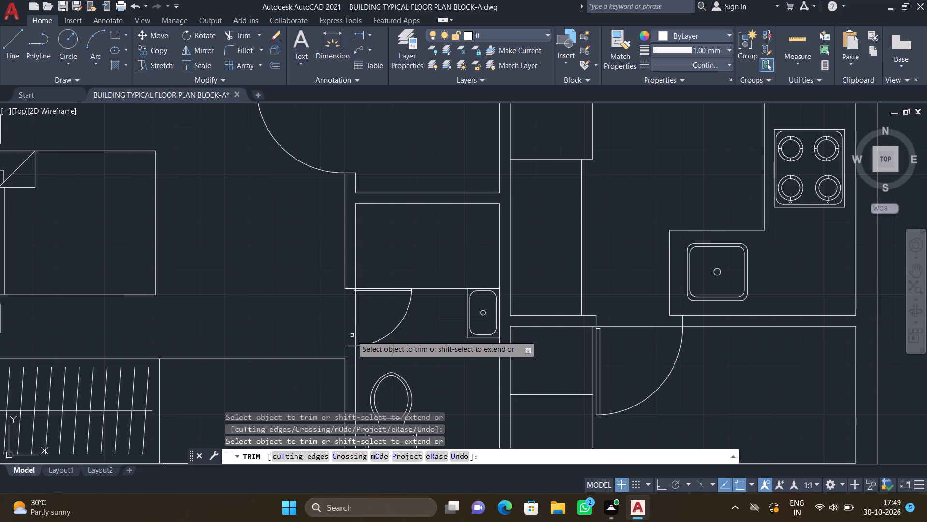
key("Return")
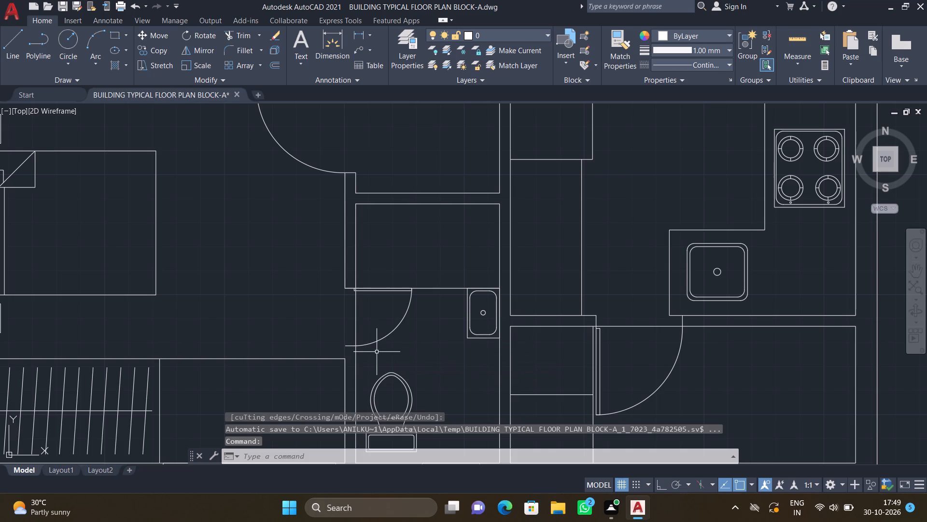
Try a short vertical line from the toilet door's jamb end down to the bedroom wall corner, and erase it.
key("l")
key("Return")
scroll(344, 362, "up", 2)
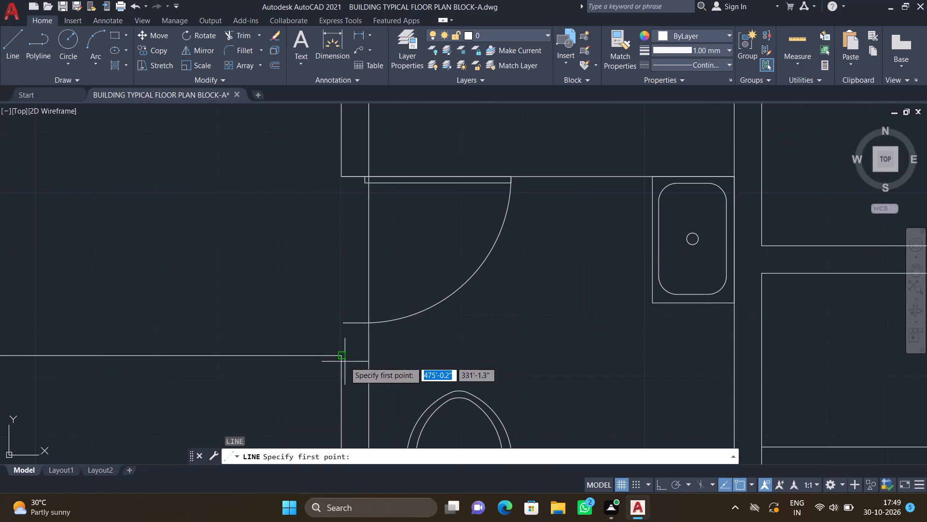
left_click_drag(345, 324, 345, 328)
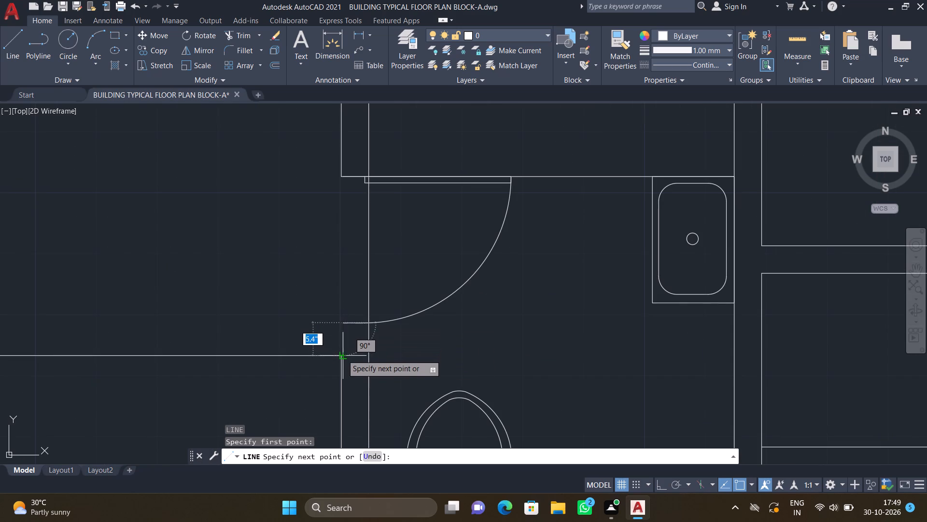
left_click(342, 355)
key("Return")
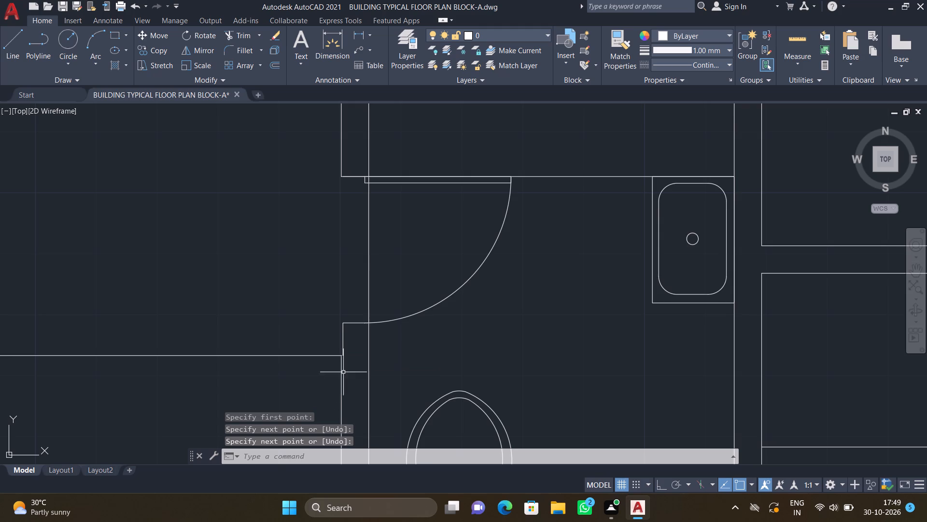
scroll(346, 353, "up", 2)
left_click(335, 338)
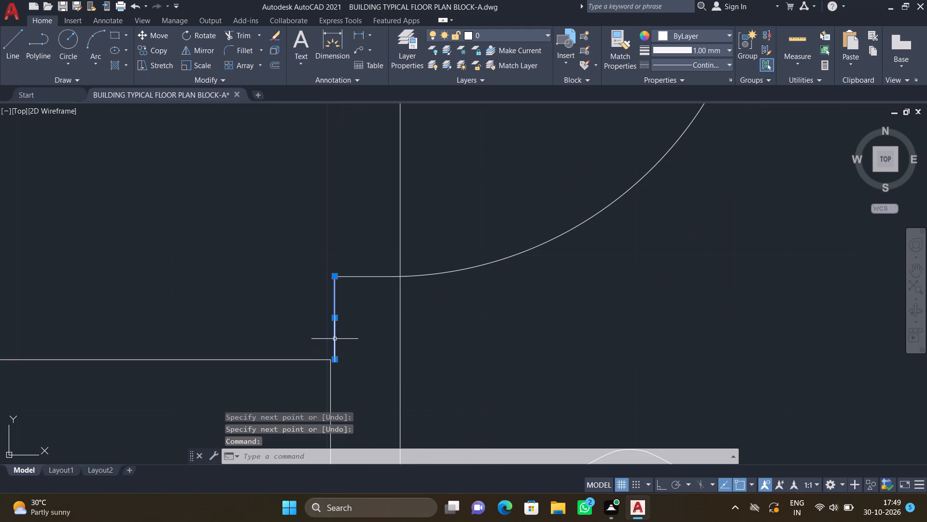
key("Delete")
With Ortho on, draw a vertical line about 5.4" long from the bedroom wall corner up to the toilet door's jamb level.
key("l")
key("Return")
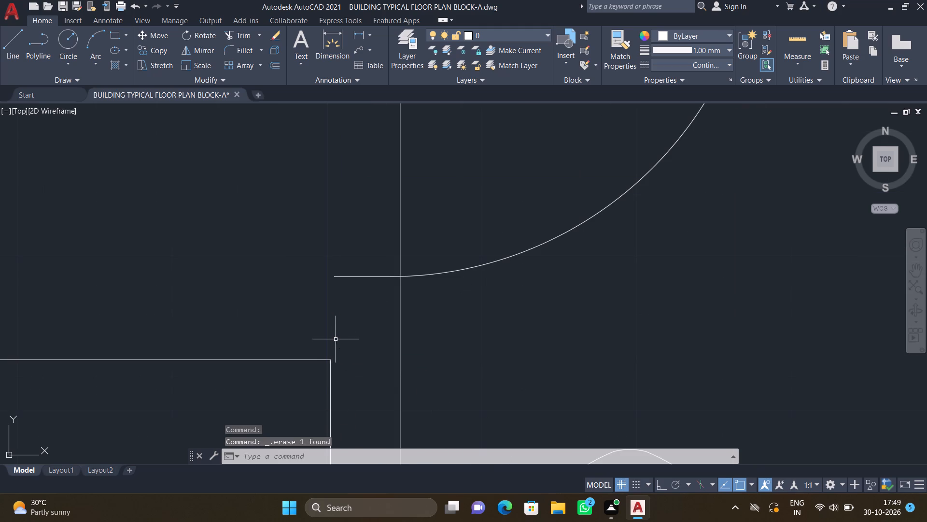
left_click(330, 361)
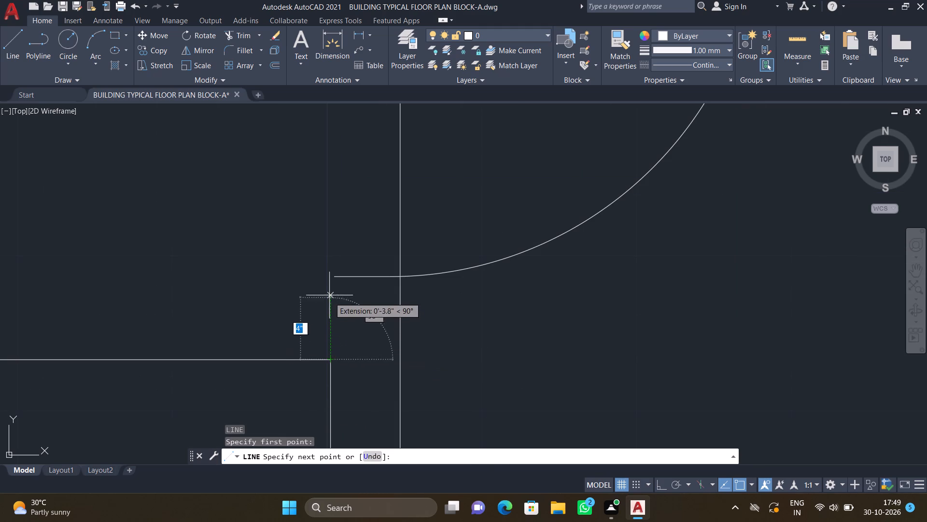
scroll(329, 291, "up", 2)
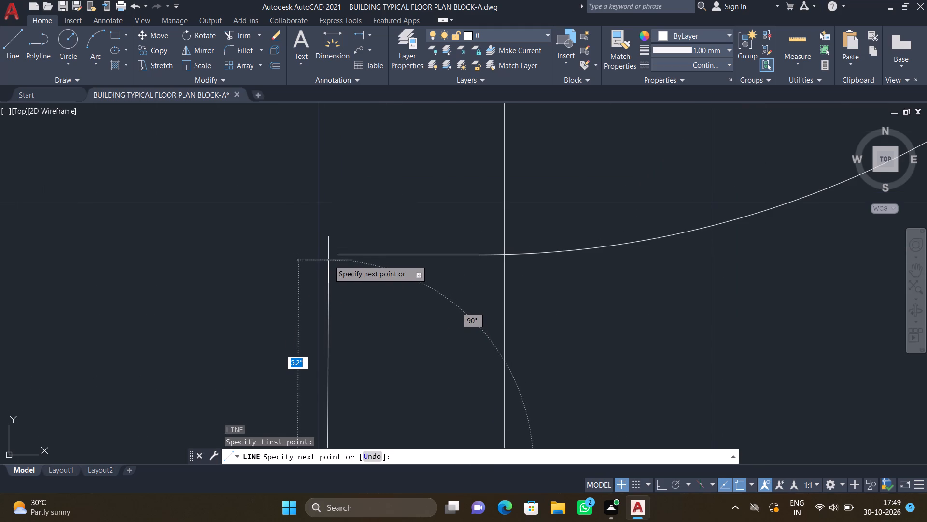
key("F8")
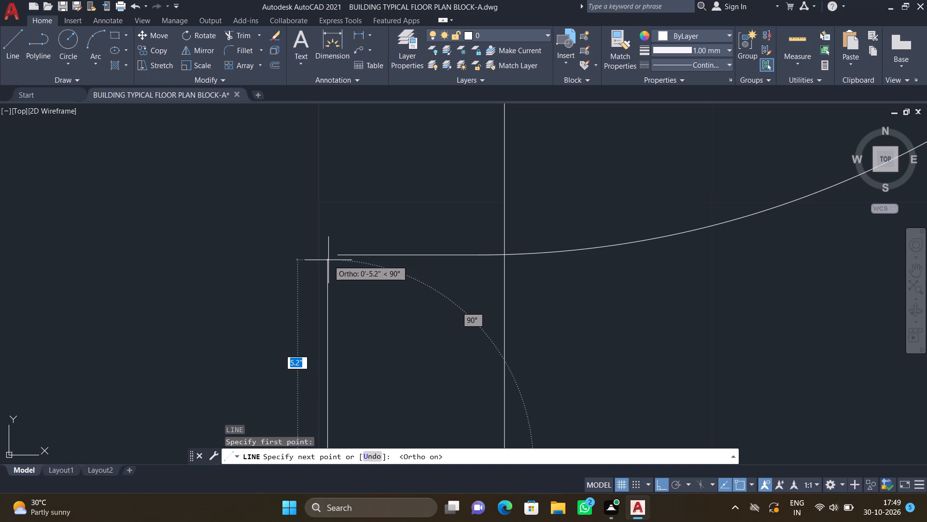
scroll(328, 259, "up", 2)
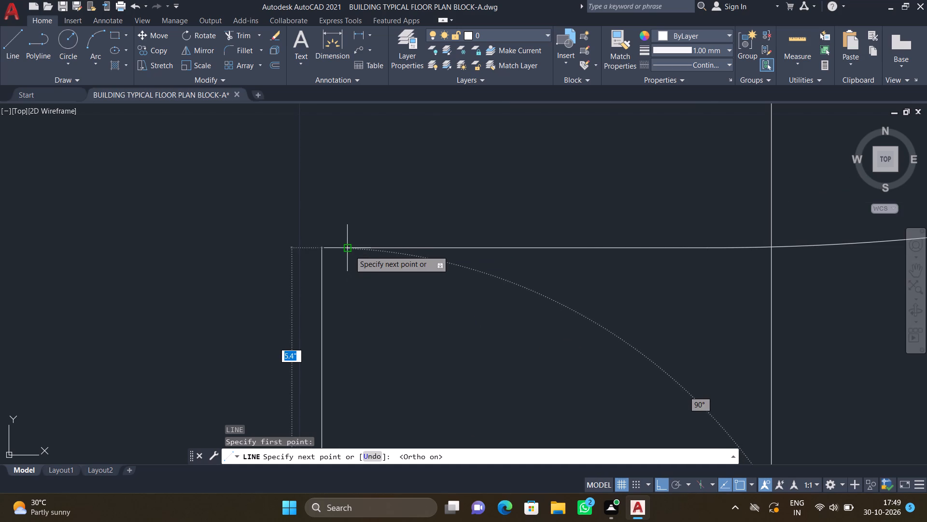
left_click(322, 248)
key("Return")
Draw a horizontal line about 0.1" long from the toilet door line's end to the top of the vertical jamb line.
key("l")
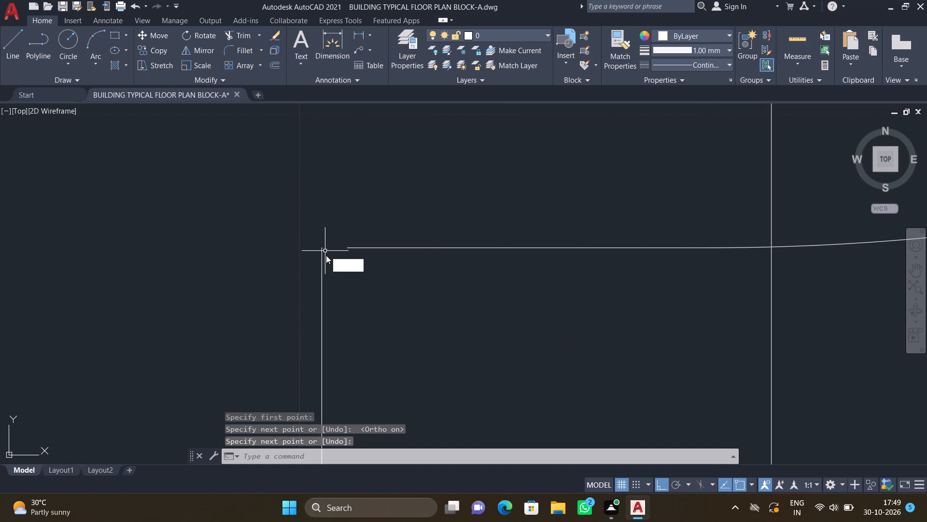
key("Return")
left_click(349, 246)
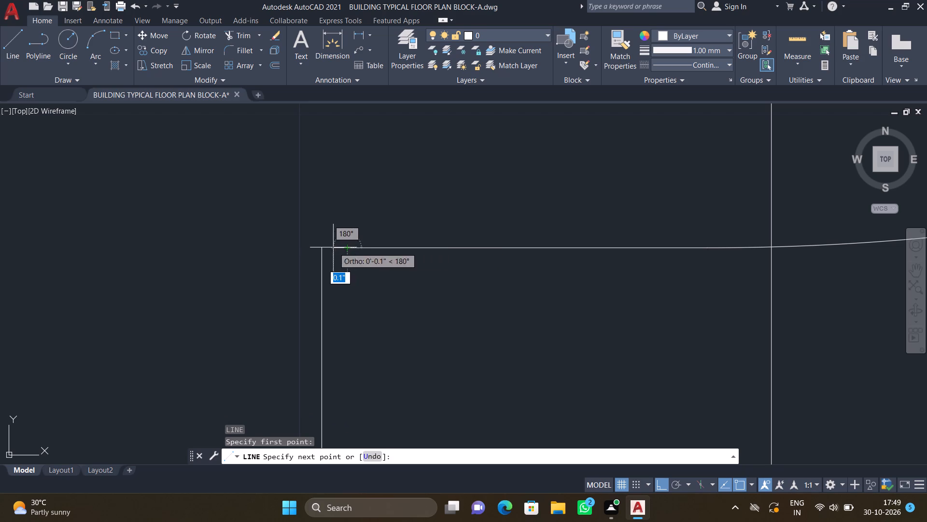
left_click(325, 249)
key("Return")
Trim the living room–bedroom partition lines inside the flat's left outer wall and the inner wall line between them.
scroll(277, 285, "down", 2)
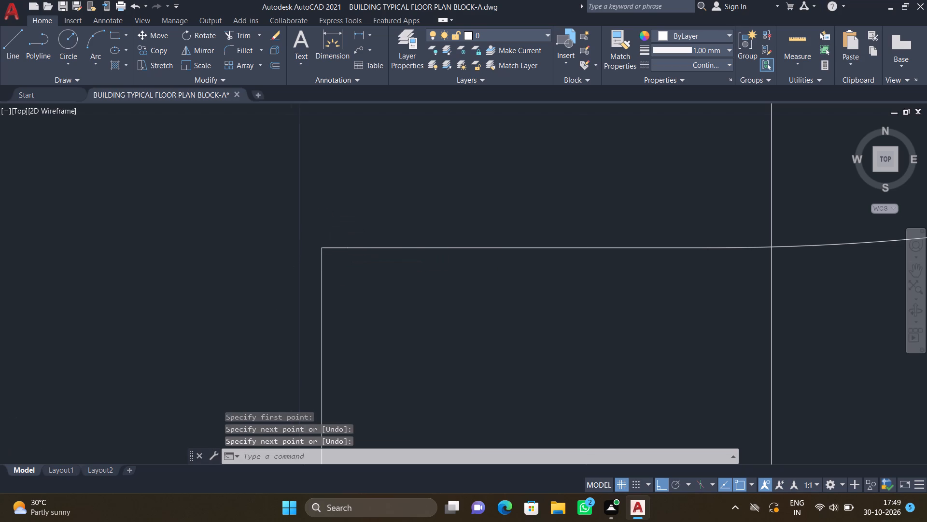
scroll(277, 285, "down", 6)
scroll(268, 198, "up", 2)
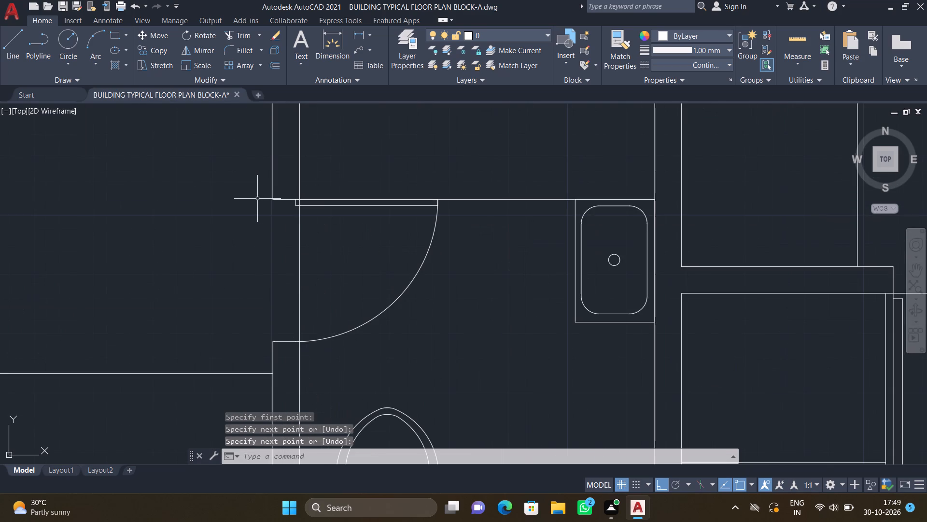
scroll(259, 202, "up", 2)
scroll(261, 205, "down", 3)
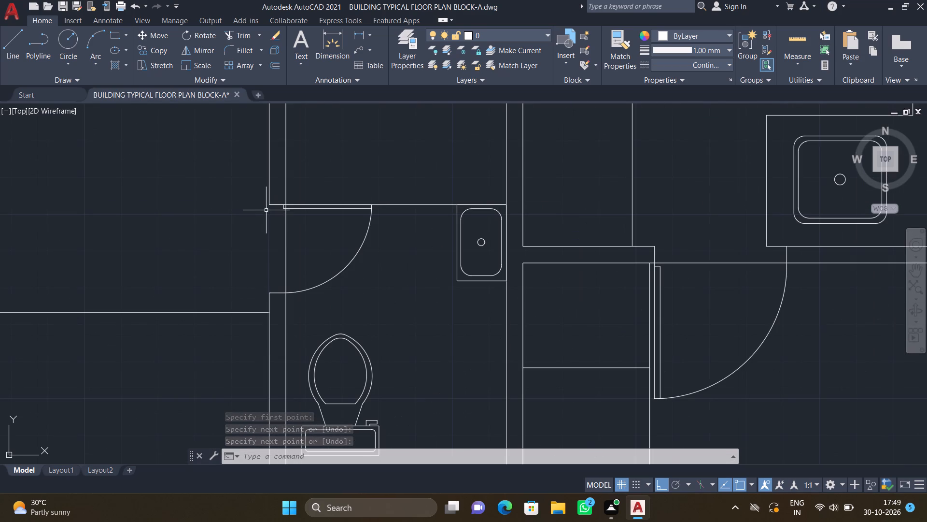
scroll(268, 219, "down", 4)
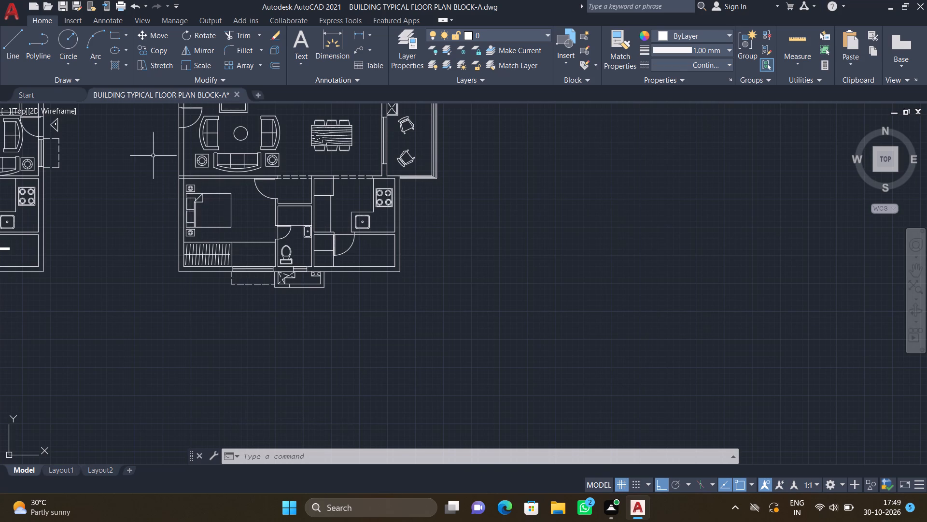
scroll(171, 160, "up", 2)
scroll(197, 198, "up", 3)
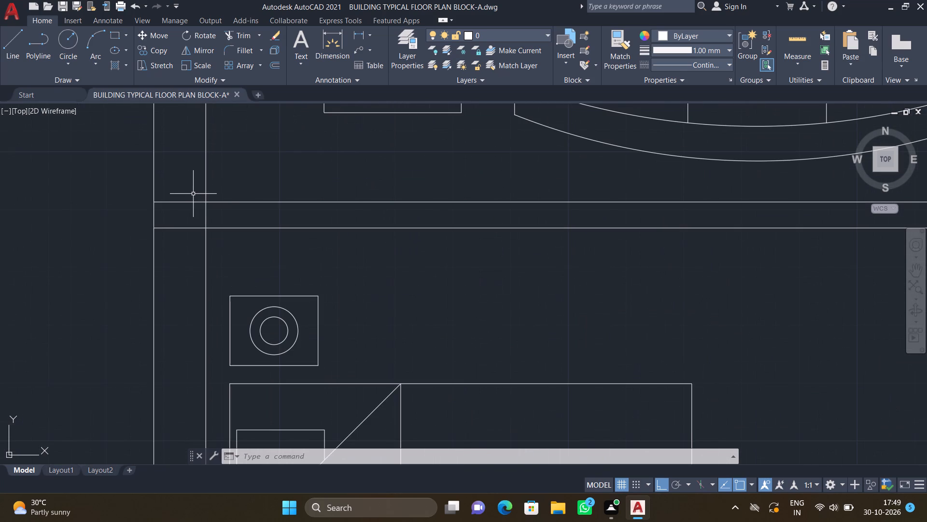
type("TR")
key("Return")
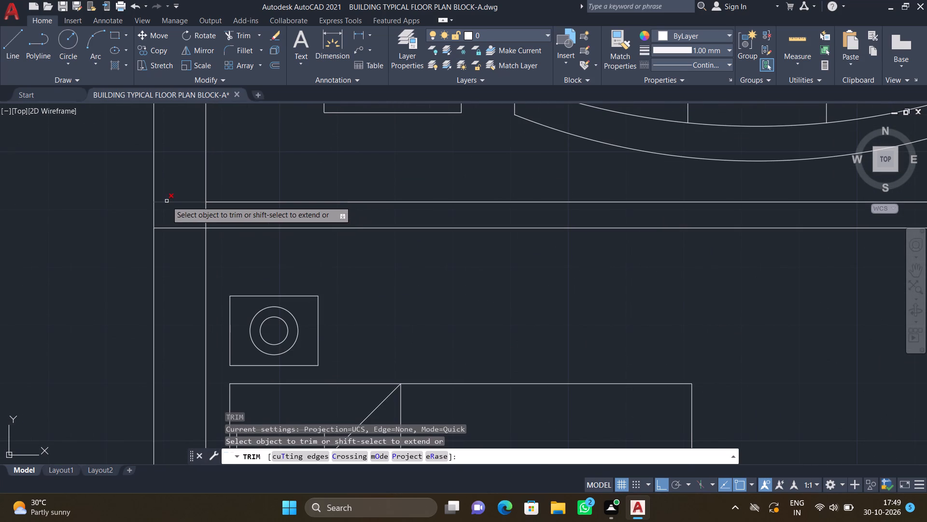
left_click_drag(169, 193, 181, 239)
scroll(181, 220, "down", 3)
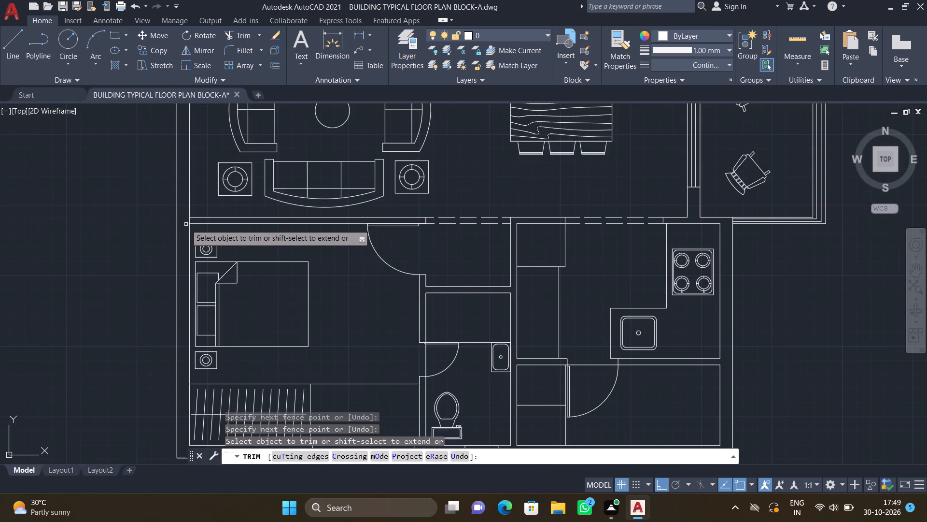
scroll(193, 219, "up", 3)
left_click(175, 217)
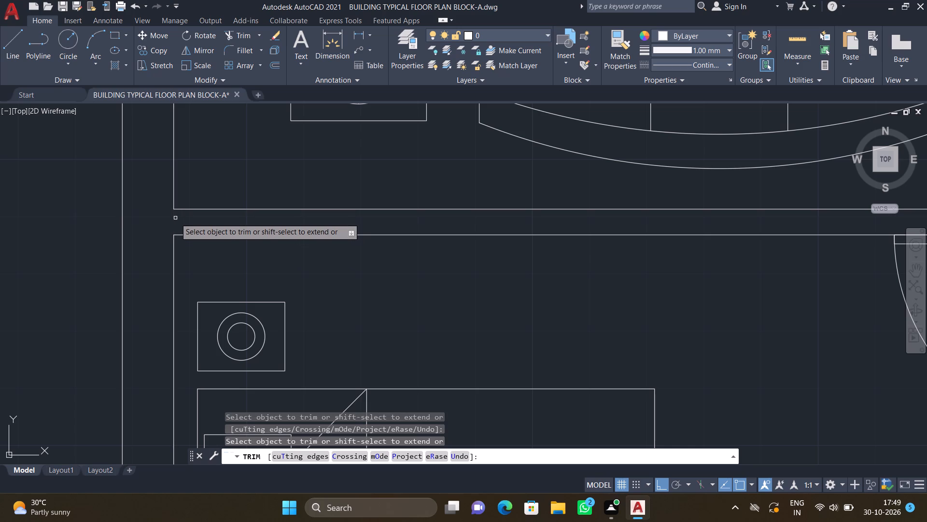
key("Return")
Add a multiline text label reading BEDROOM-1 with 12'0"*11'0" below it, beside the bed in the flat's upper-left bedroom.
scroll(178, 179, "down", 3)
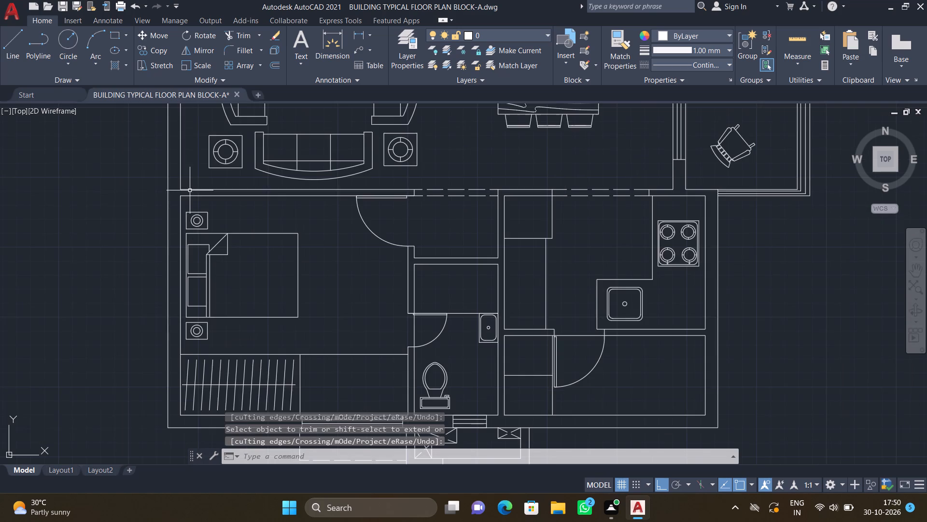
middle_click_drag(219, 149, 232, 170)
middle_click_drag(243, 233, 247, 268)
scroll(243, 263, "down", 2)
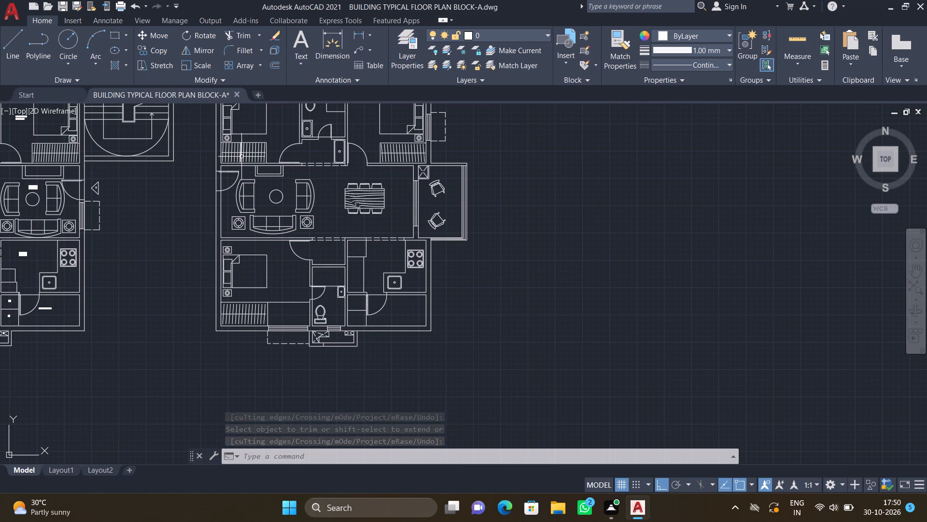
middle_click_drag(253, 153, 267, 319)
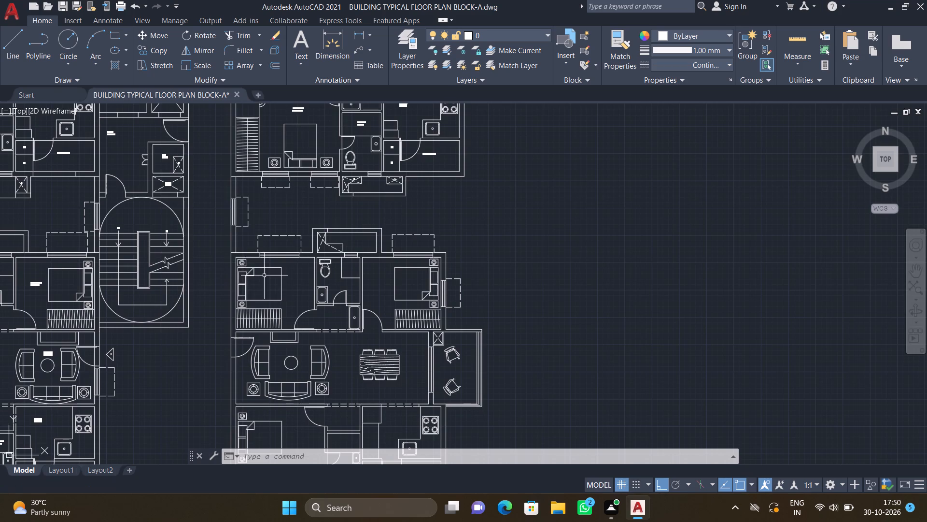
scroll(265, 275, "up", 2)
middle_click_drag(286, 275, 347, 255)
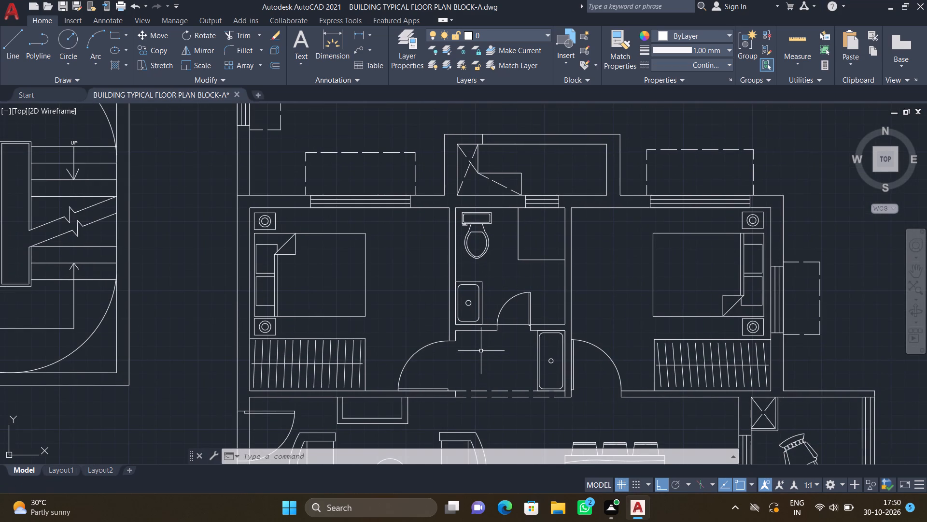
scroll(568, 406, "up", 1)
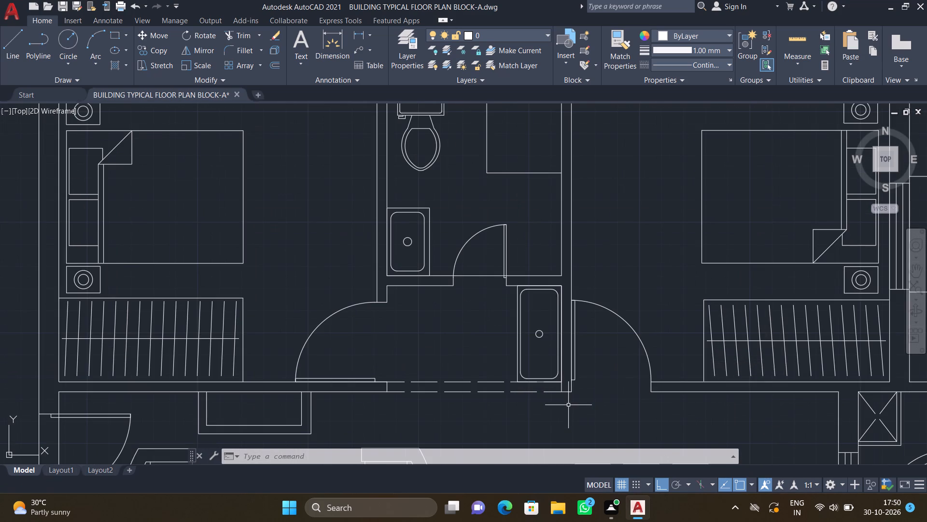
type("MT")
key("Return")
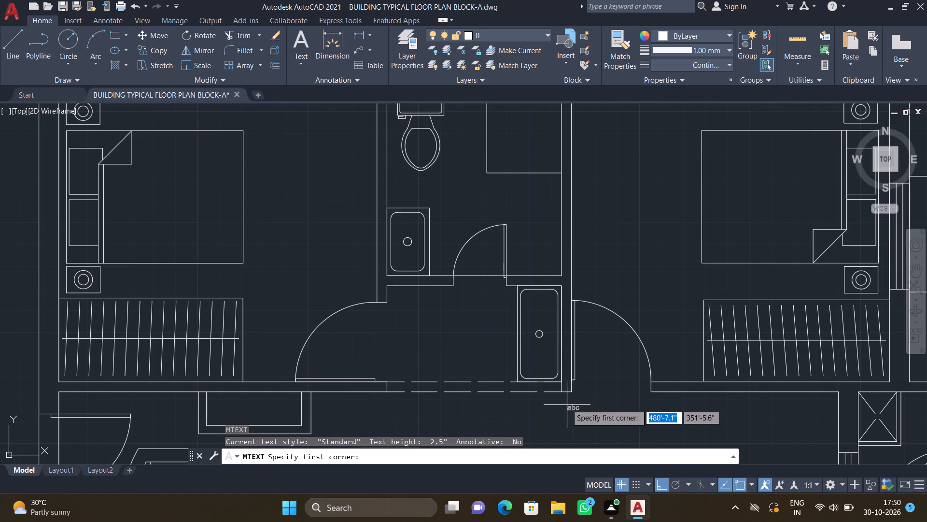
scroll(568, 405, "down", 3)
middle_click_drag(548, 359, 528, 323)
scroll(531, 352, "down", 1)
middle_click_drag(515, 369, 509, 348)
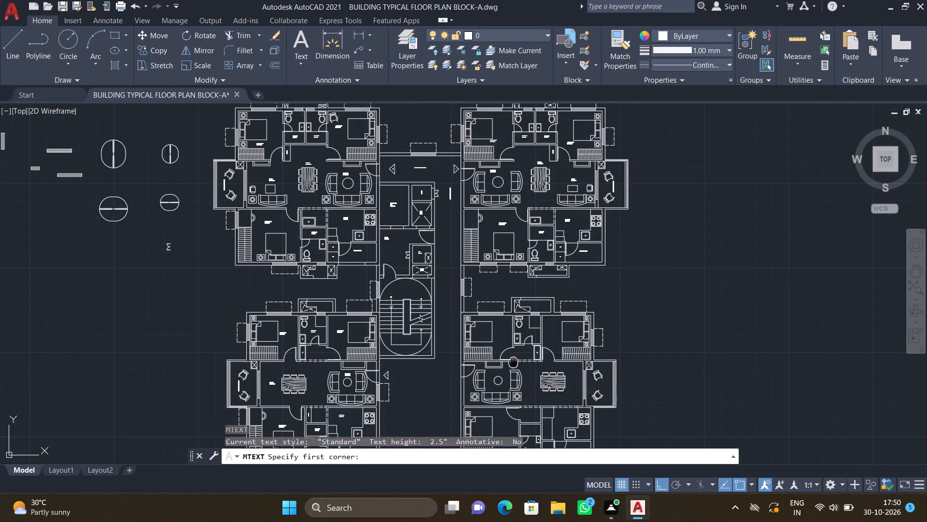
middle_click_drag(509, 348, 477, 283)
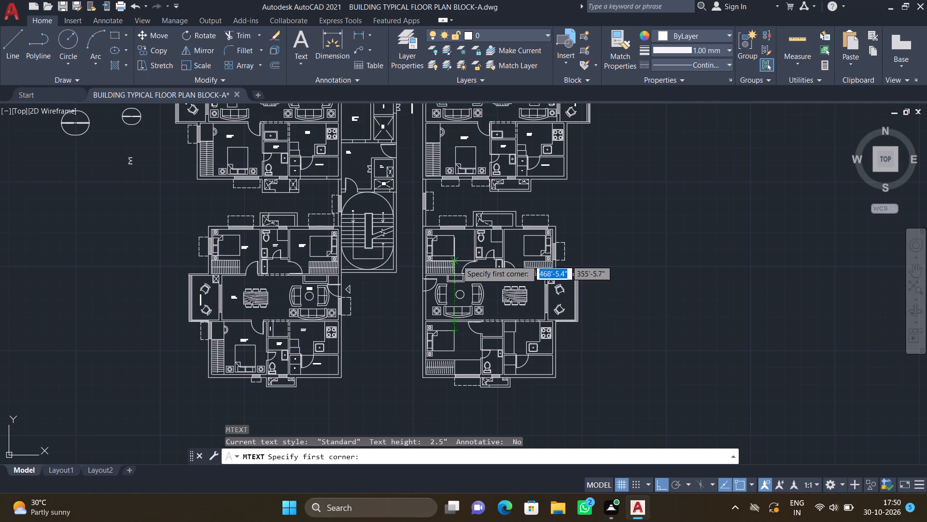
scroll(457, 260, "up", 2)
scroll(455, 219, "up", 2)
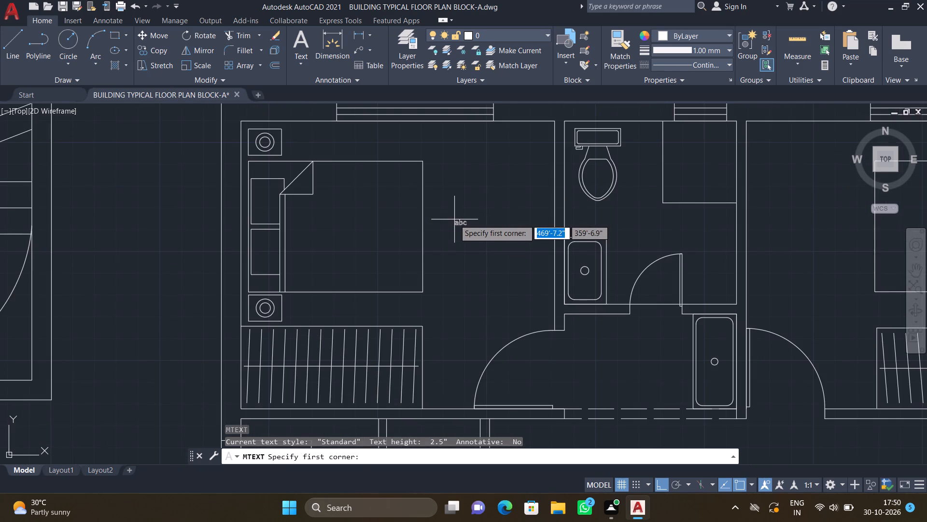
scroll(436, 219, "up", 1)
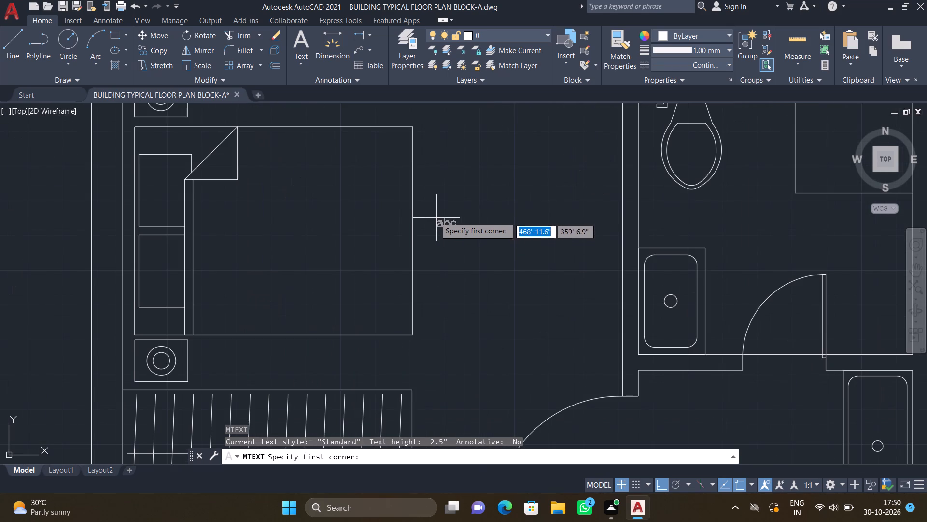
left_click(426, 208)
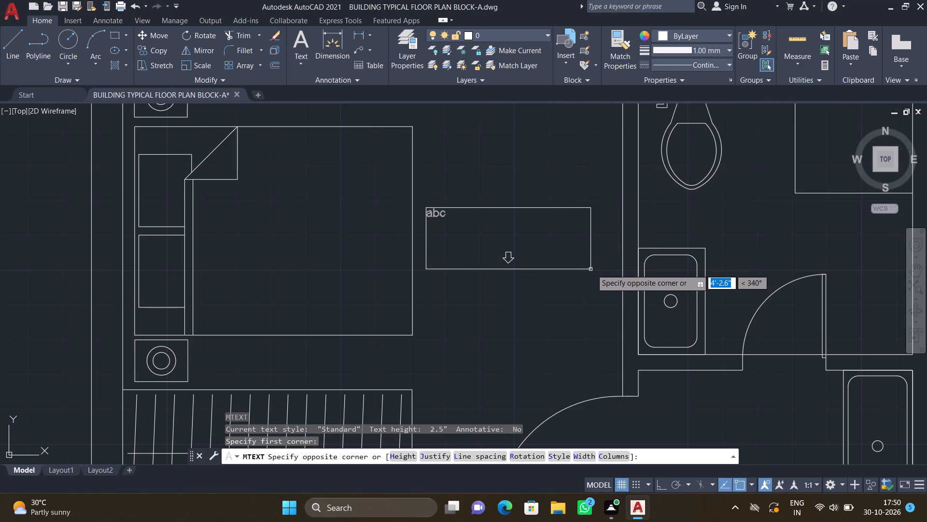
left_click(595, 270)
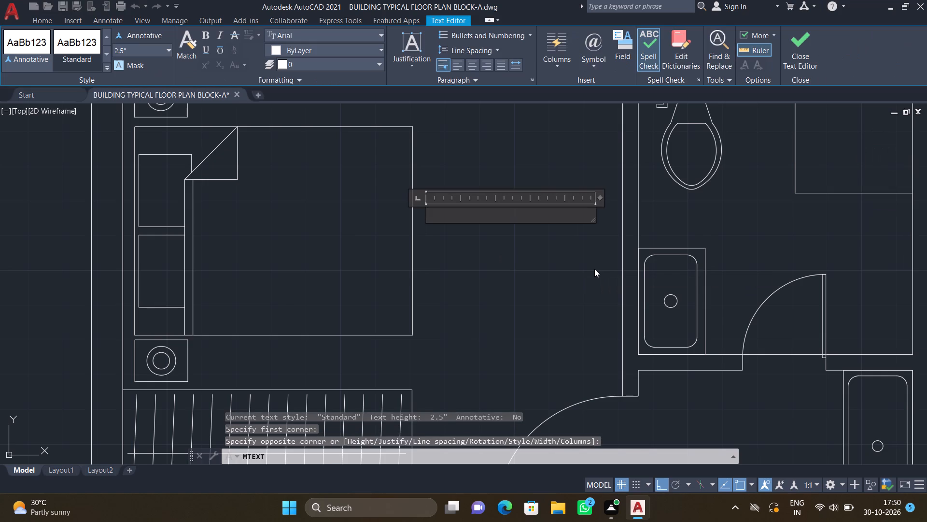
type("BEDROOM")
key("Return")
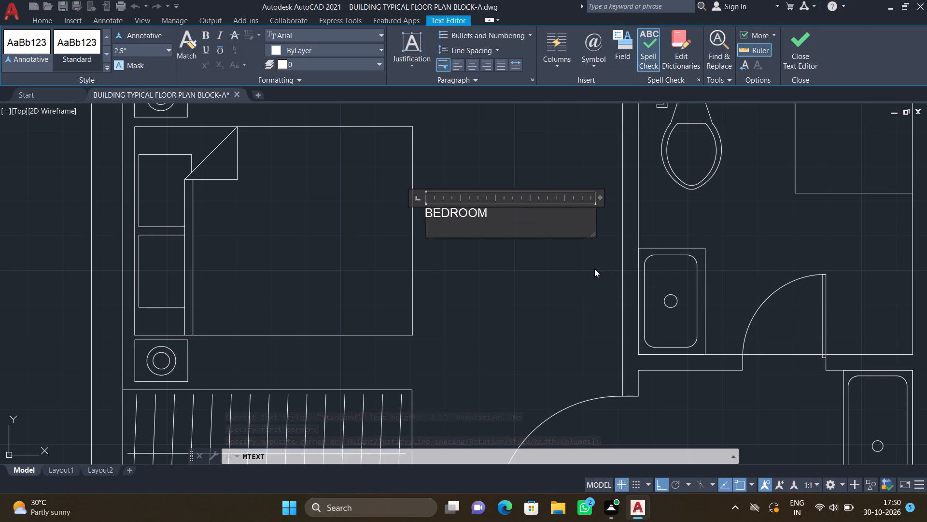
key("BackSpace")
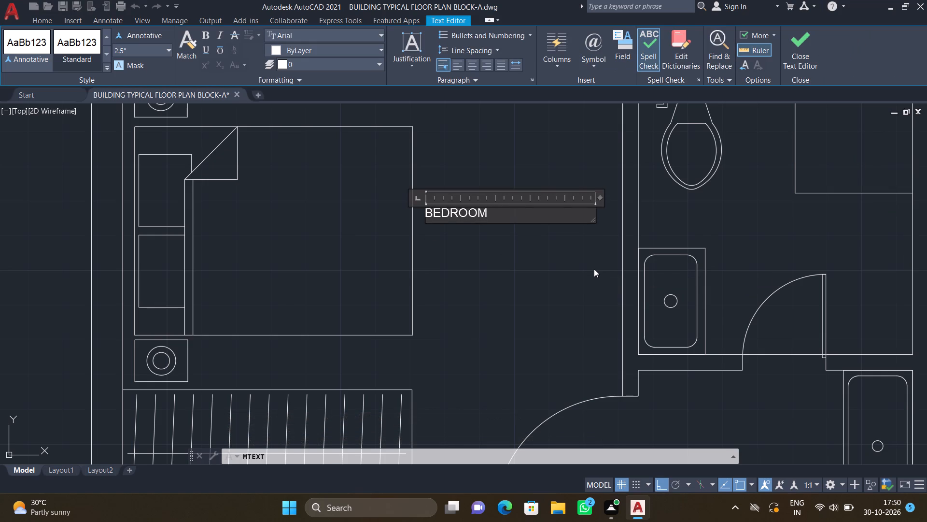
type("-1")
key("Return")
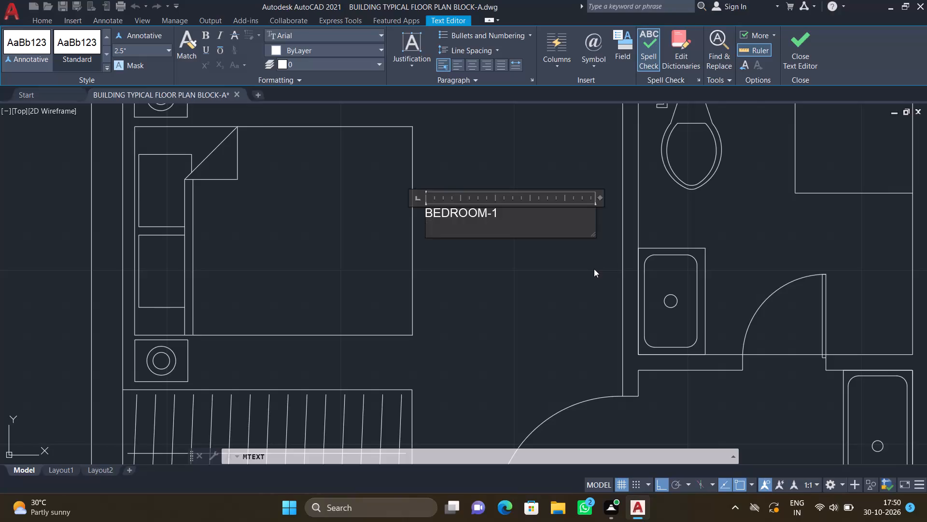
type("12'")
type("0\"*")
type("11'")
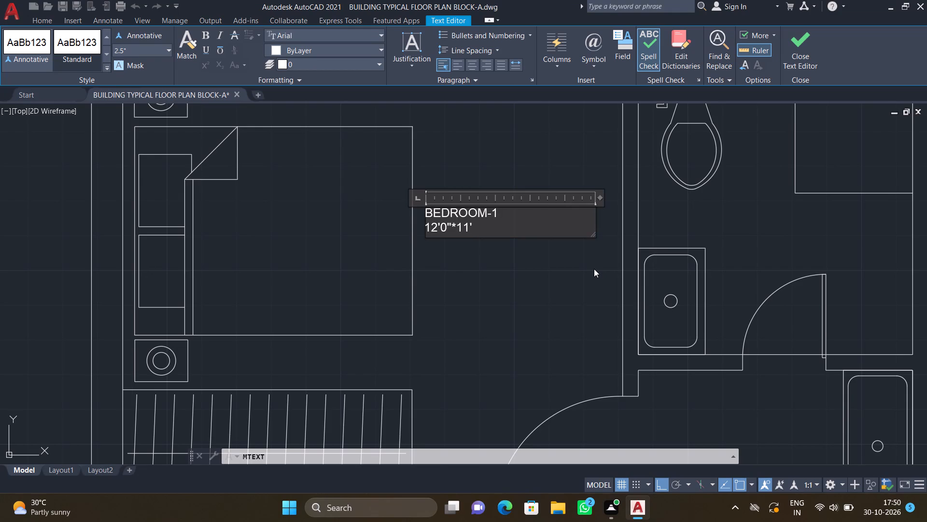
type("0\"")
key("Return")
key("Escape")
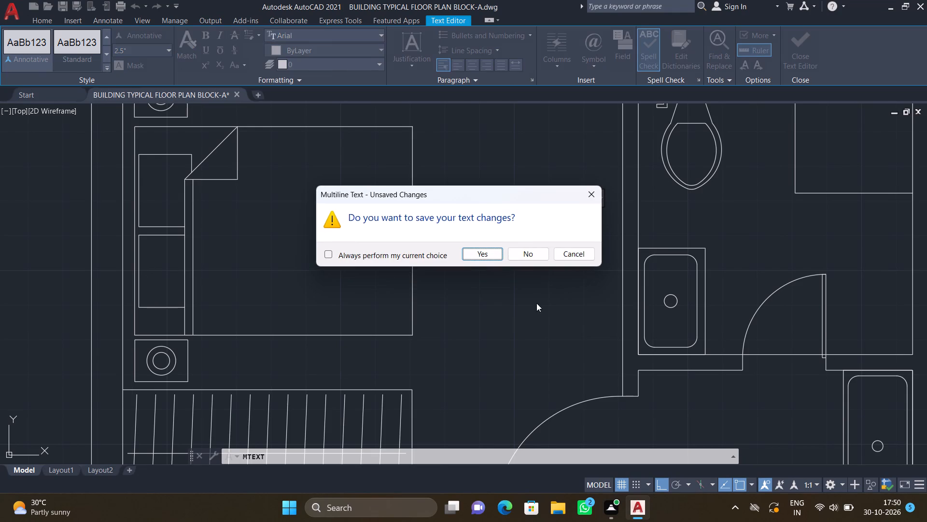
left_click(480, 256)
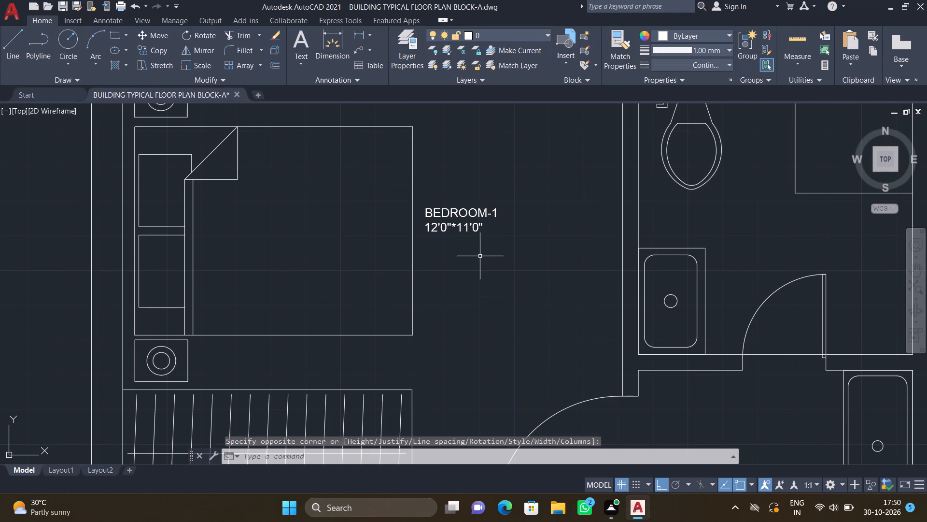
Turn Ortho off and try to move the BEDROOM-1 label farther from the bed's edge.
key("m")
key("Return")
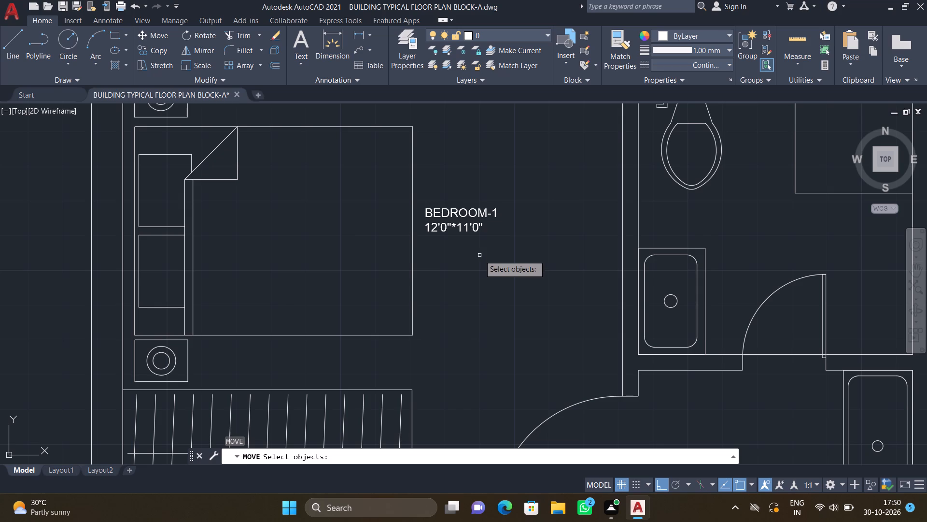
left_click(476, 228)
key("Return")
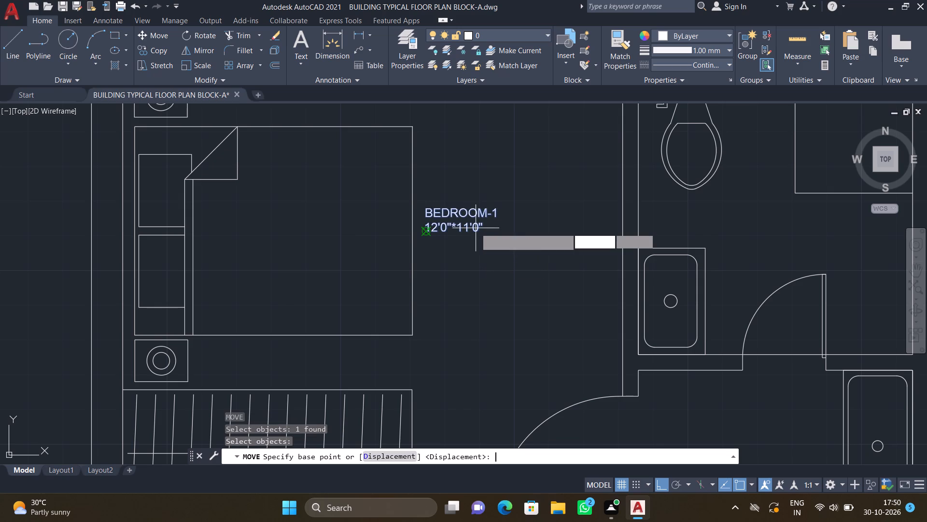
scroll(411, 202, "up", 2)
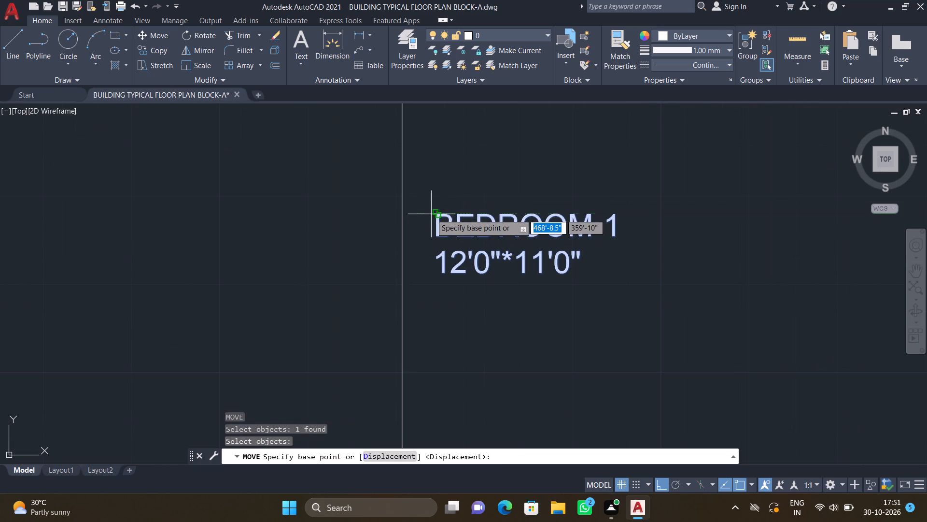
left_click(434, 215)
scroll(473, 220, "down", 2)
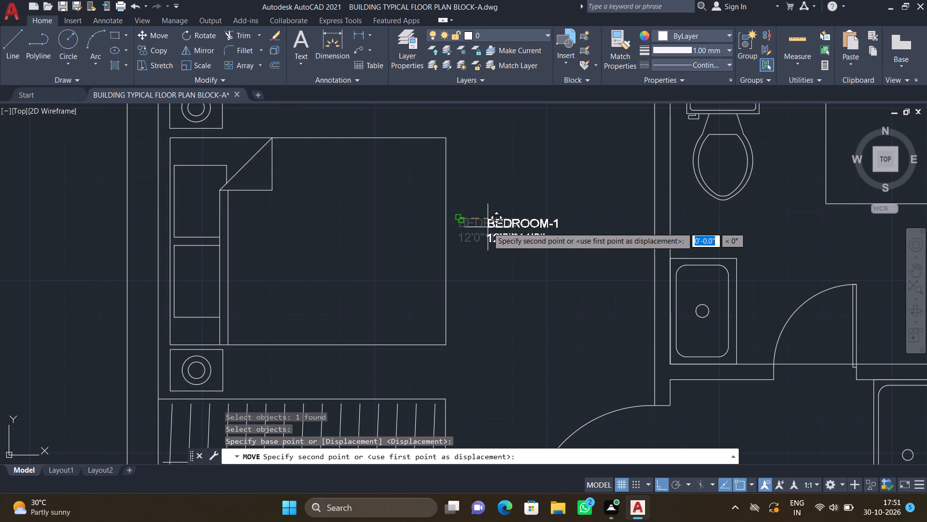
key("F8")
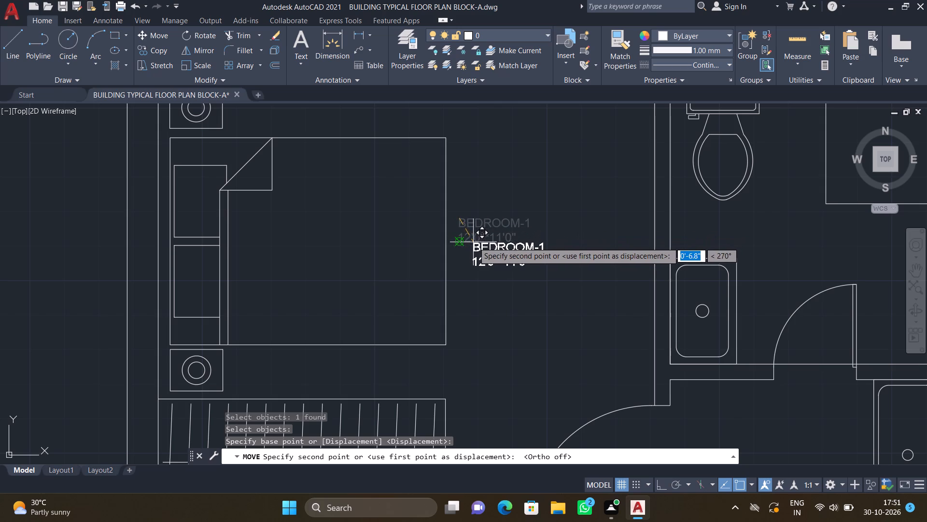
left_click(499, 229)
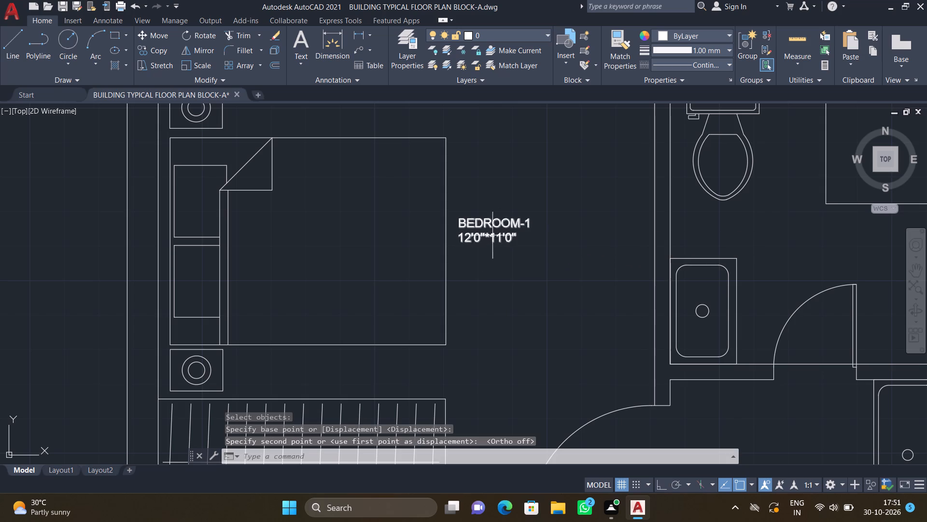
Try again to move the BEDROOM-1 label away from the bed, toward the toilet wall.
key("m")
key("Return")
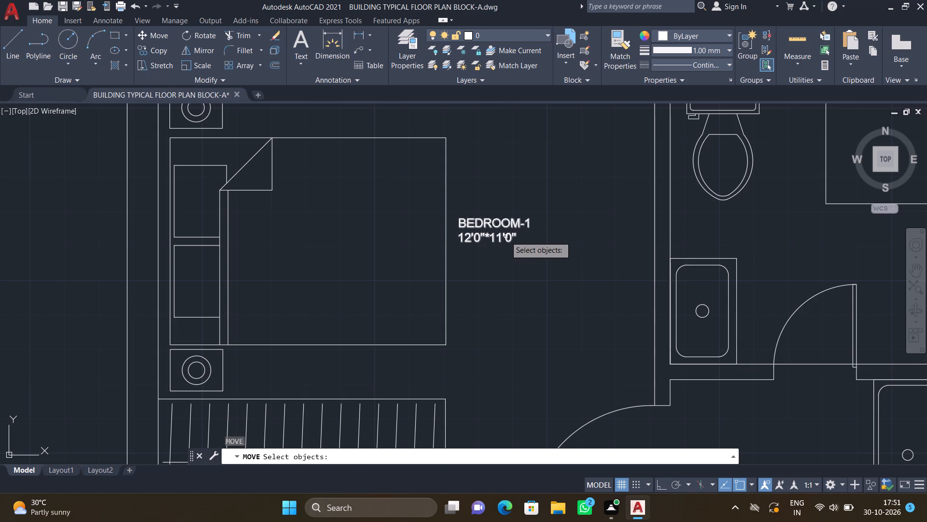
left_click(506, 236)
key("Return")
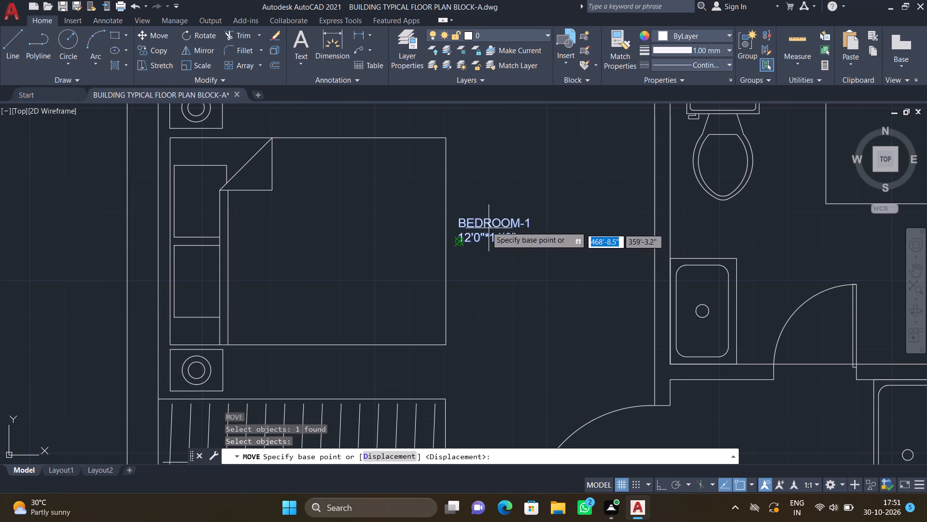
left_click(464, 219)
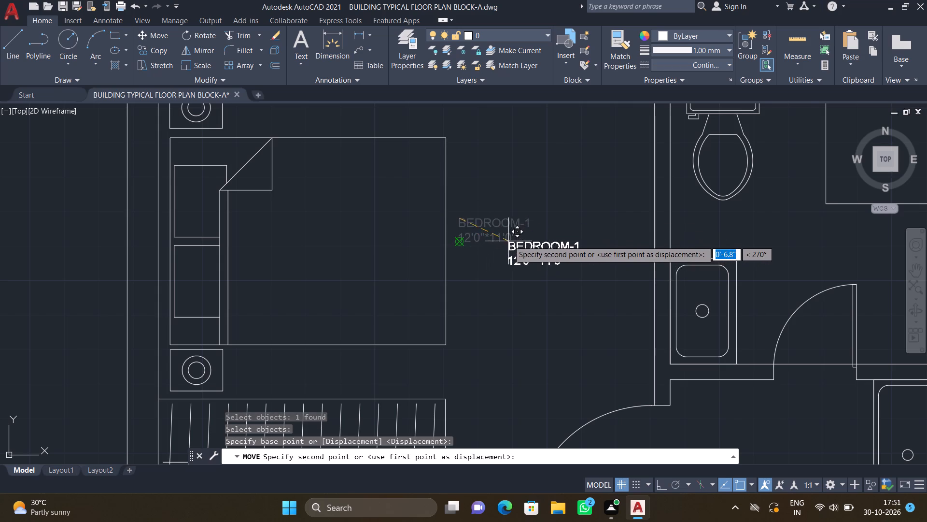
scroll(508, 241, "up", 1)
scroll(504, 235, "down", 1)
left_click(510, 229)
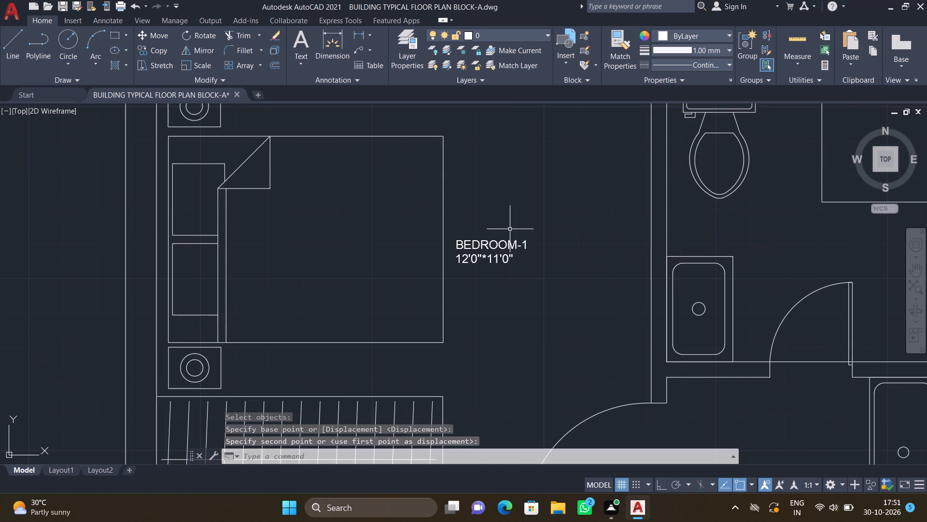
Move the BEDROOM-1 label about 1'-2" at 32° into the open space between the bed and the toilet wall.
key("m")
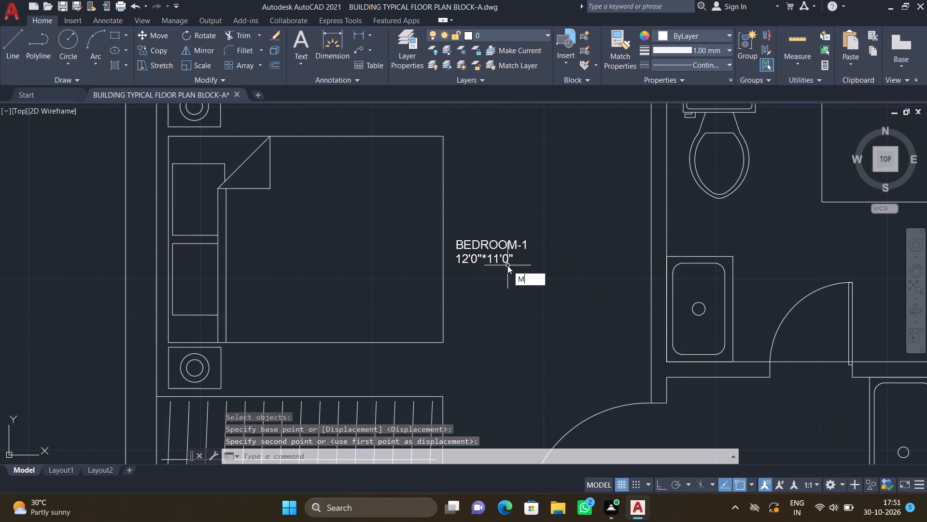
key("Return")
left_click(504, 259)
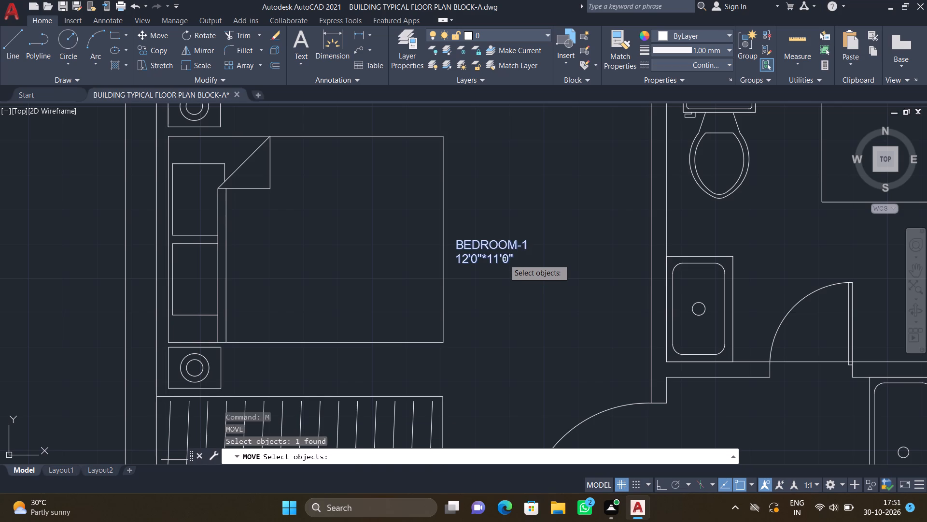
key("Return")
scroll(465, 236, "up", 1)
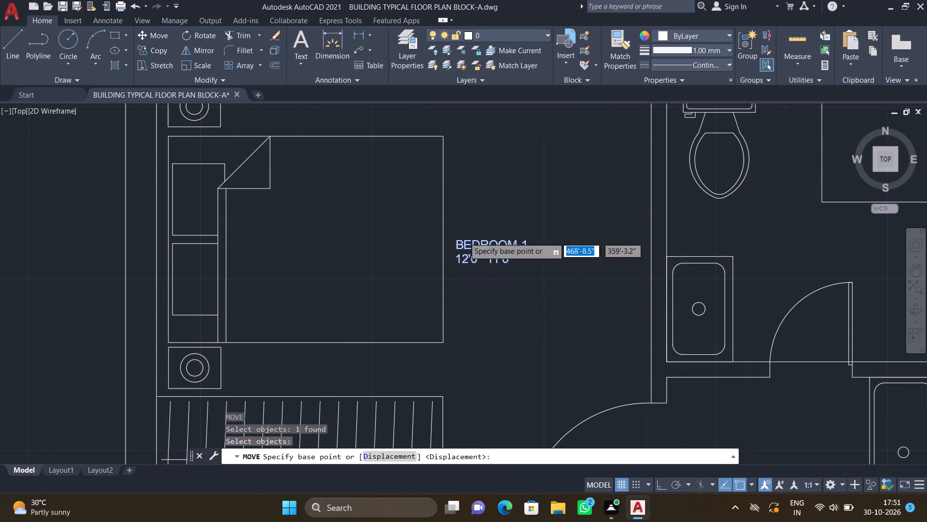
left_click(456, 246)
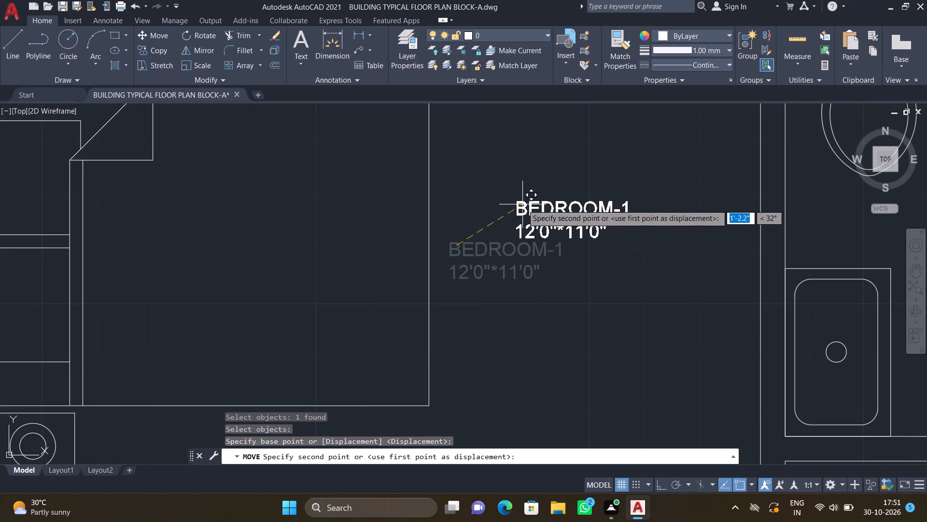
left_click(523, 204)
Add a multiline text label reading C.TOILET with 6'7"*7'0" below it, between the washbasin and shower in the toilet beside BEDROOM-1.
scroll(516, 217, "down", 4)
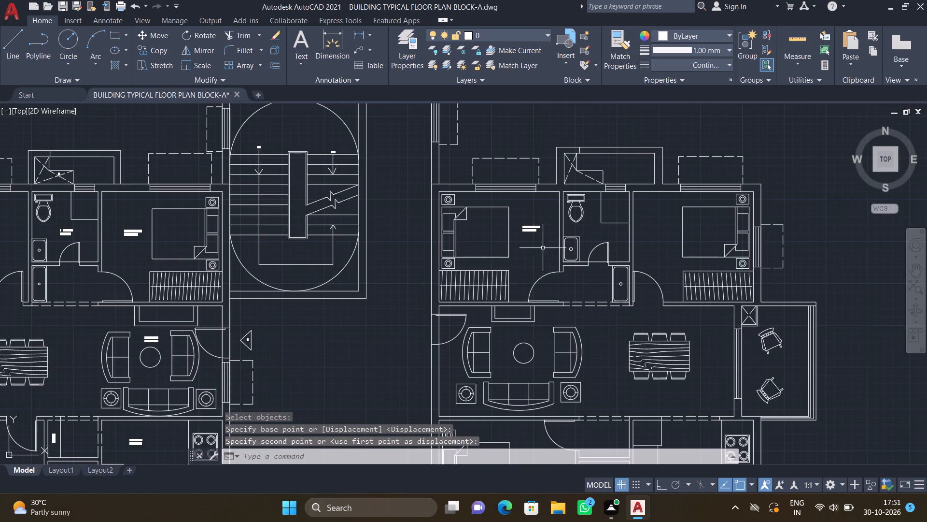
middle_click(395, 226)
scroll(616, 251, "up", 2)
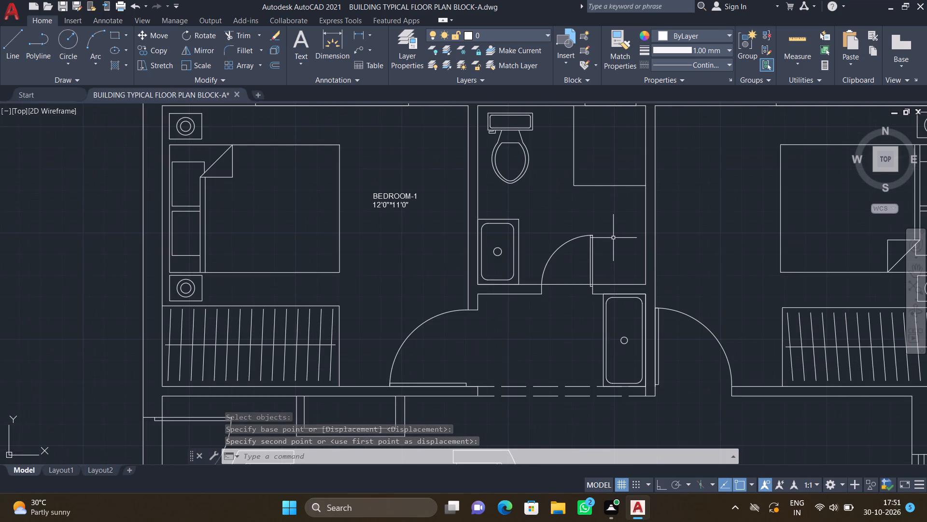
type("MT")
key("Return")
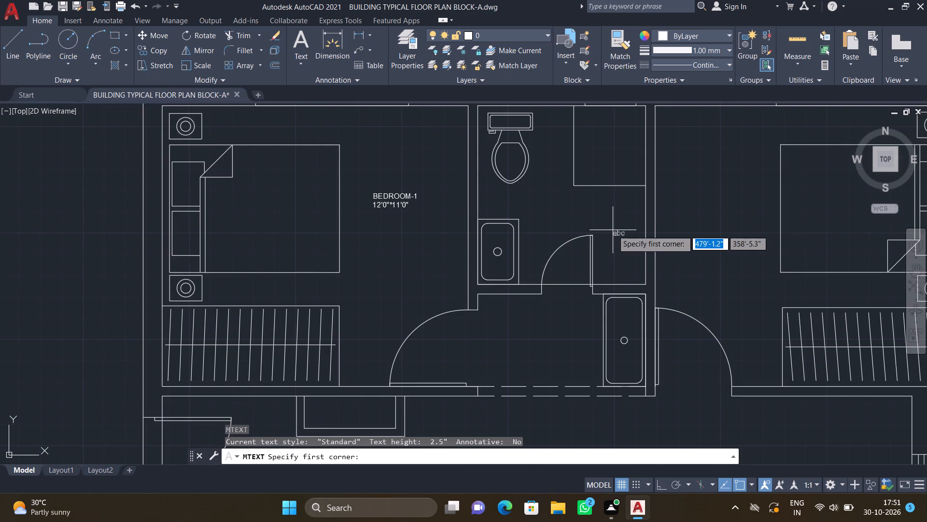
scroll(572, 234, "down", 1)
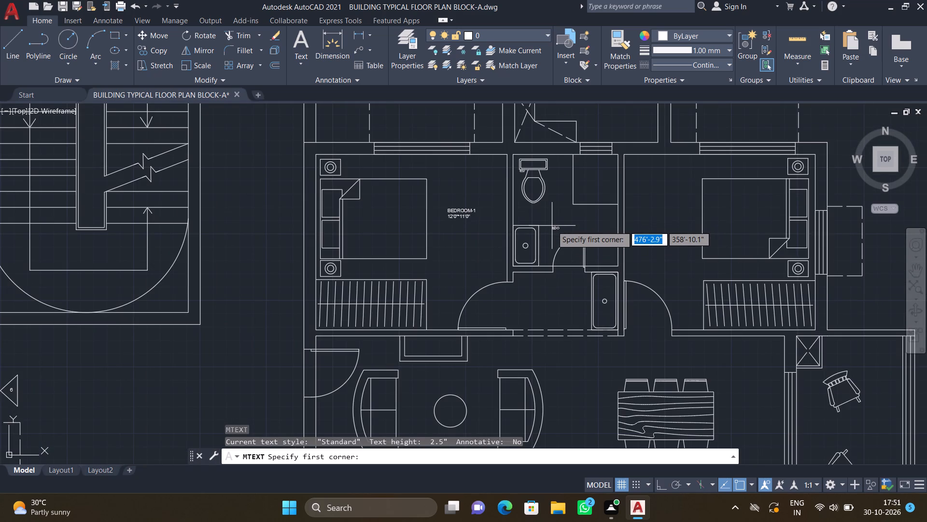
scroll(551, 226, "up", 2)
left_click_drag(534, 196, 534, 196)
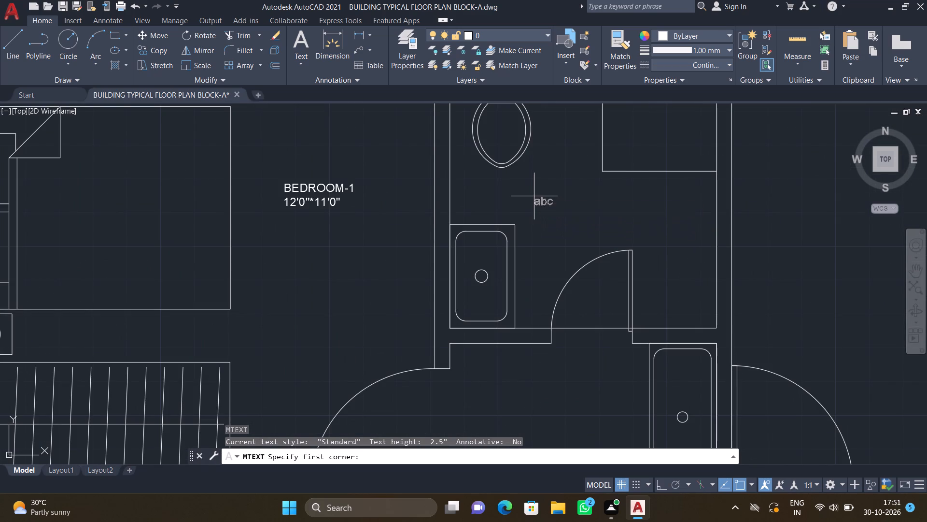
left_click_drag(534, 196, 539, 201)
left_click(666, 238)
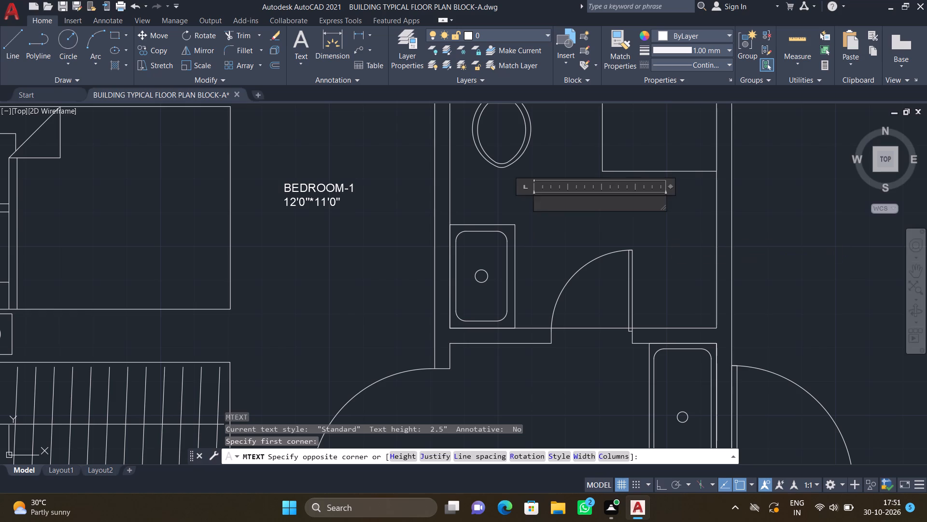
key("c")
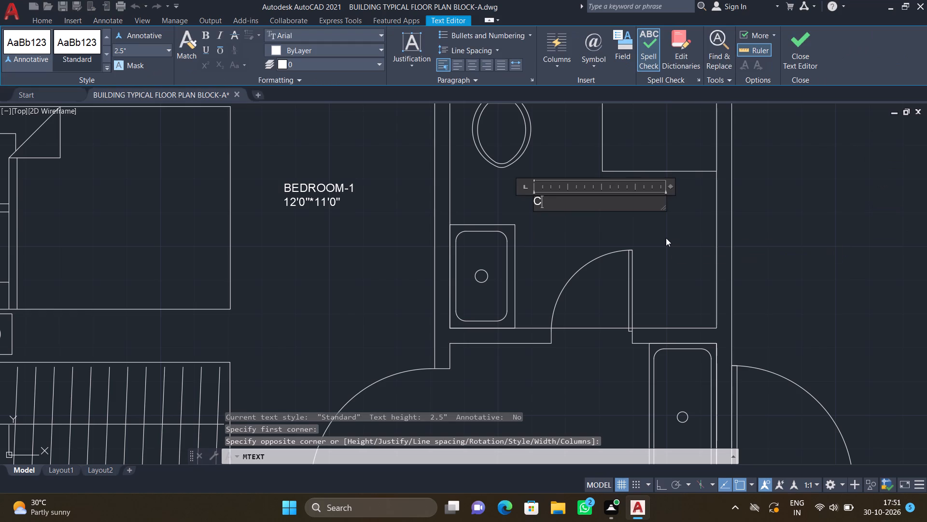
key("apostrophe")
key("BackSpace")
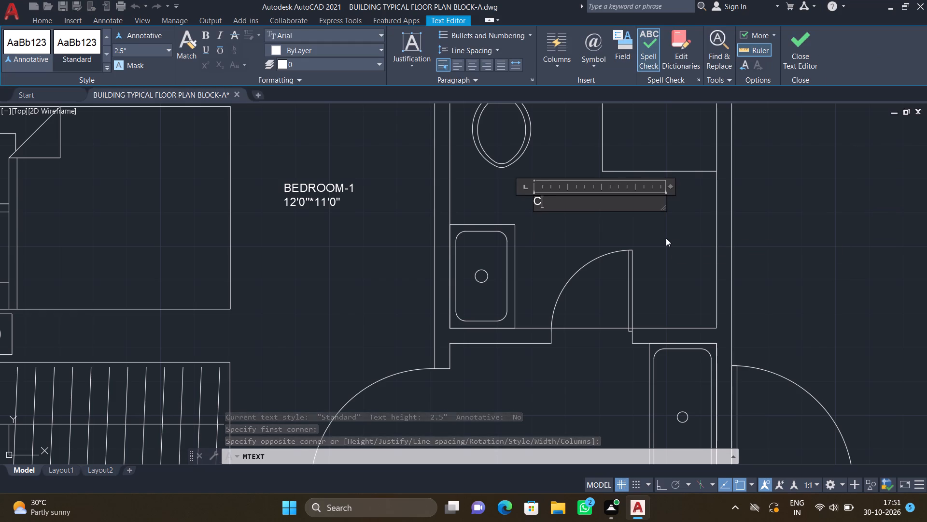
key("period")
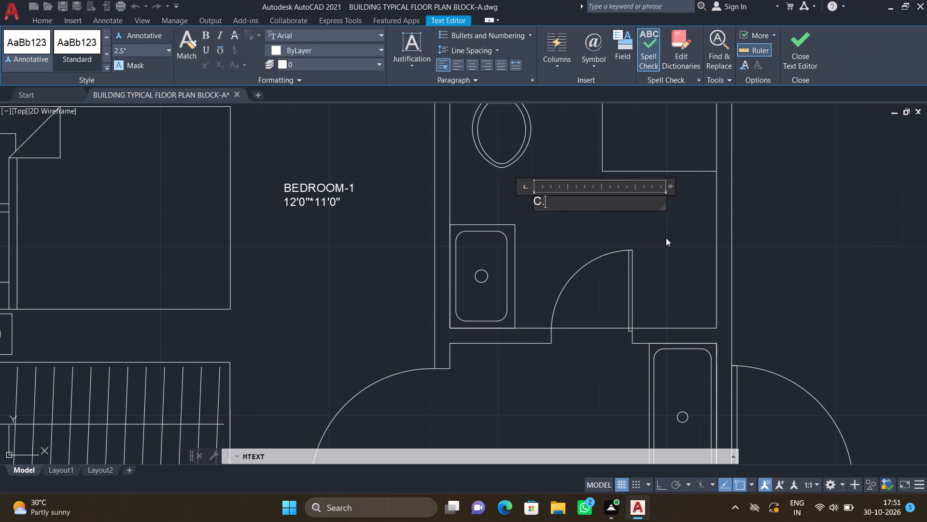
type("TOILET")
key("Return")
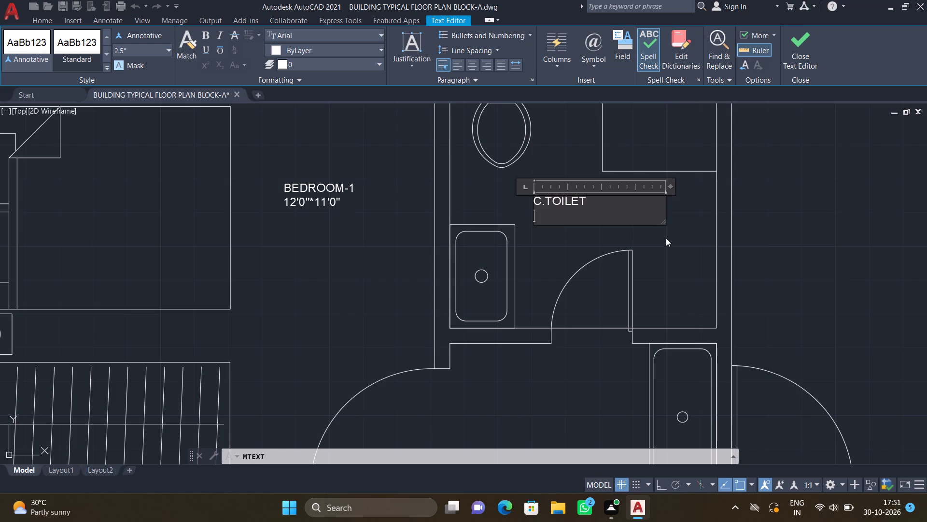
type("6'")
type("7\"*")
type("7'0\"")
key("Return")
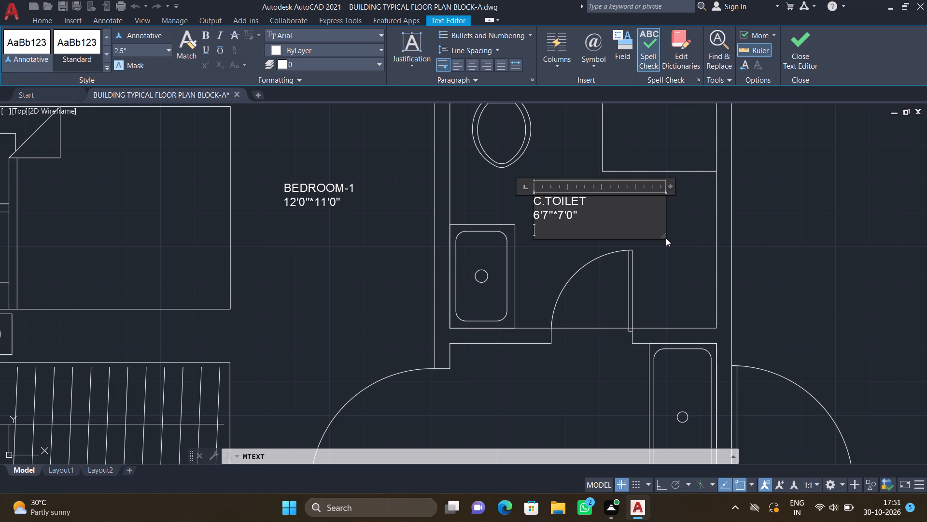
key("Escape")
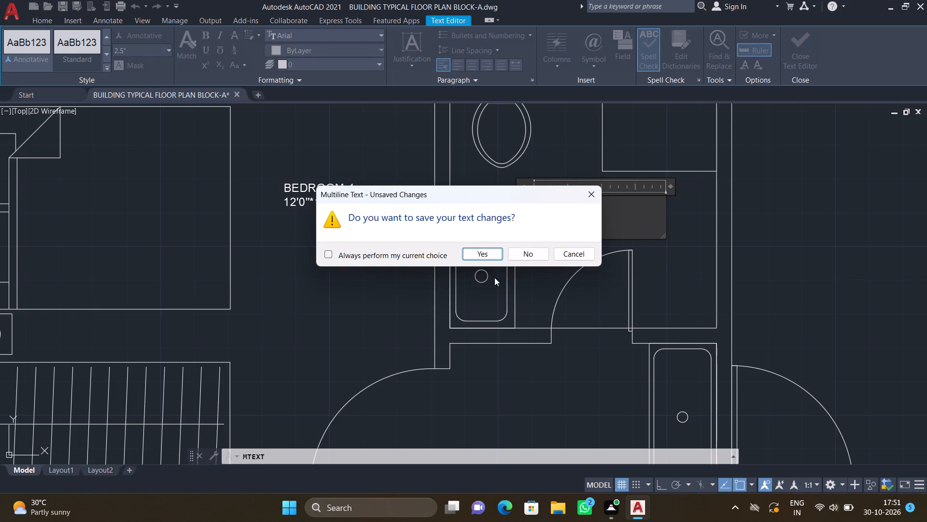
left_click(484, 254)
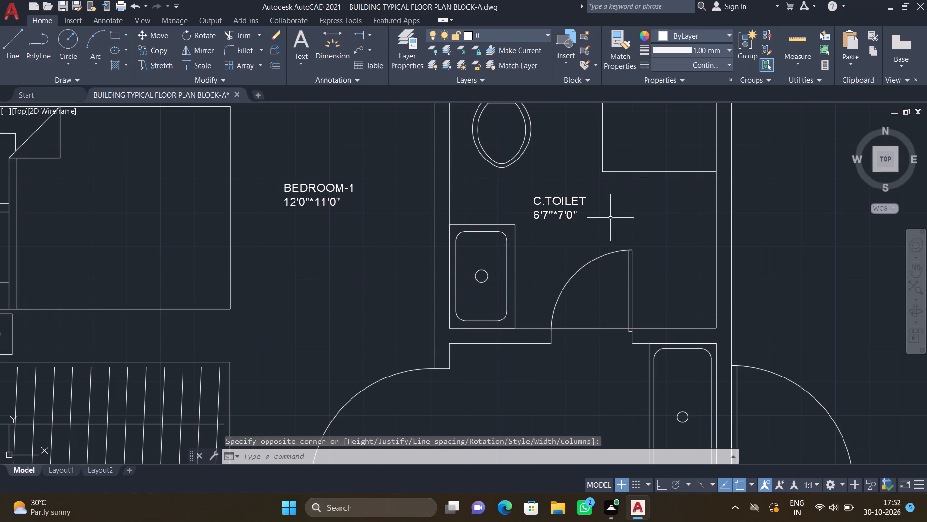
Move the C.TOILET label about 1'-0" away from the washbasin, toward the middle of the toilet.
key("m")
key("Return")
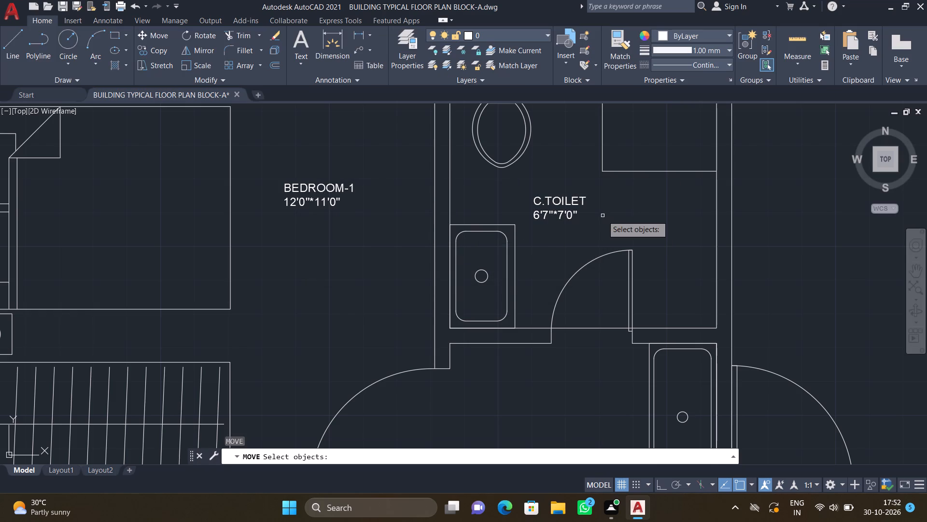
left_click(545, 218)
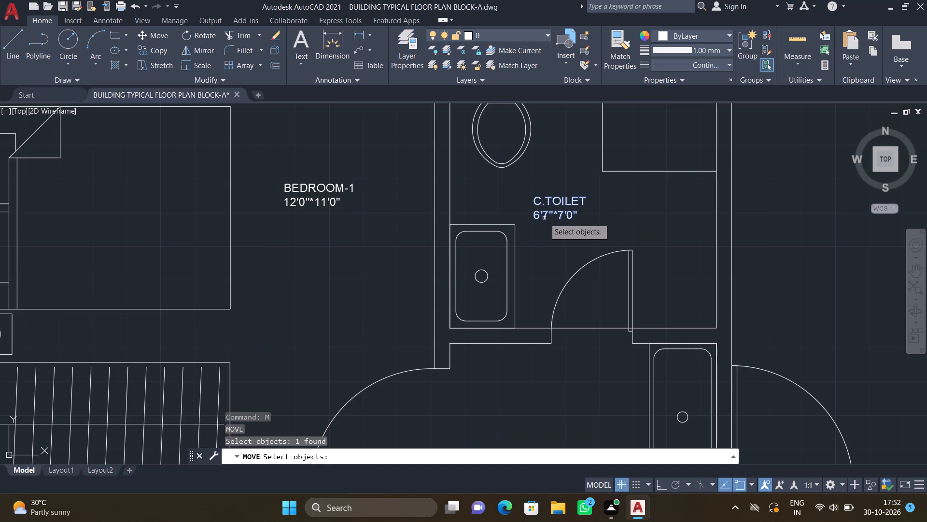
key("Return")
scroll(525, 198, "up", 2)
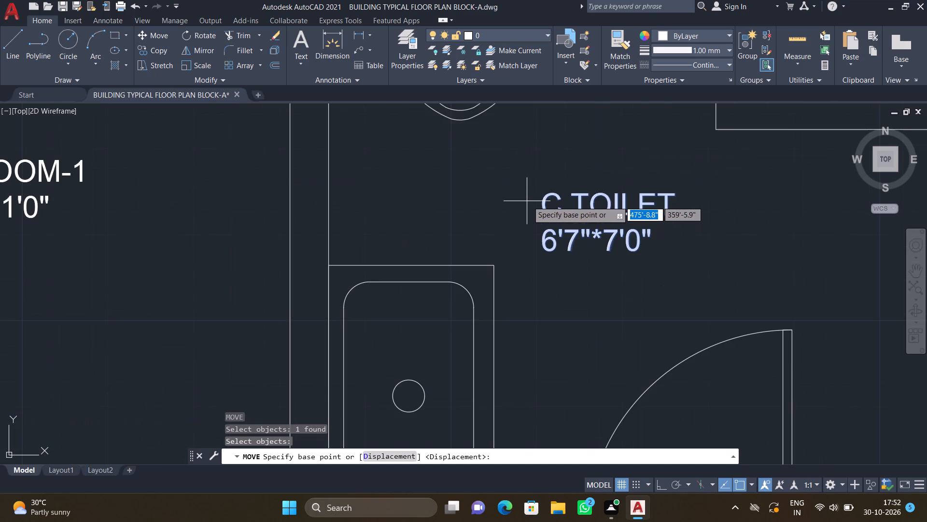
left_click(548, 192)
left_click(645, 203)
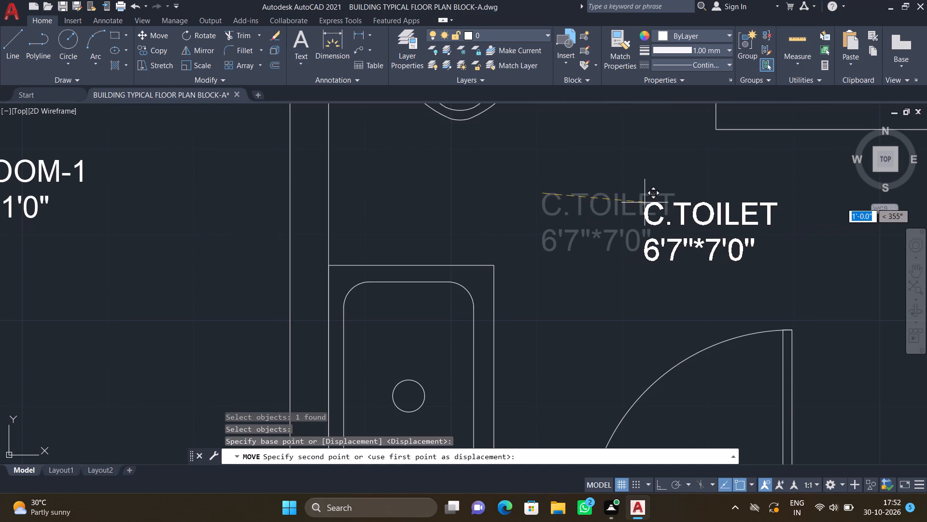
With the duct above the toilet in view, set the current linetype to the dashed ACAD linetype.
scroll(618, 198, "down", 4)
middle_click_drag(602, 192, 504, 288)
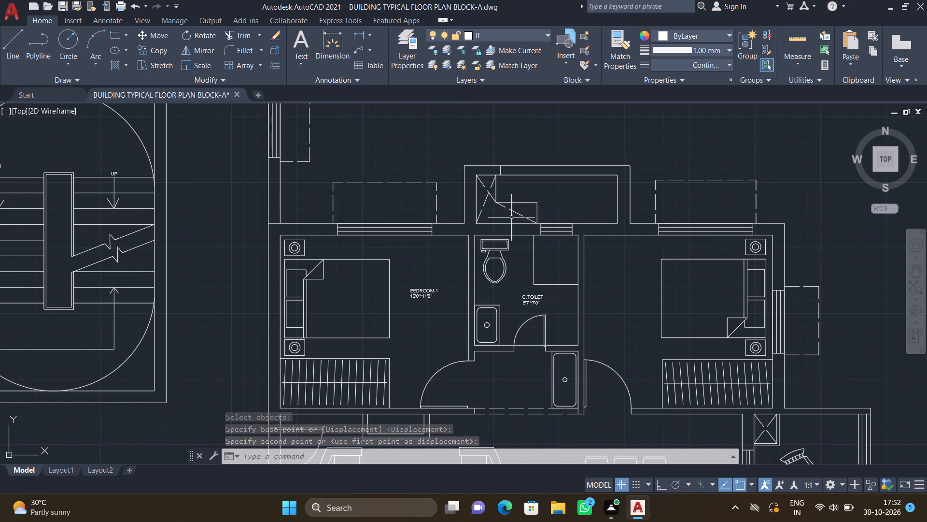
scroll(510, 221, "up", 2)
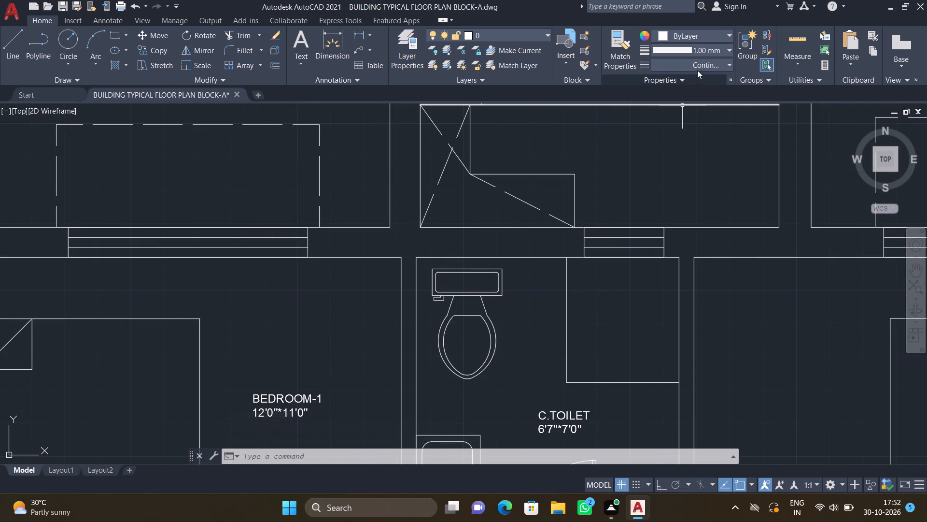
left_click(696, 65)
left_click(698, 106)
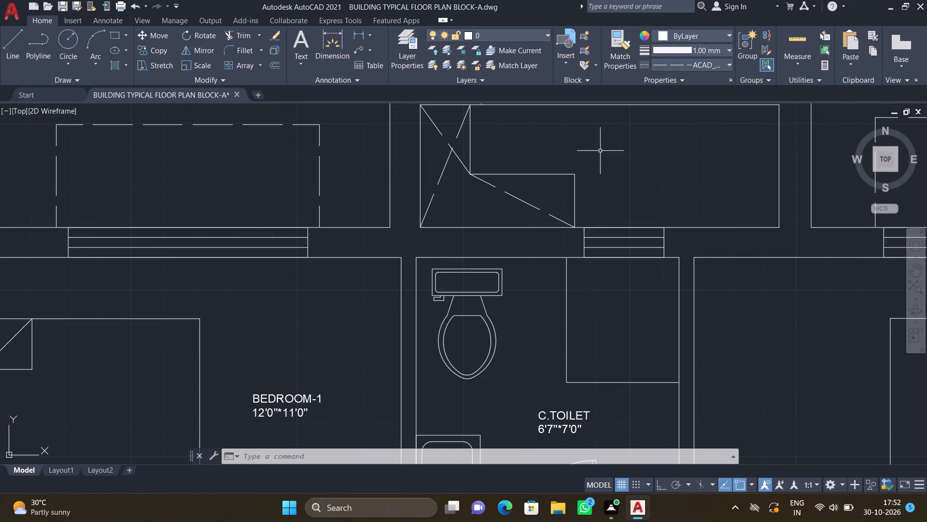
Draw a dashed diagonal line across the duct above C.TOILET, from the lower leg's upper outer corner to the duct's opposite bottom corner.
key("l")
key("Return")
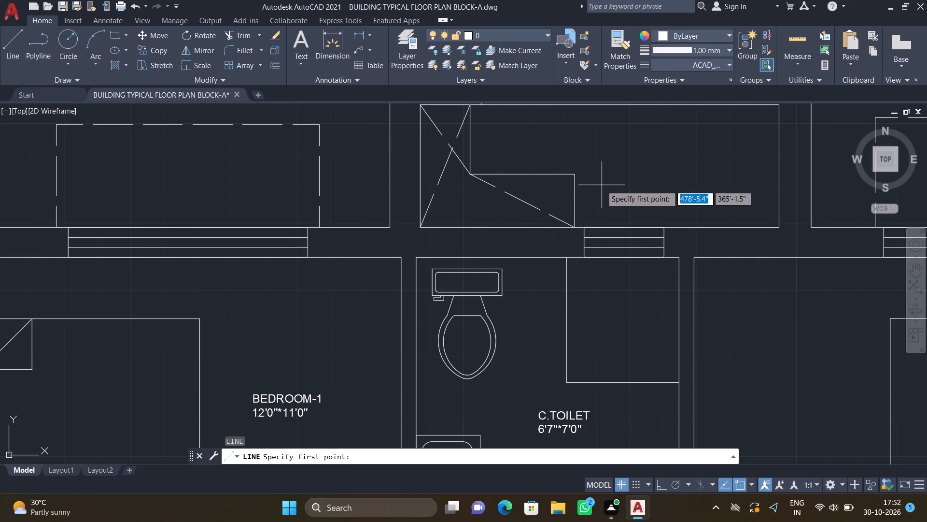
left_click(574, 174)
scroll(435, 217, "up", 1)
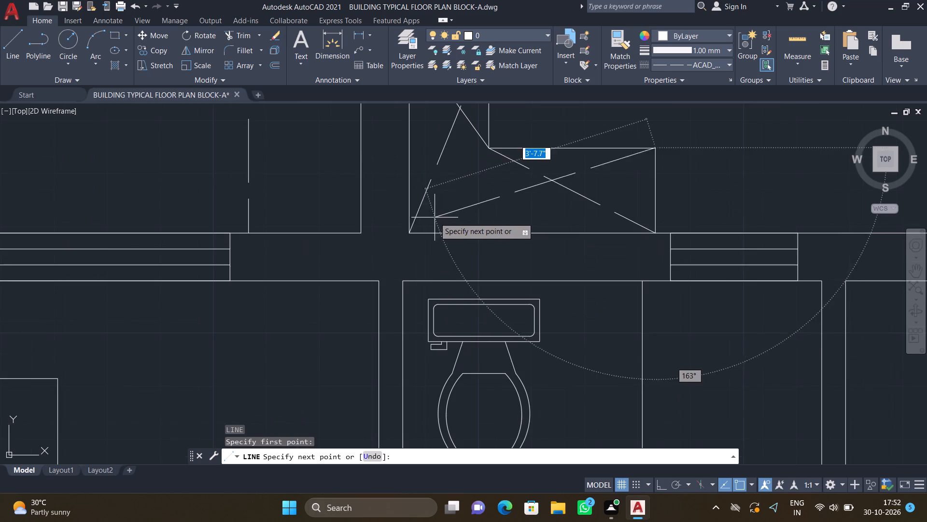
left_click(409, 231)
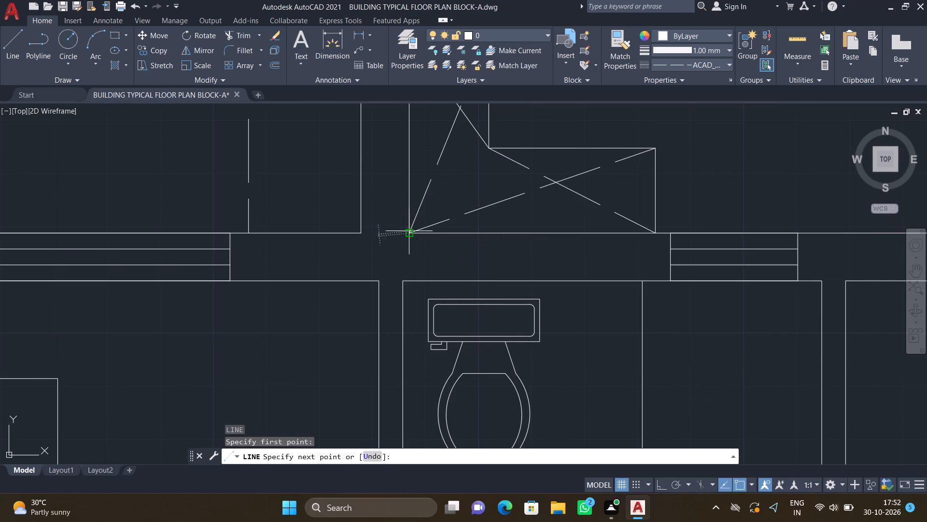
key("Return")
Set the current linetype back to Continuous.
scroll(409, 231, "up", 1)
scroll(414, 233, "down", 4)
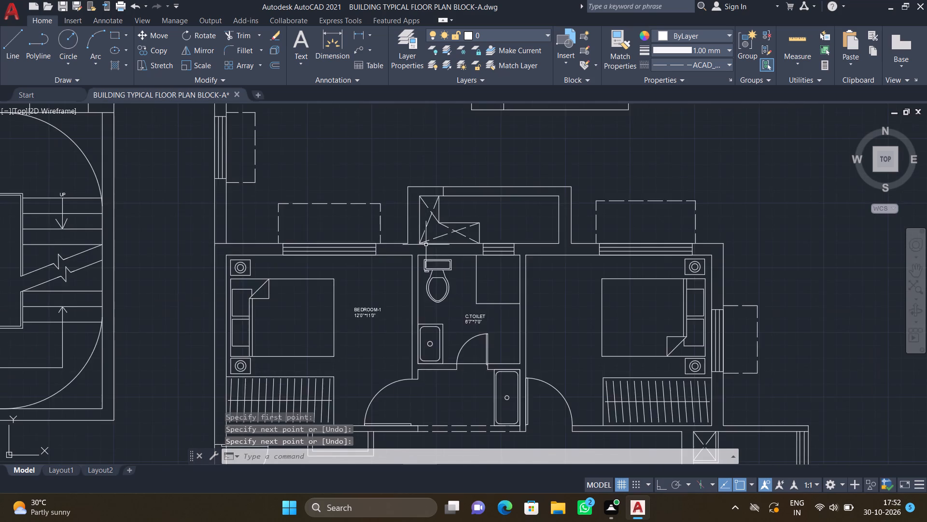
scroll(426, 244, "down", 2)
scroll(435, 306, "down", 1)
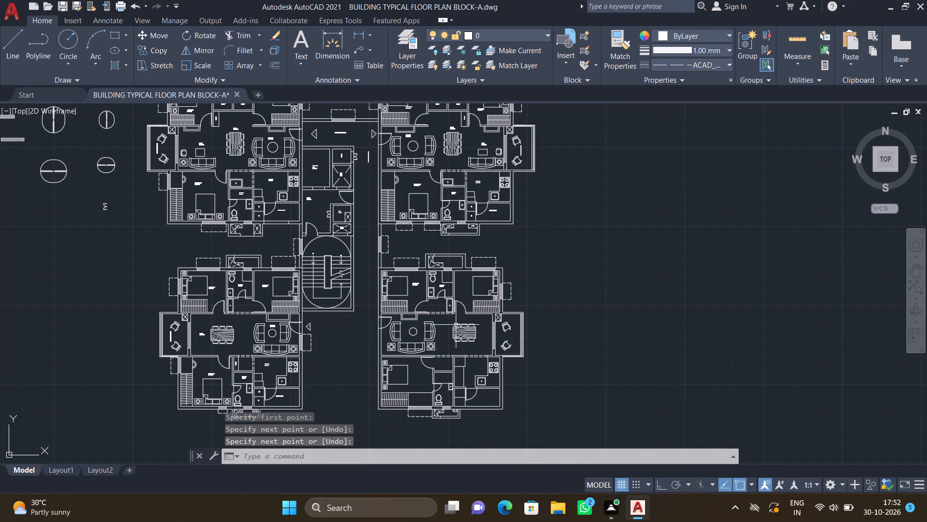
left_click(718, 66)
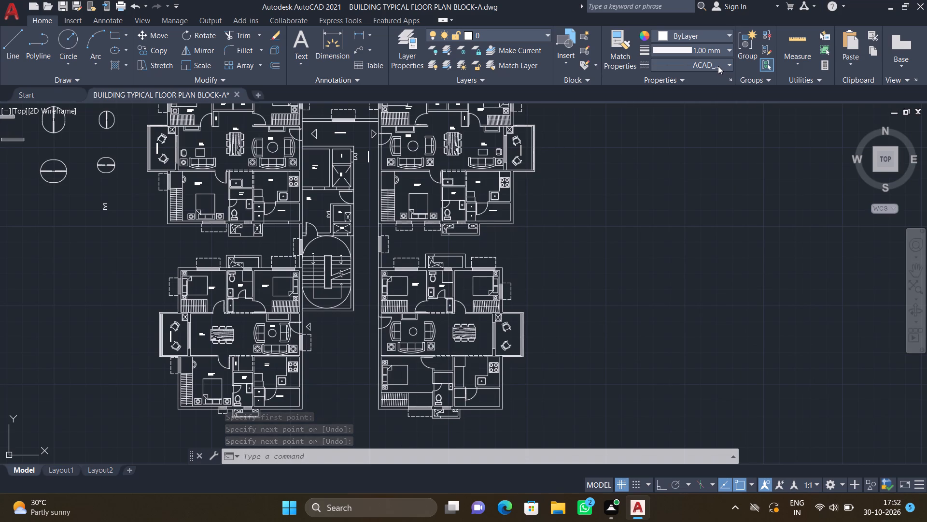
left_click(712, 118)
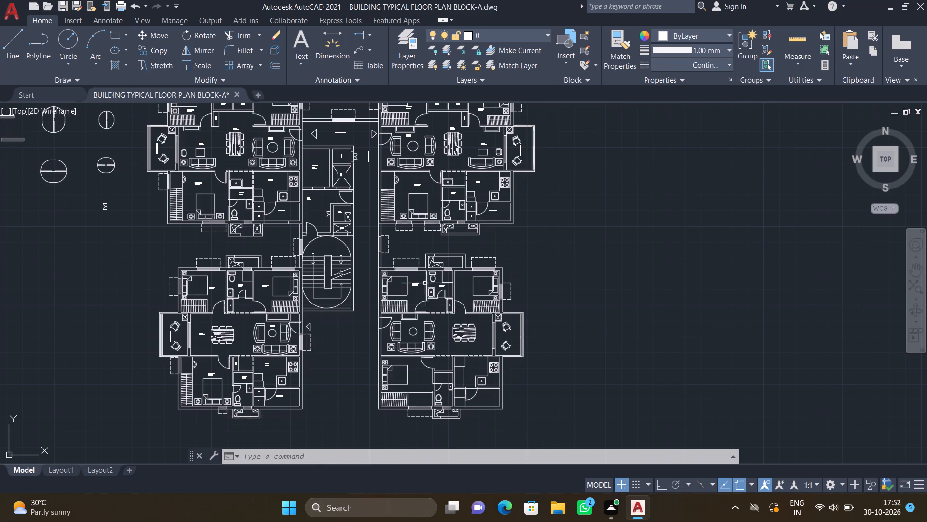
Add a multiline text label reading D where the dashed diagonals cross in the duct above C.TOILET.
scroll(436, 277, "up", 4)
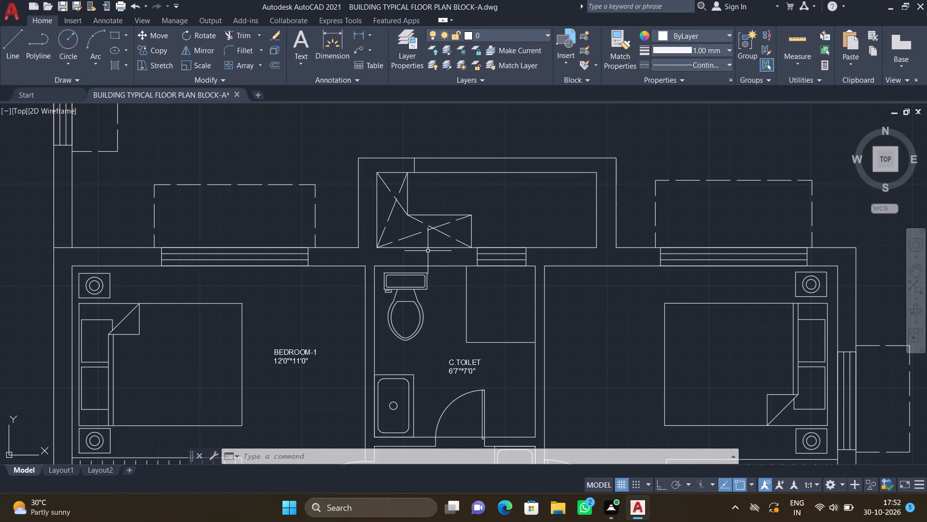
type("MT")
key("Return")
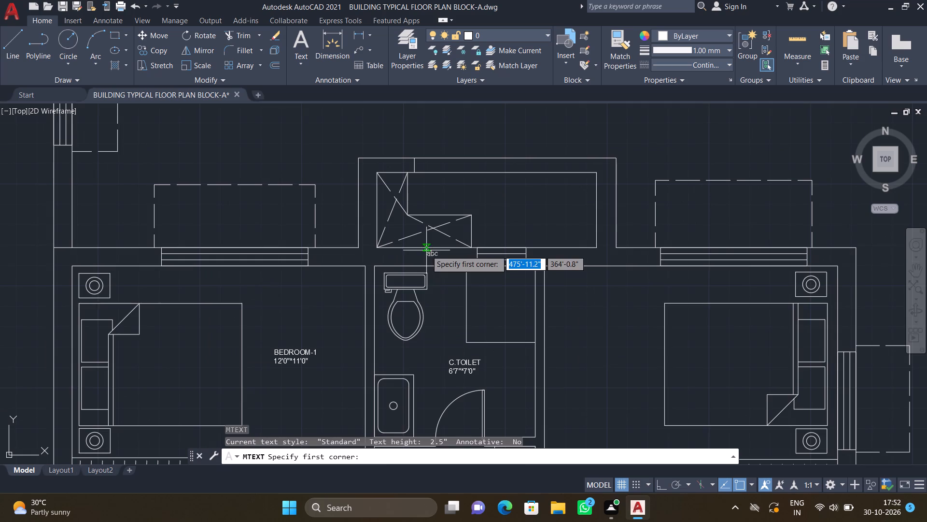
scroll(435, 216, "up", 5)
left_click_drag(414, 221, 419, 229)
left_click(440, 253)
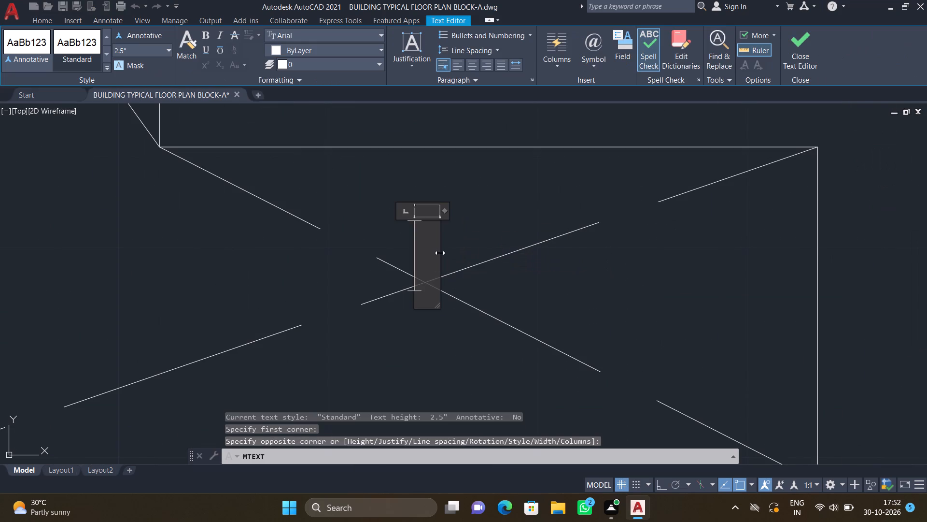
key("d")
key("Return")
key("Escape")
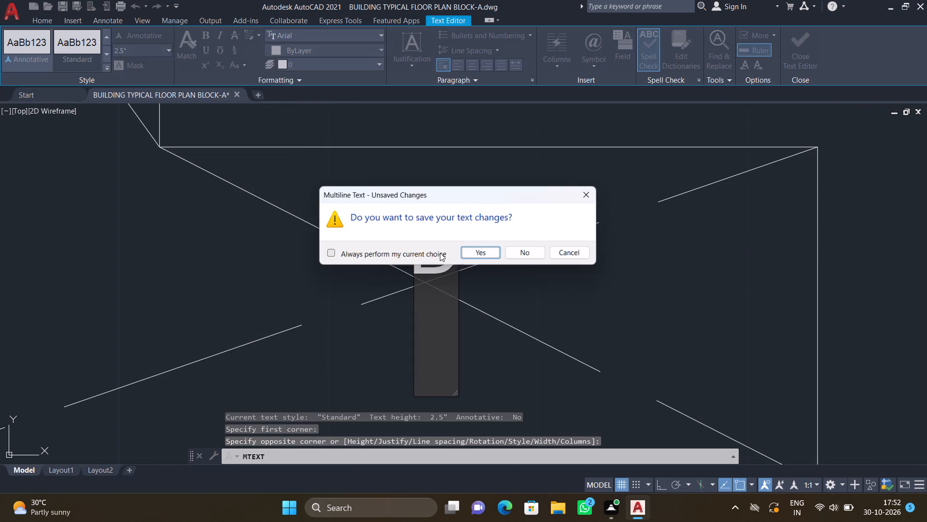
left_click(471, 245)
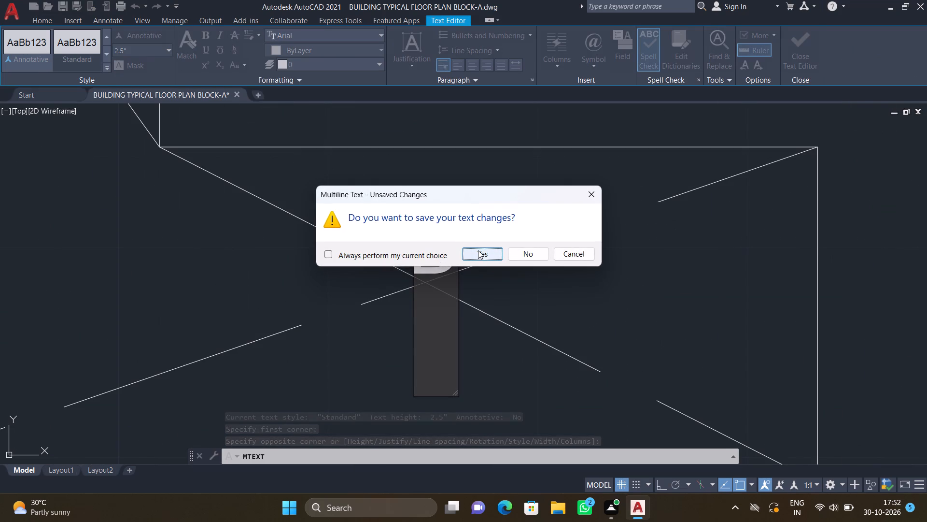
left_click(477, 250)
Add a multiline text label reading BEDROOM-2 with 12'0"*11'0" below it, between the toilet wall and the bed in the other bedroom.
scroll(463, 257, "down", 3)
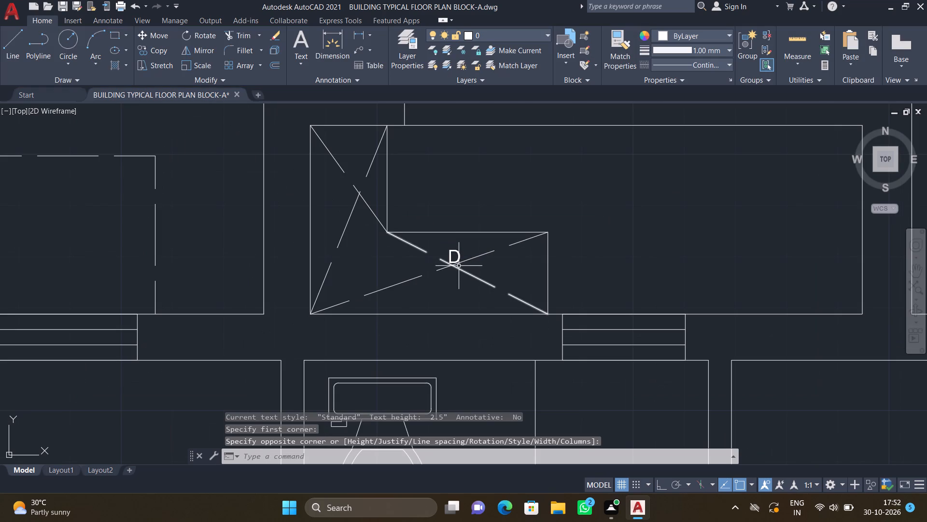
scroll(460, 270, "down", 3)
middle_click_drag(457, 314, 438, 268)
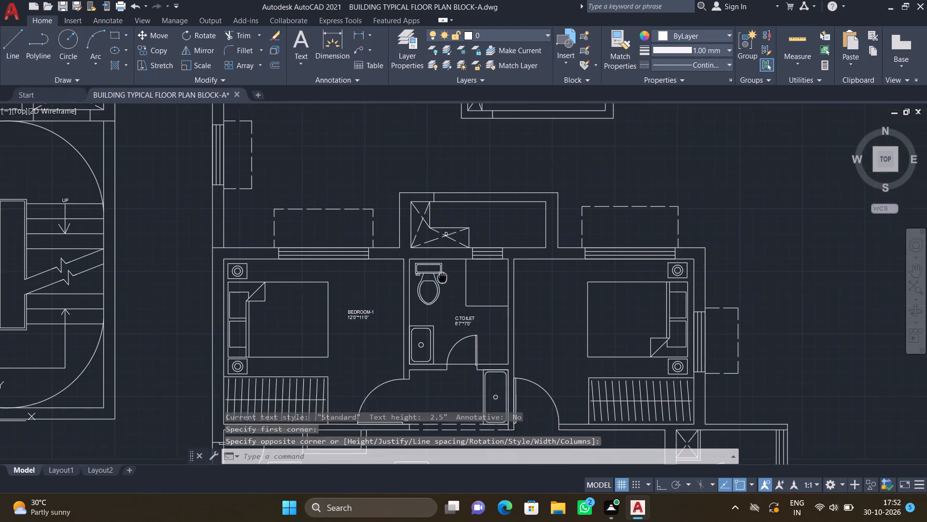
middle_click_drag(438, 268, 435, 238)
scroll(437, 240, "down", 1)
scroll(507, 277, "up", 2)
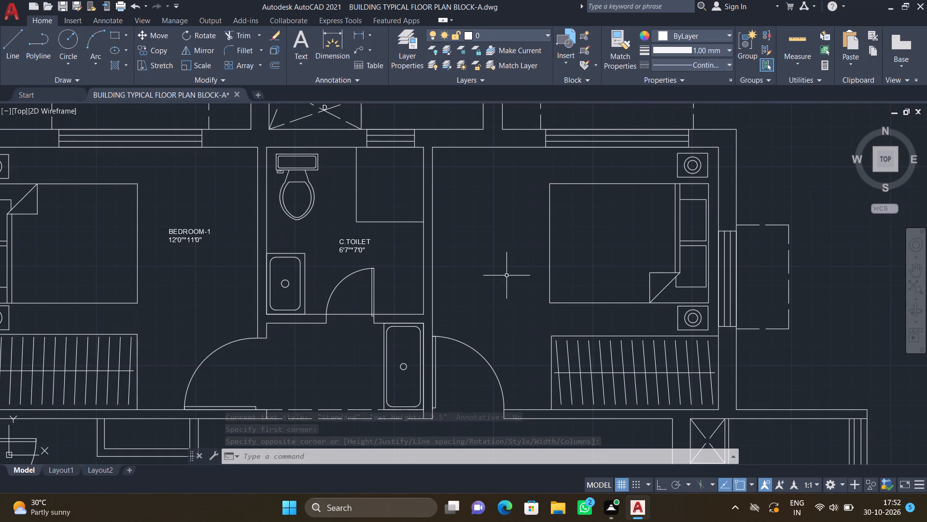
type("MT")
key("Return")
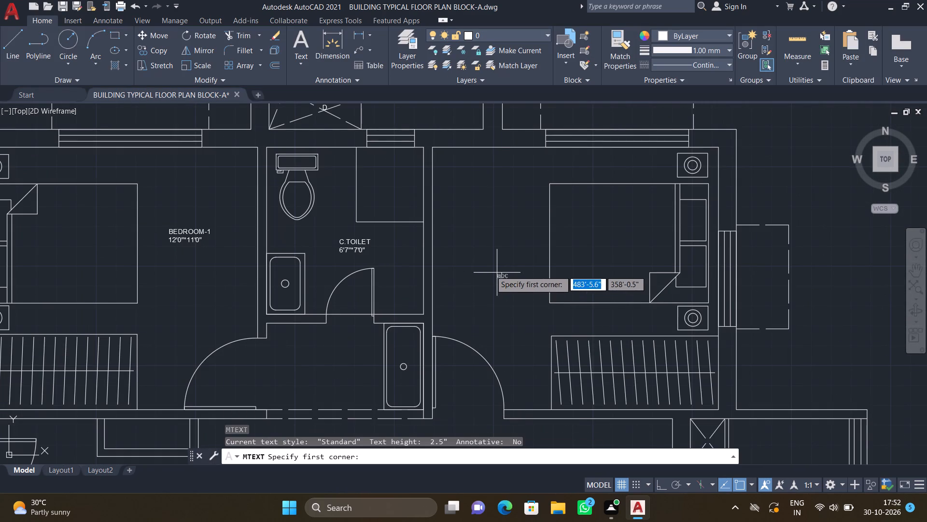
scroll(436, 244, "up", 1)
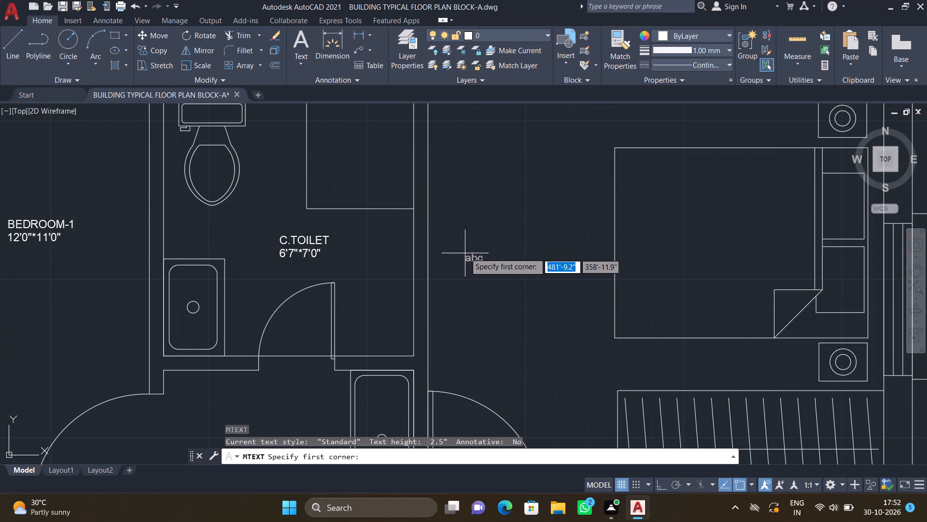
left_click(445, 225)
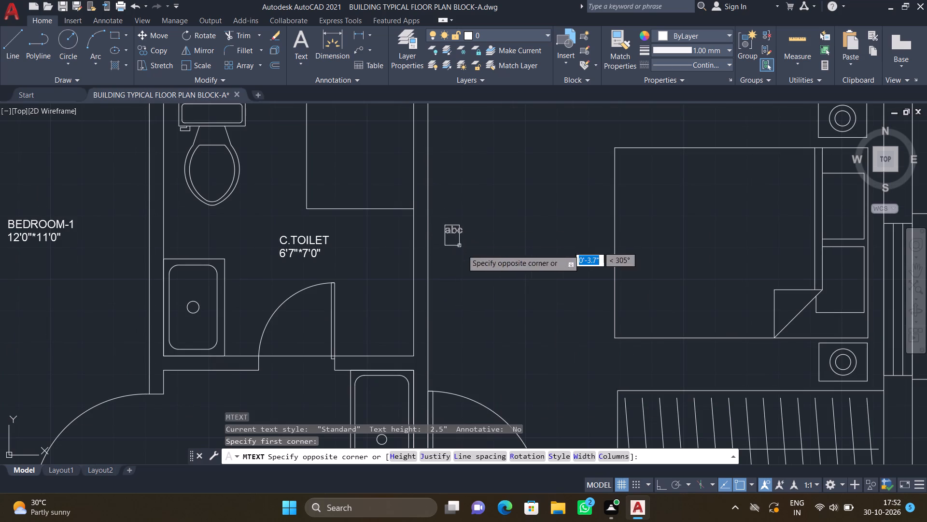
left_click(591, 281)
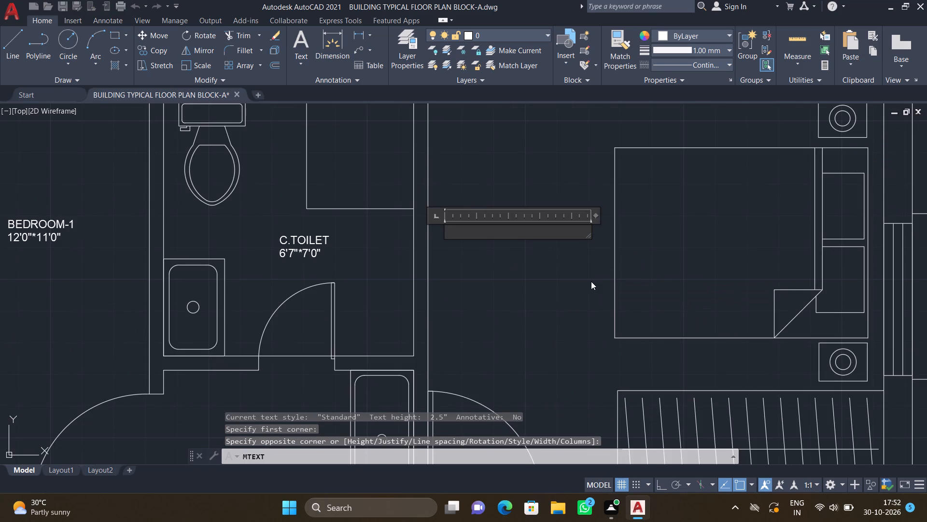
type("BEDROOM-")
key("2")
key("Return")
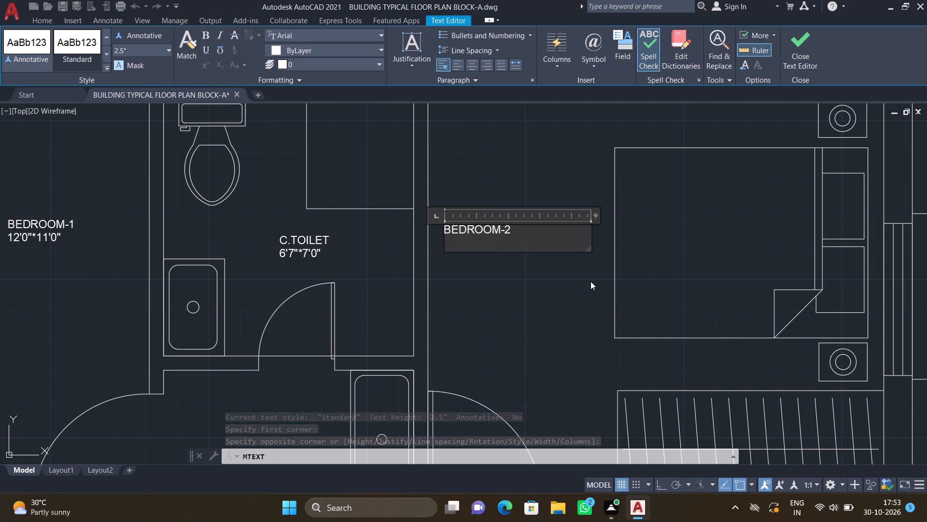
type("12'")
type("0\"")
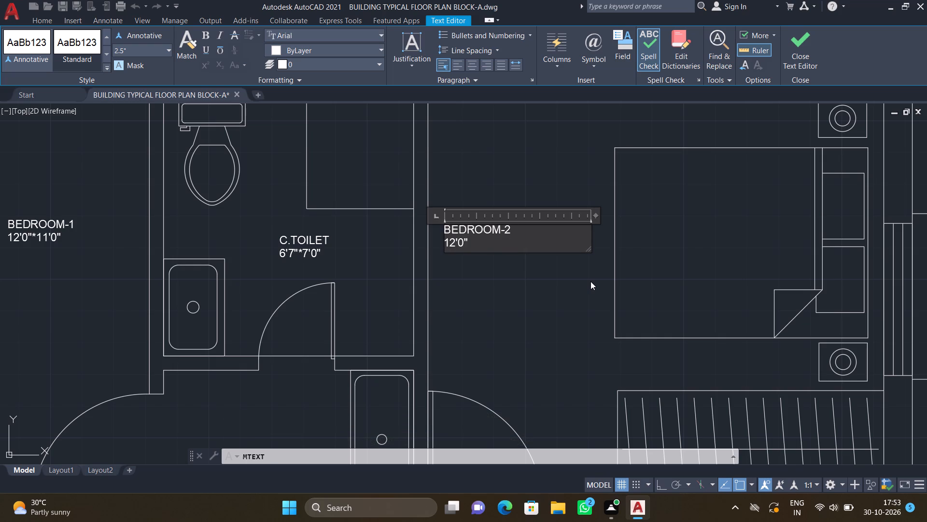
key("asterisk")
type("11'")
type("0\"")
key("Return")
key("Escape")
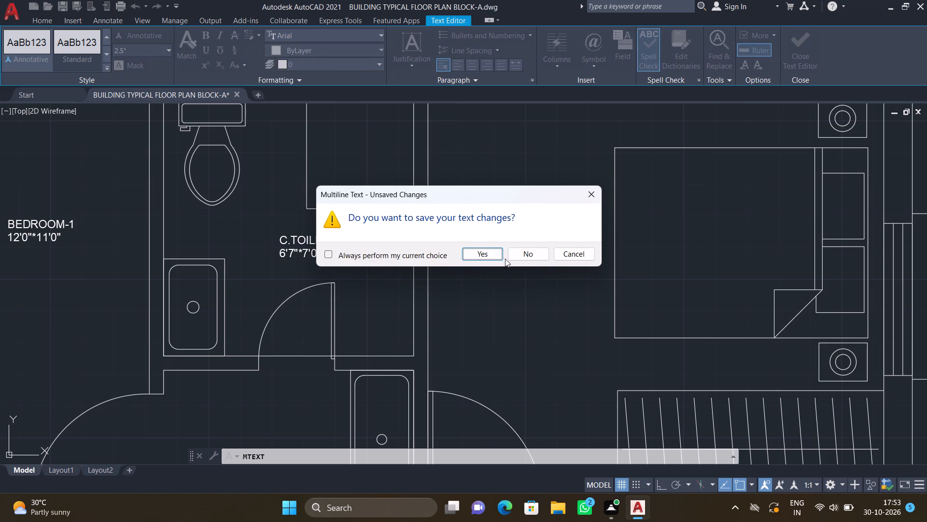
left_click(485, 255)
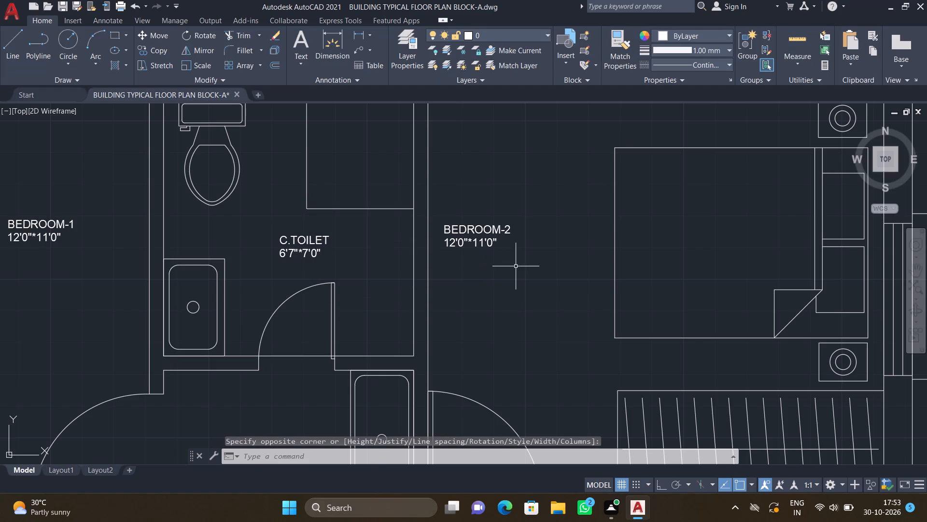
Move the BEDROOM-2 label about 1' away from the toilet wall, into the open space beside the bed.
scroll(519, 262, "up", 1)
scroll(518, 261, "down", 2)
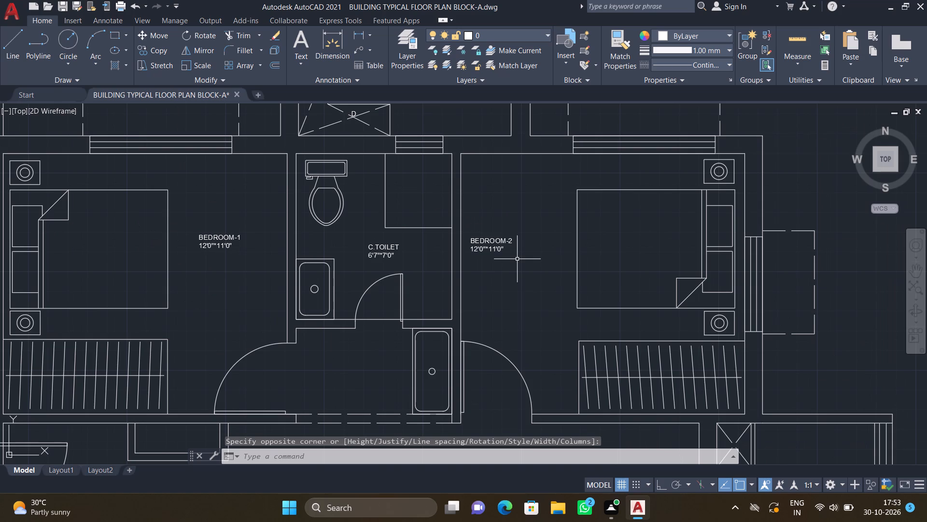
key("m")
key("Return")
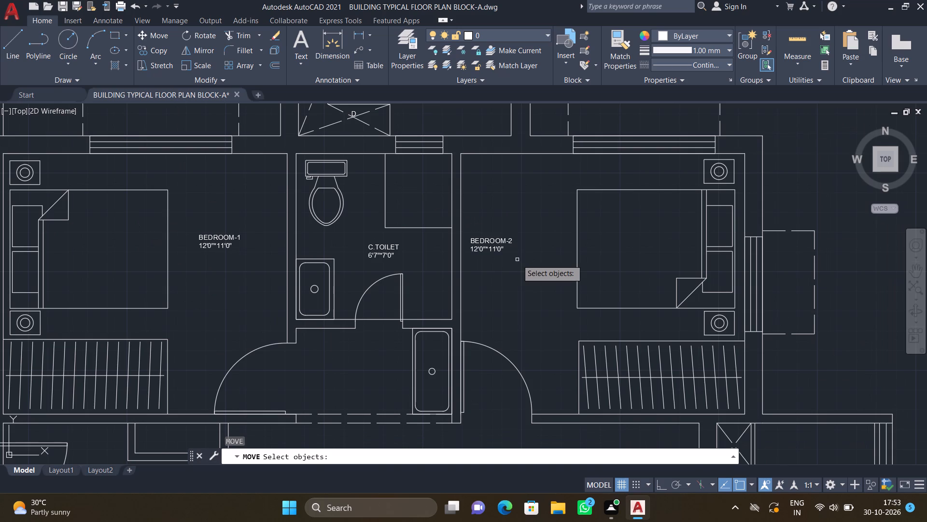
left_click(500, 242)
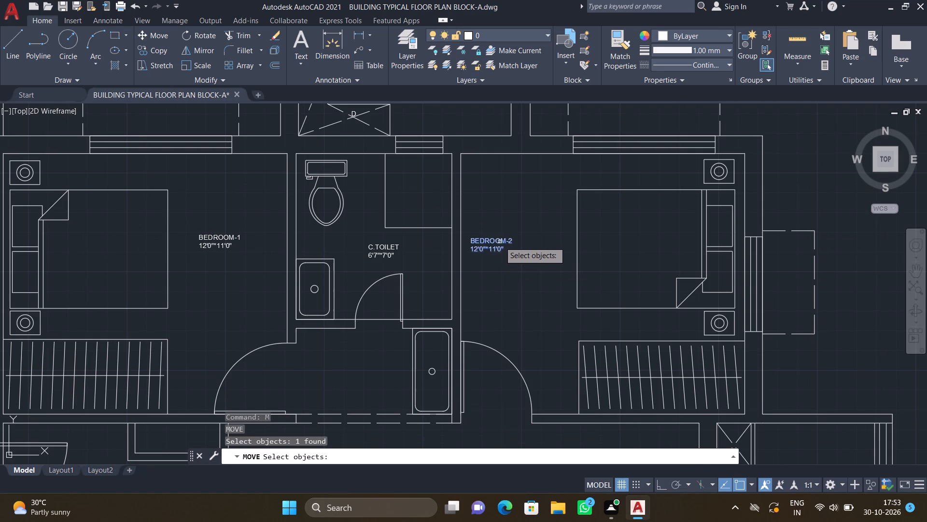
key("Return")
scroll(460, 245, "up", 1)
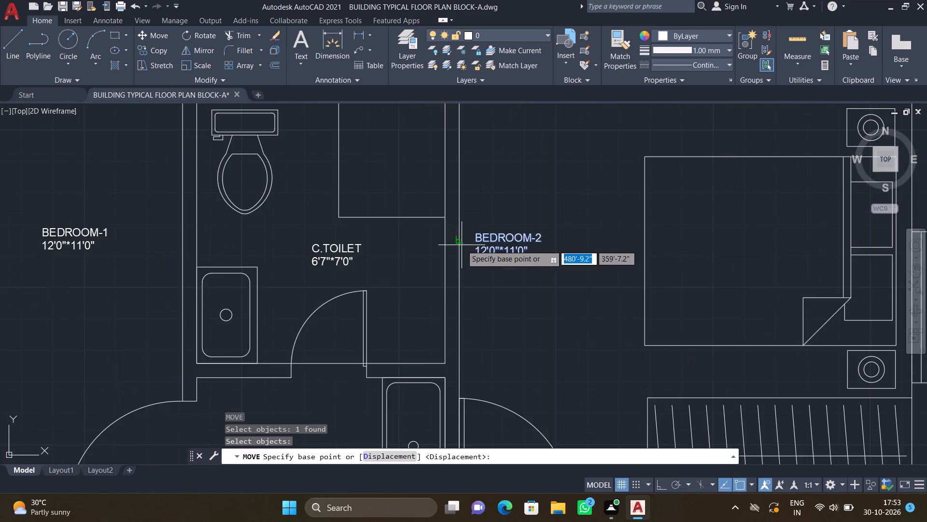
scroll(464, 246, "up", 1)
left_click(481, 229)
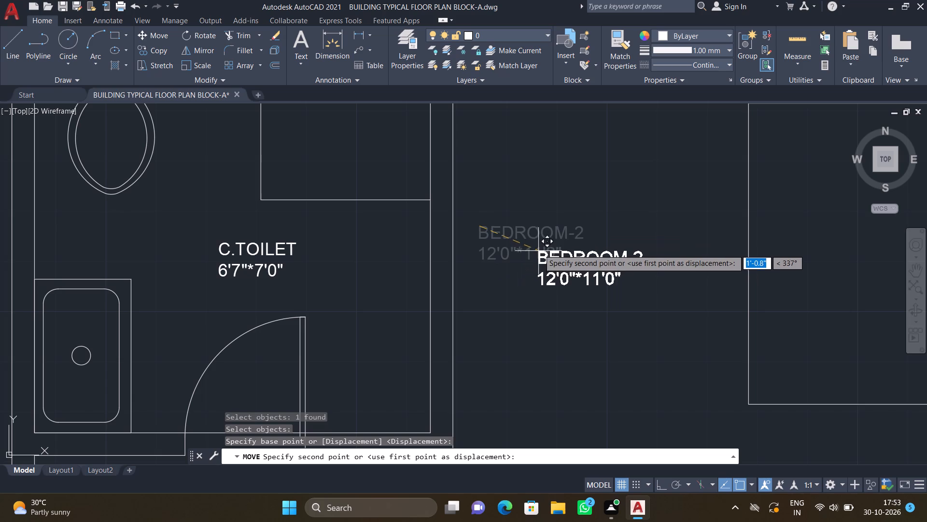
left_click(548, 232)
Add a multiline text label reading DRAWING with 12'4"*11'0" below it, above the round table between the two facing sofas.
scroll(522, 257, "down", 4)
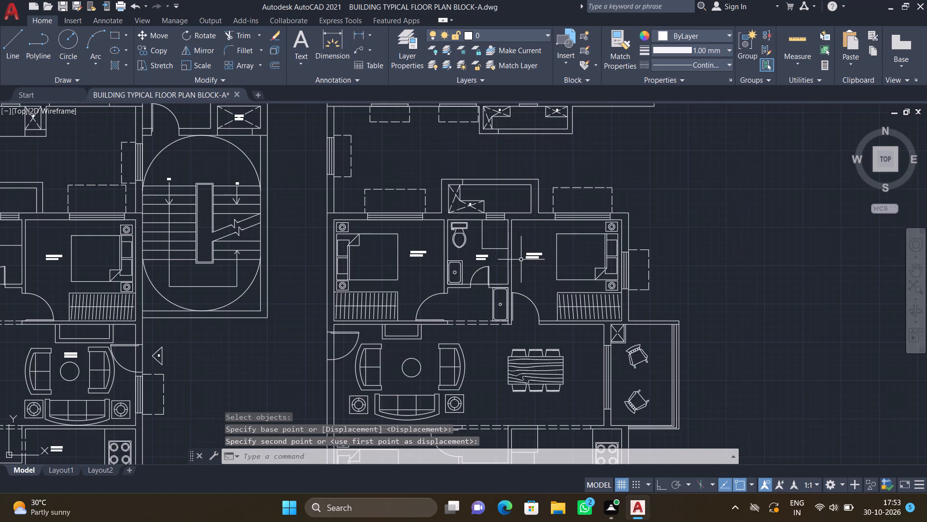
middle_click_drag(458, 323, 509, 217)
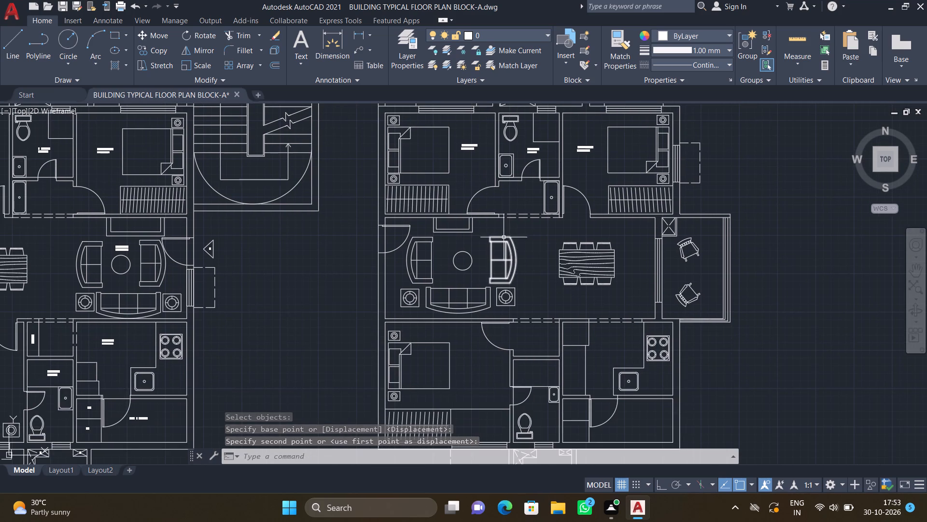
scroll(478, 264, "up", 1)
scroll(449, 227, "up", 2)
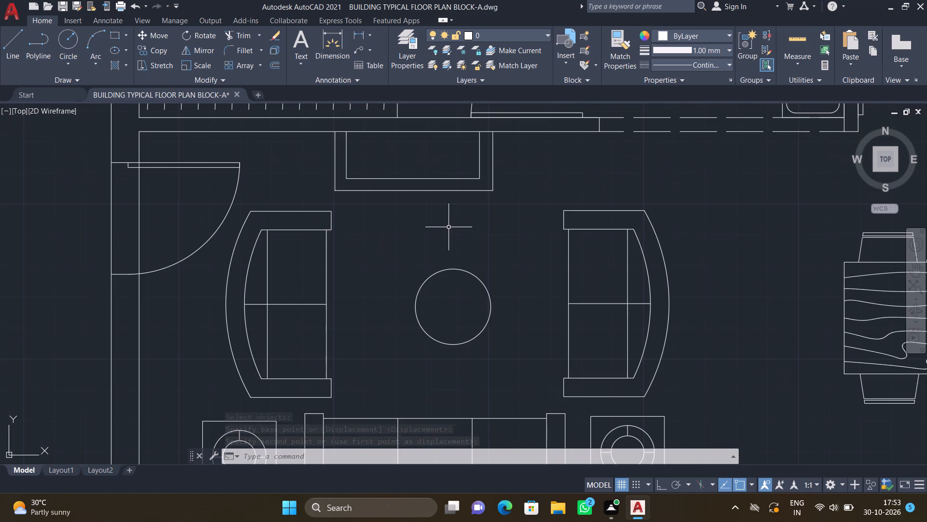
type("MT")
key("Return")
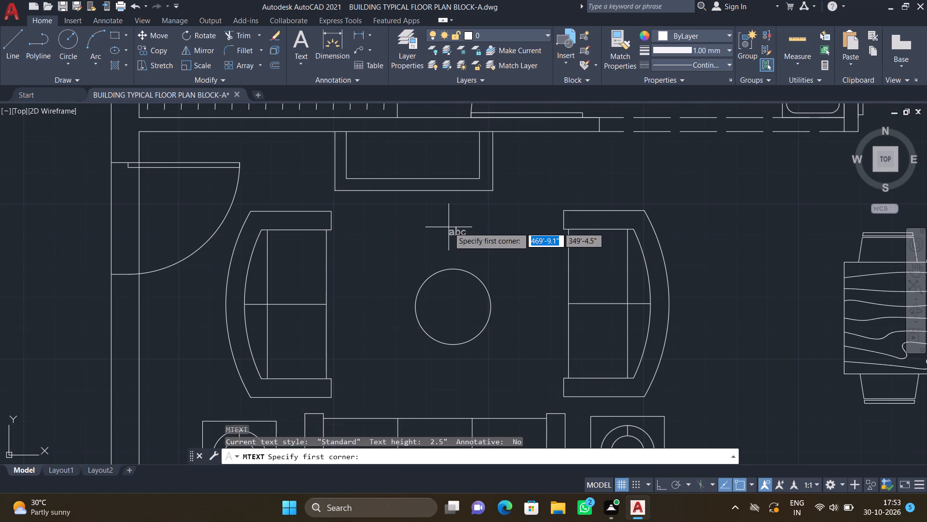
scroll(364, 223, "up", 1)
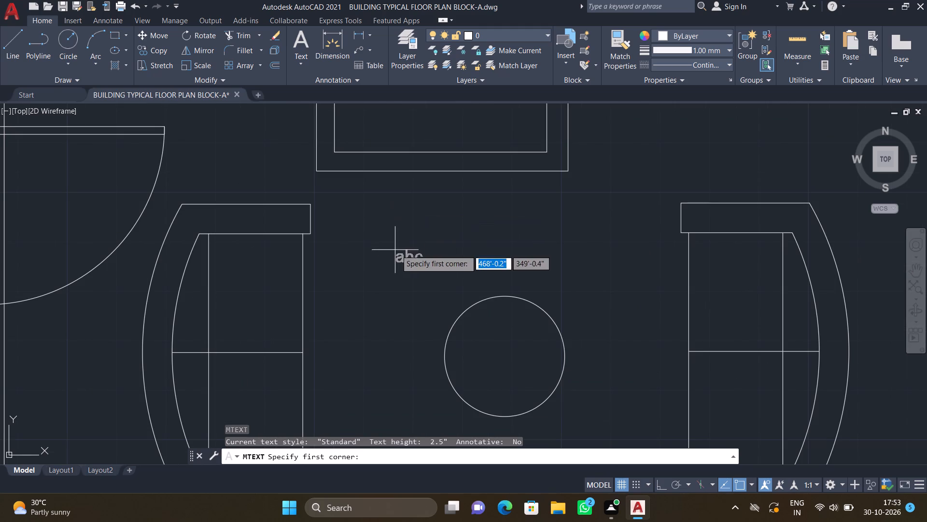
left_click(404, 208)
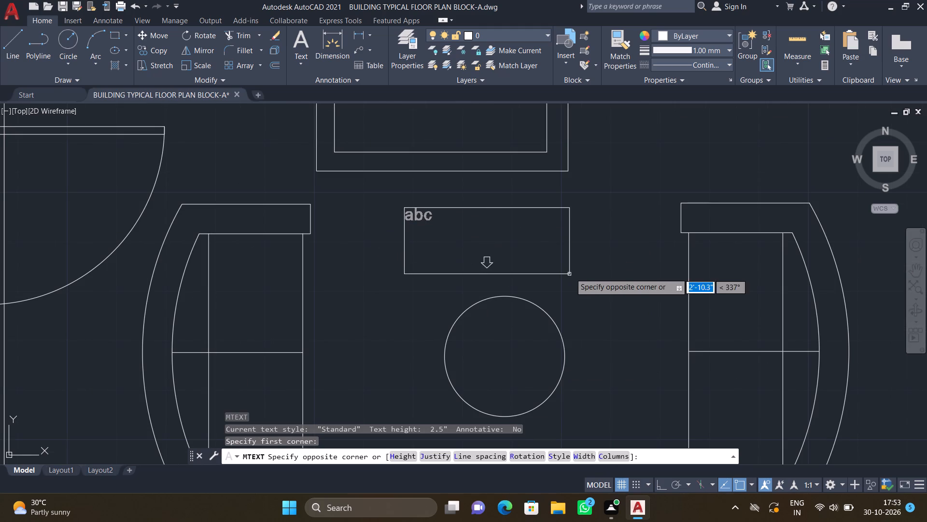
left_click(598, 275)
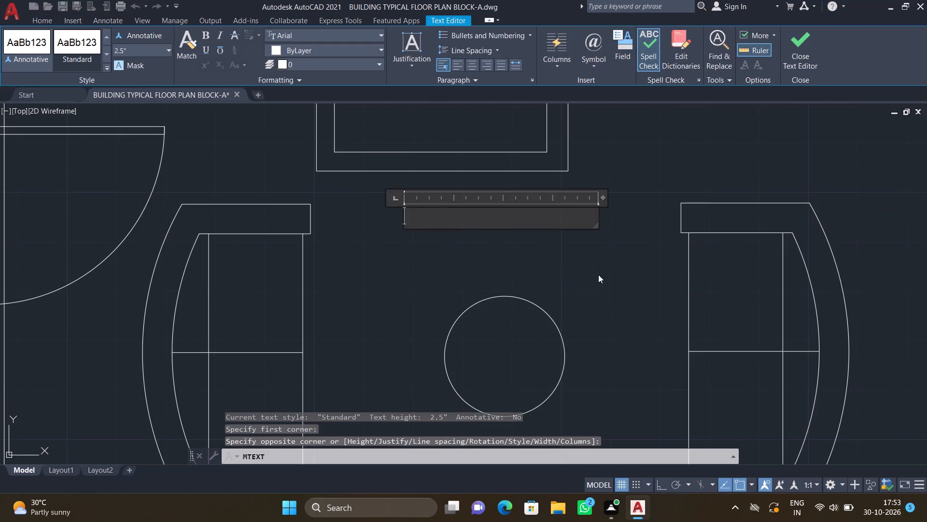
type("DRAWING")
key("Return")
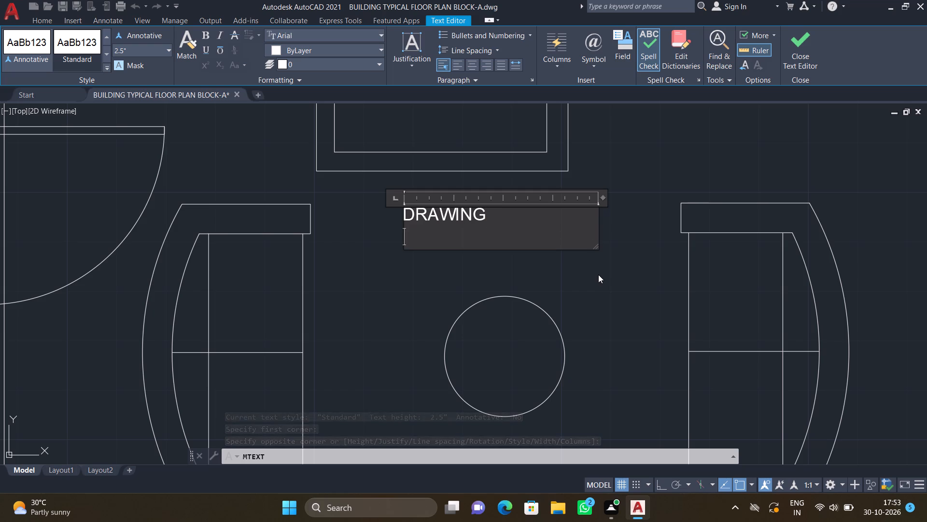
type("12'4\"*")
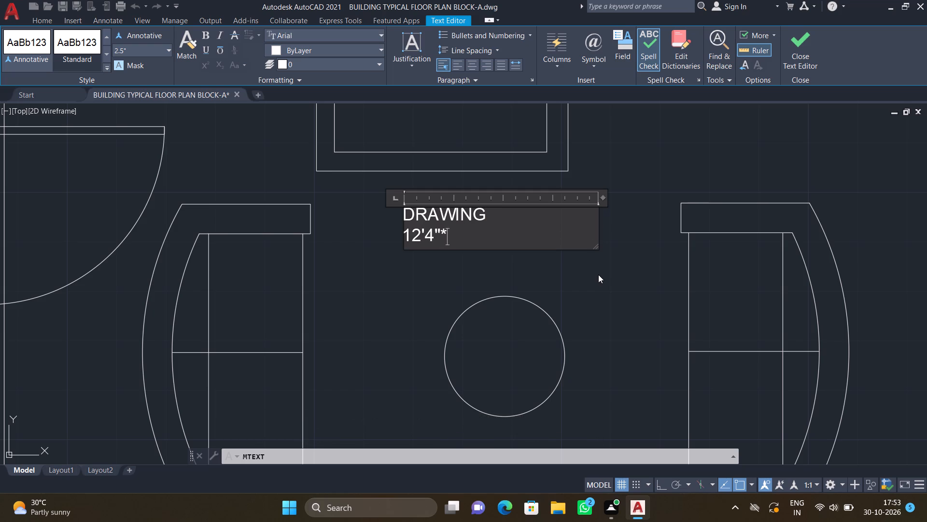
type("11'")
type("0\"")
key("Return")
key("Escape")
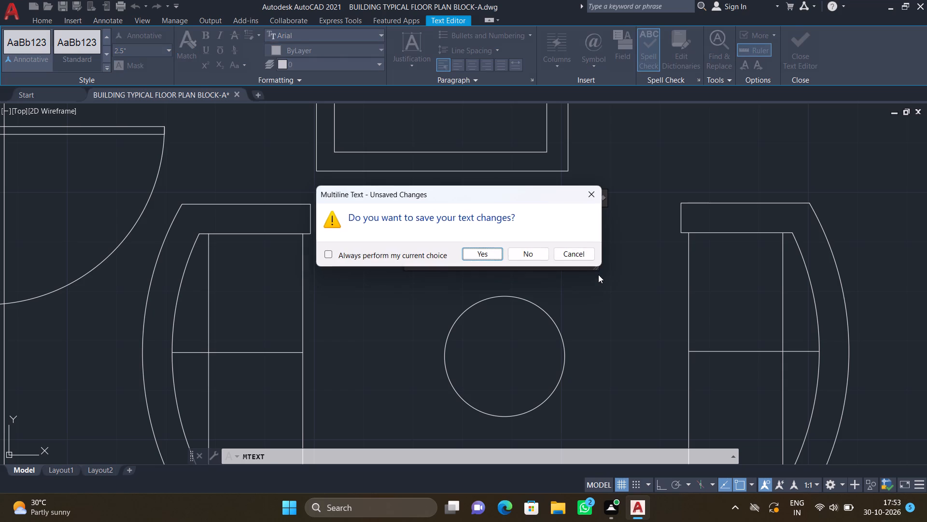
left_click(469, 254)
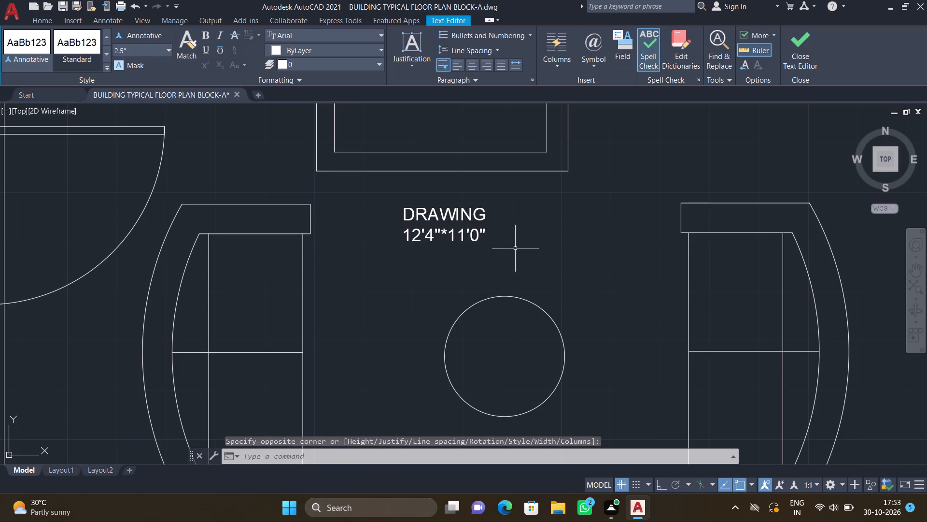
Move the DRAWING label straight down about 7", closer to the round table.
key("m")
key("Return")
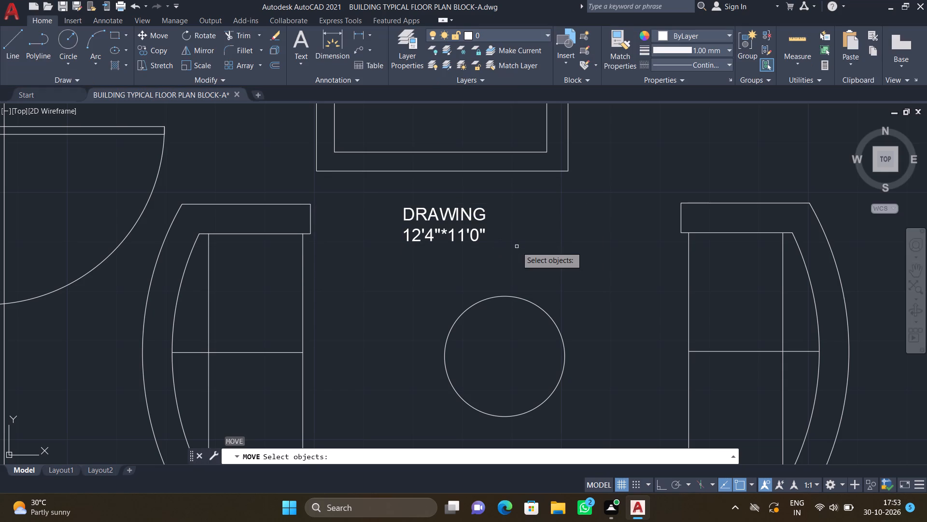
left_click(471, 238)
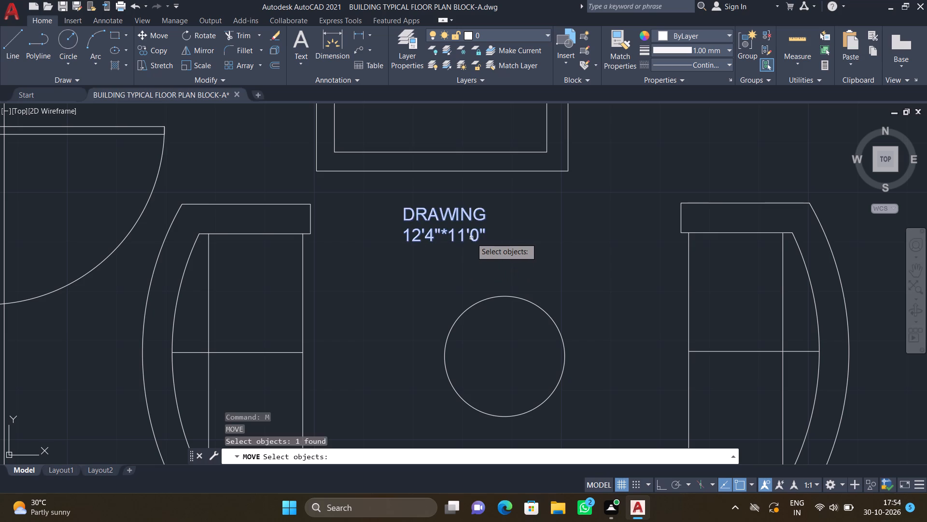
key("Return")
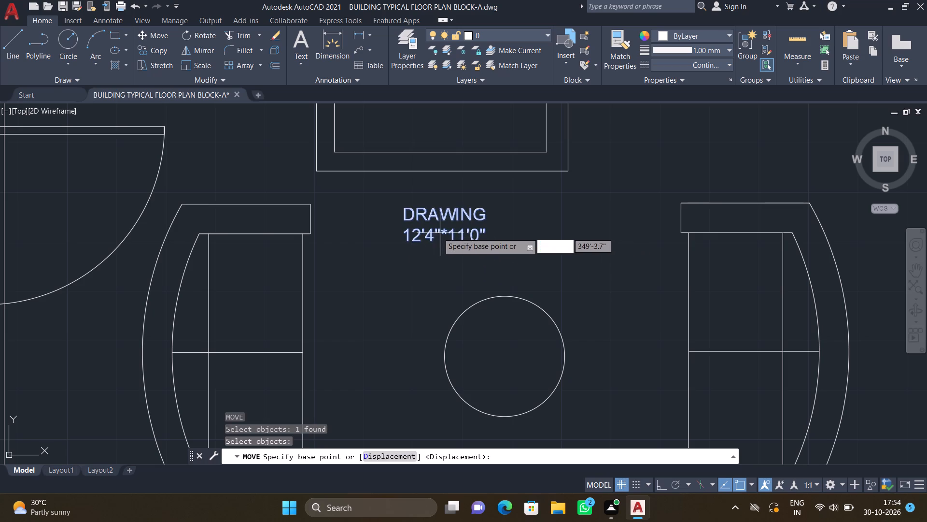
left_click(404, 207)
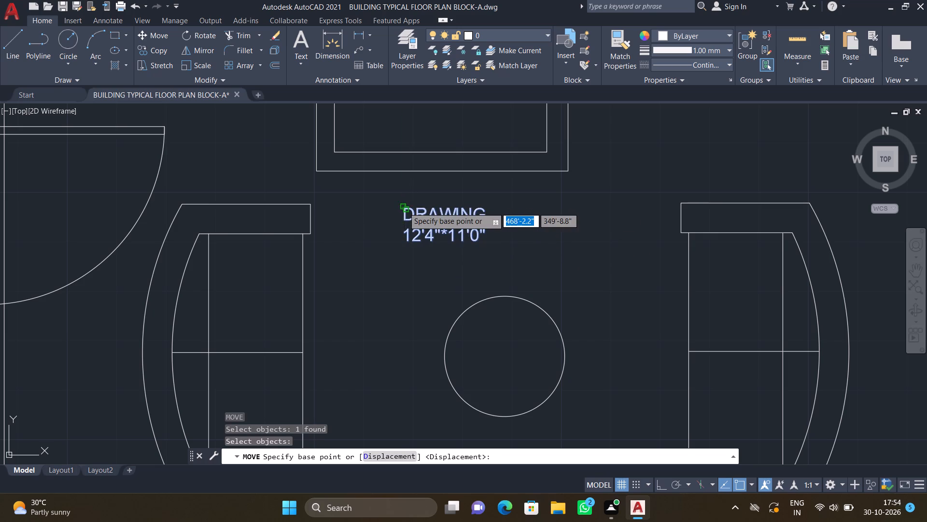
left_click(465, 231)
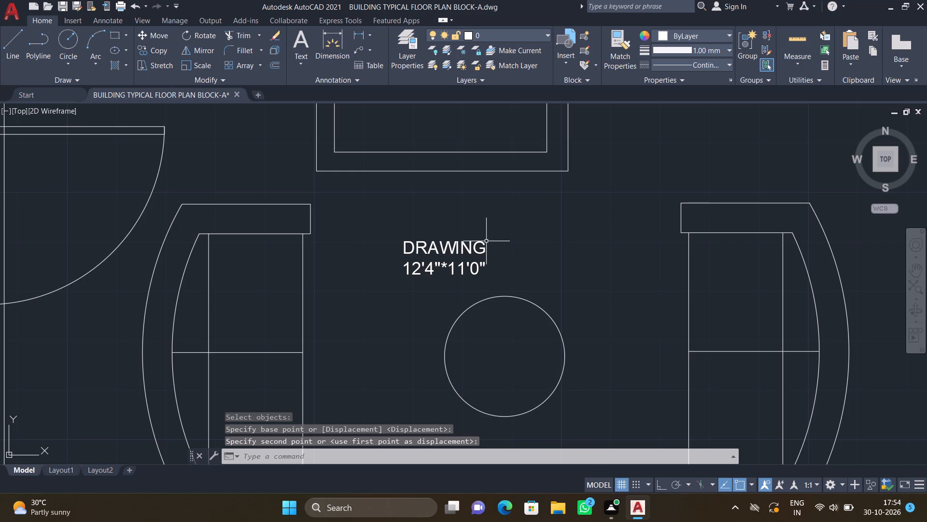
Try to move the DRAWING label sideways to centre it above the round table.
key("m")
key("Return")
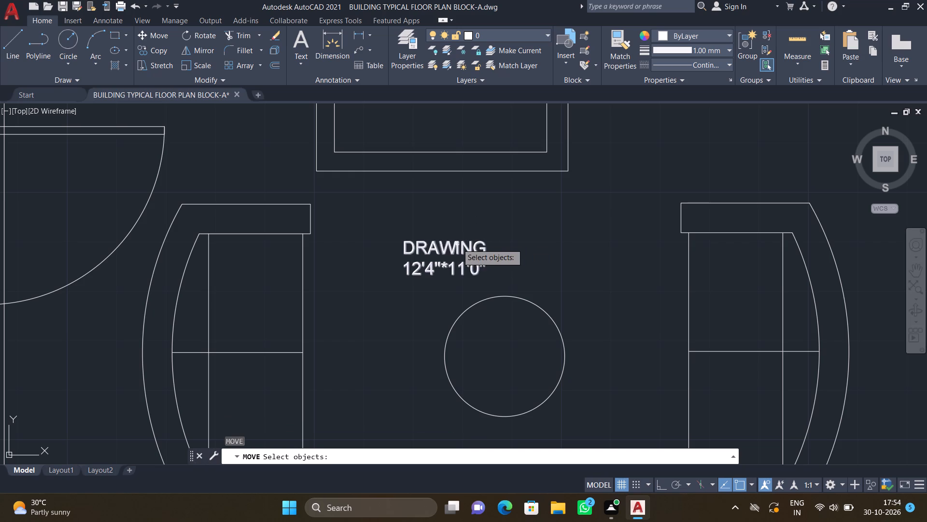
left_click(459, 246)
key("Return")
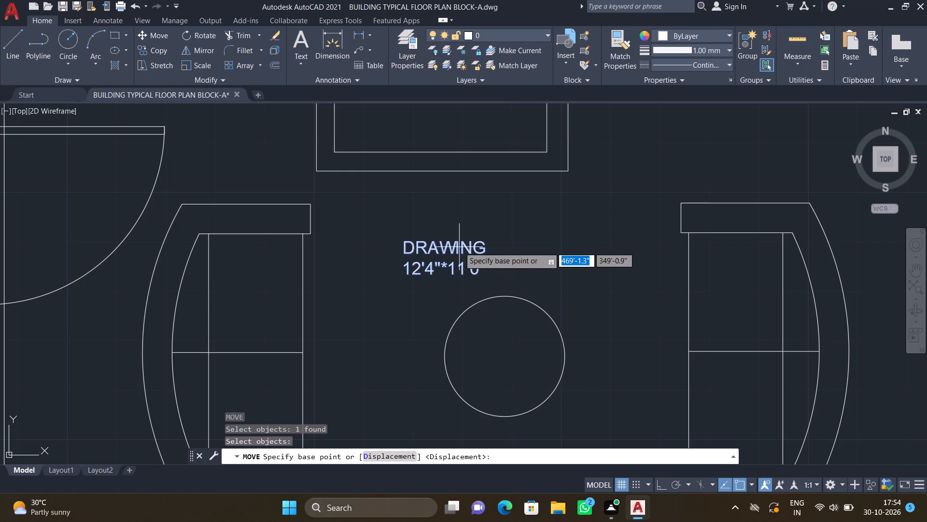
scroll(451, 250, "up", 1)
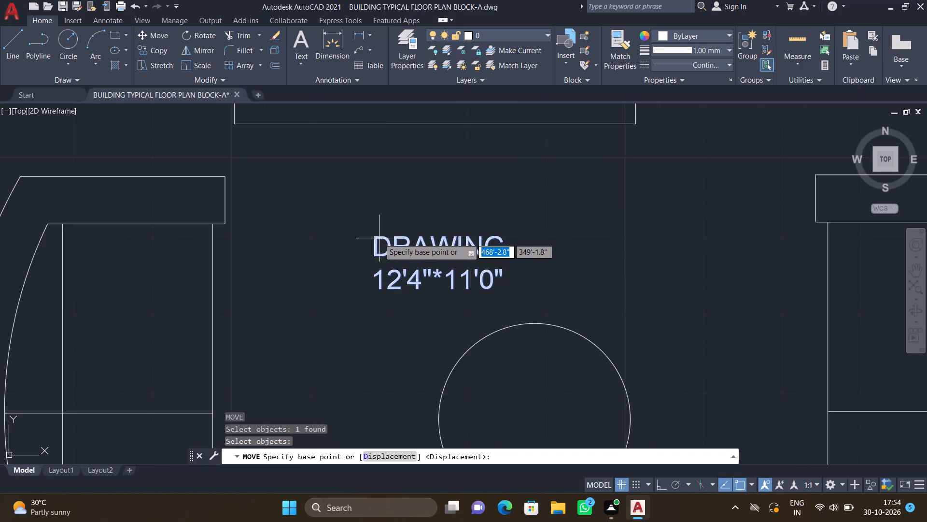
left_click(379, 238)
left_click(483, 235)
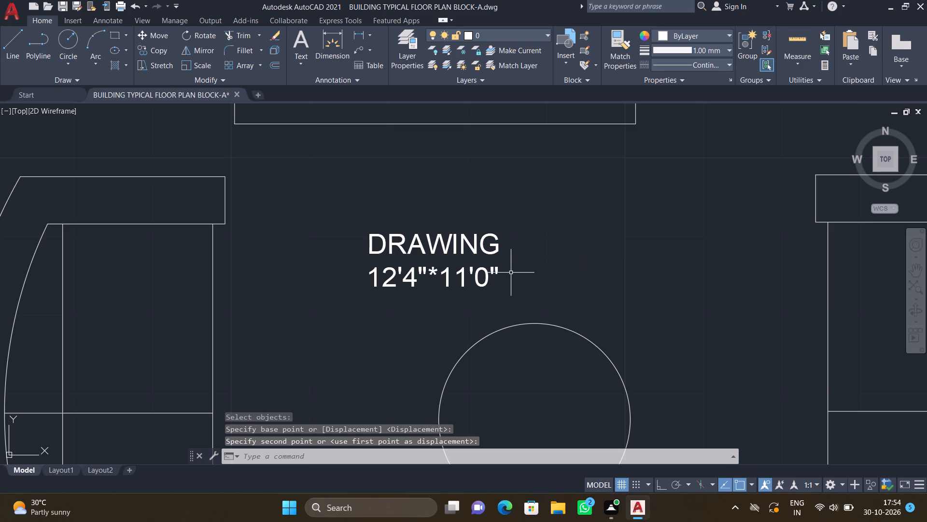
Move the DRAWING label horizontally about 1'2" so it sits centred above the round table.
key("m")
key("Return")
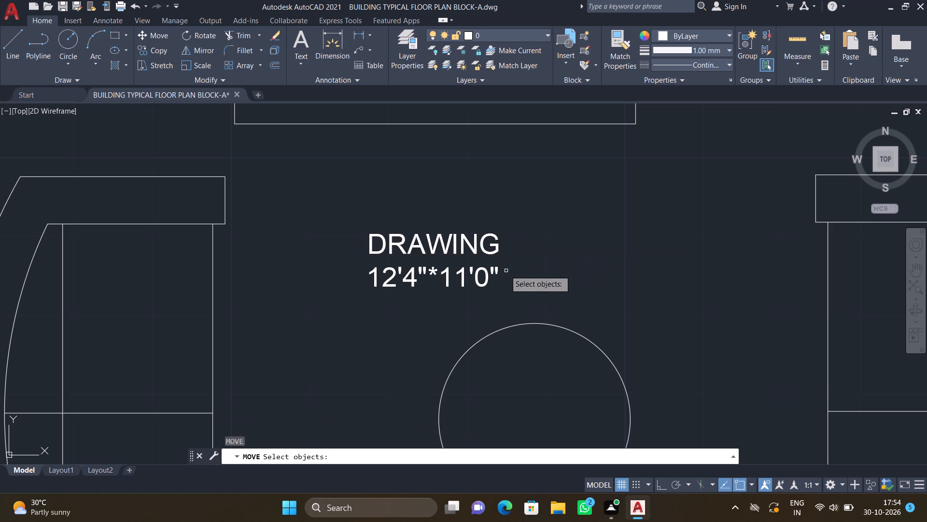
left_click(495, 251)
key("Return")
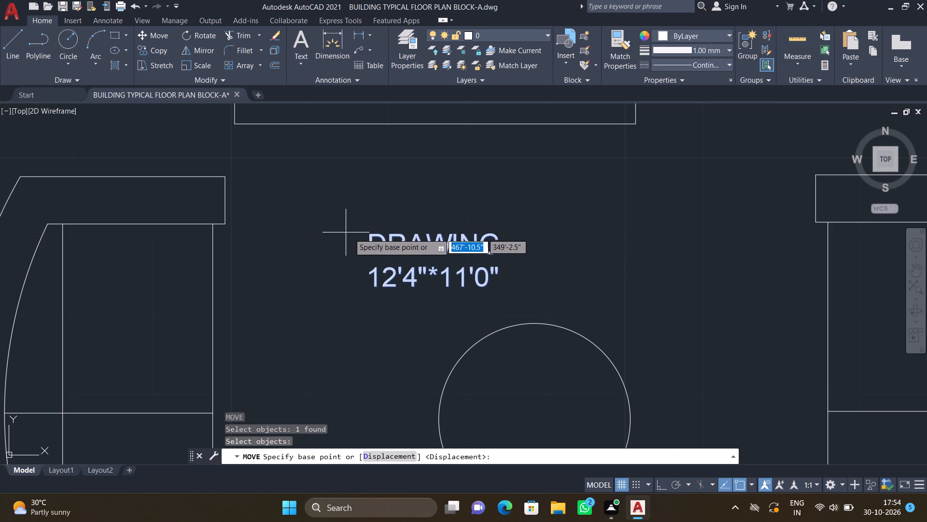
left_click(370, 232)
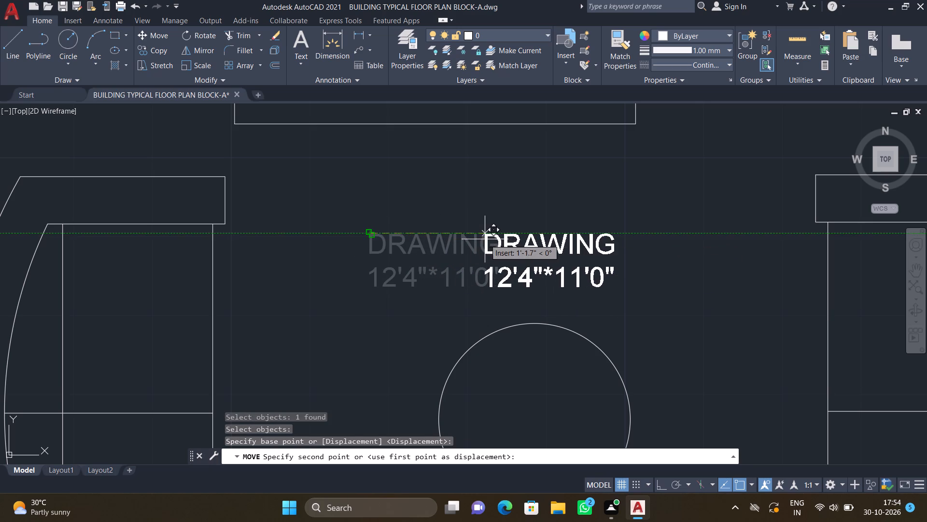
left_click(485, 239)
Add a multiline text label reading DINING with 16'7"*11'0" below it, between the dining table and the balcony wall.
scroll(487, 287, "down", 4)
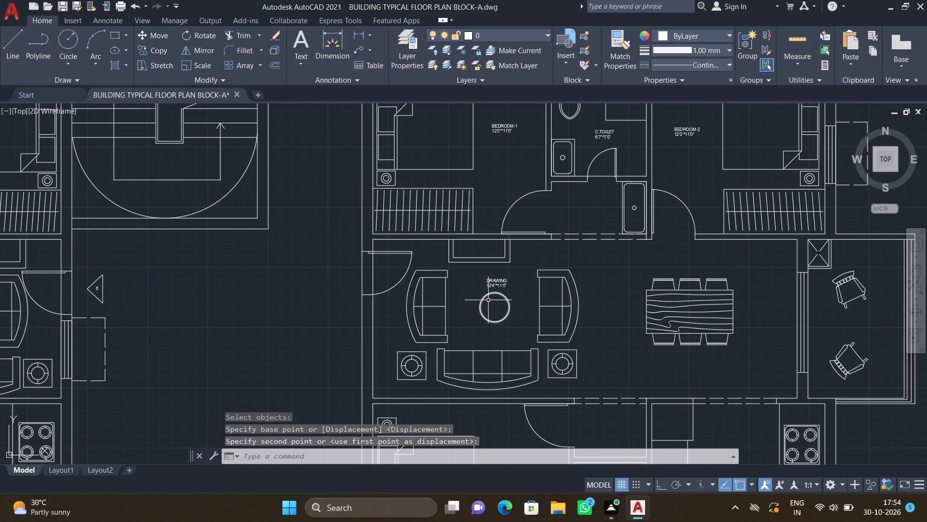
scroll(498, 307, "down", 2)
middle_click_drag(518, 331, 488, 314)
scroll(565, 297, "up", 3)
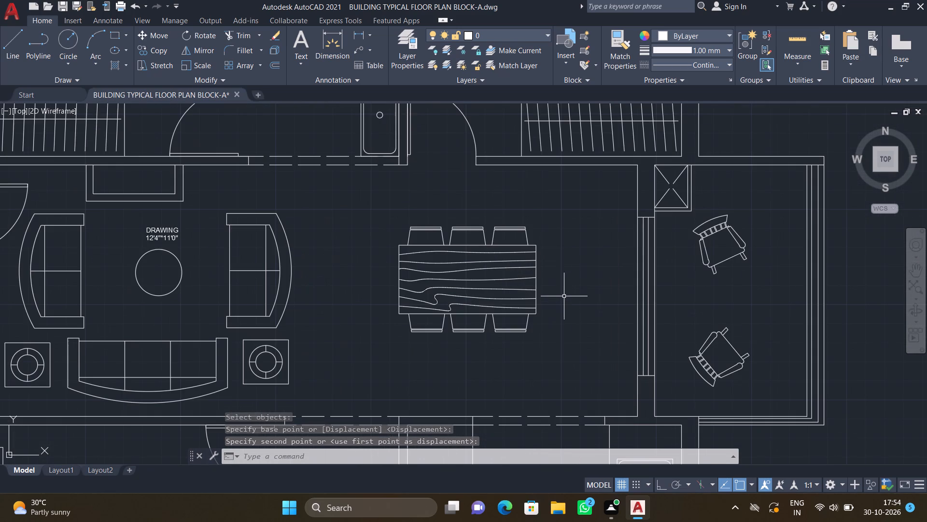
type("MT")
key("Return")
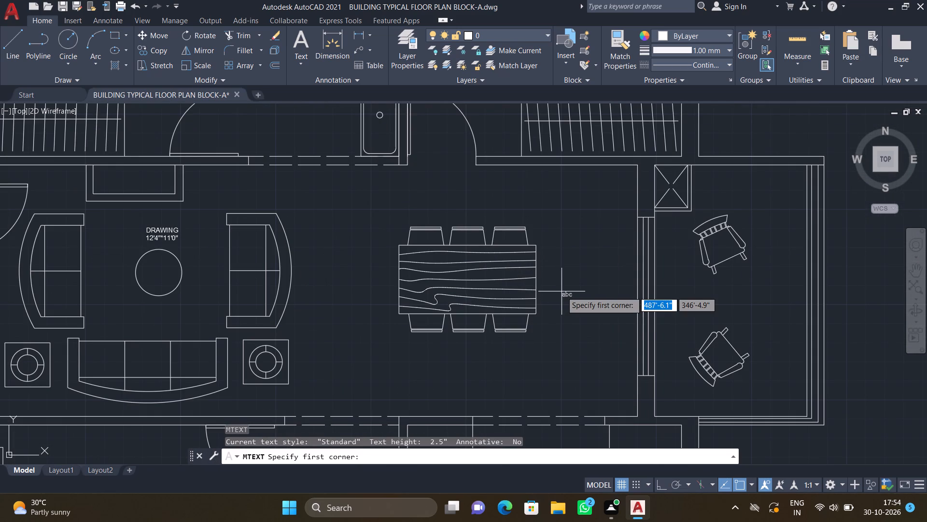
scroll(548, 314, "up", 2)
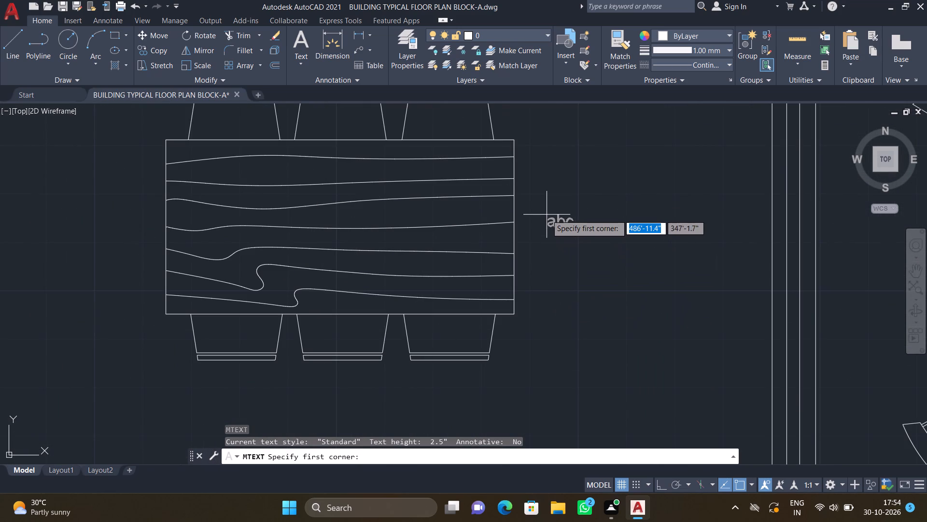
left_click_drag(539, 193, 539, 193)
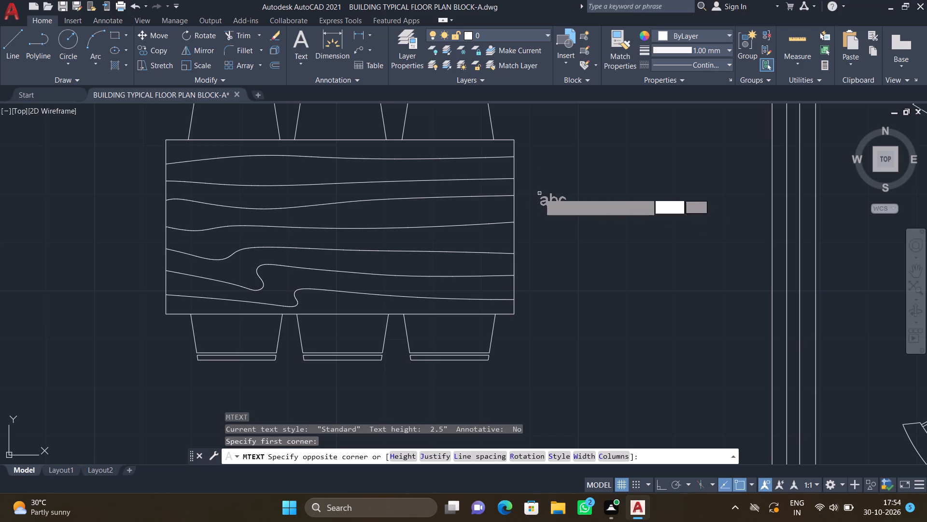
left_click_drag(539, 193, 543, 201)
left_click(731, 269)
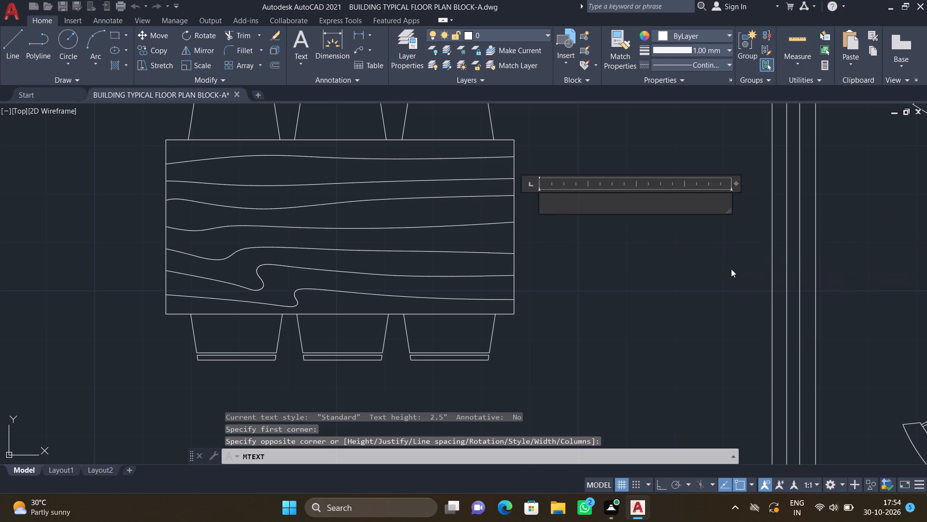
type("DINI")
type("NG")
key("Return")
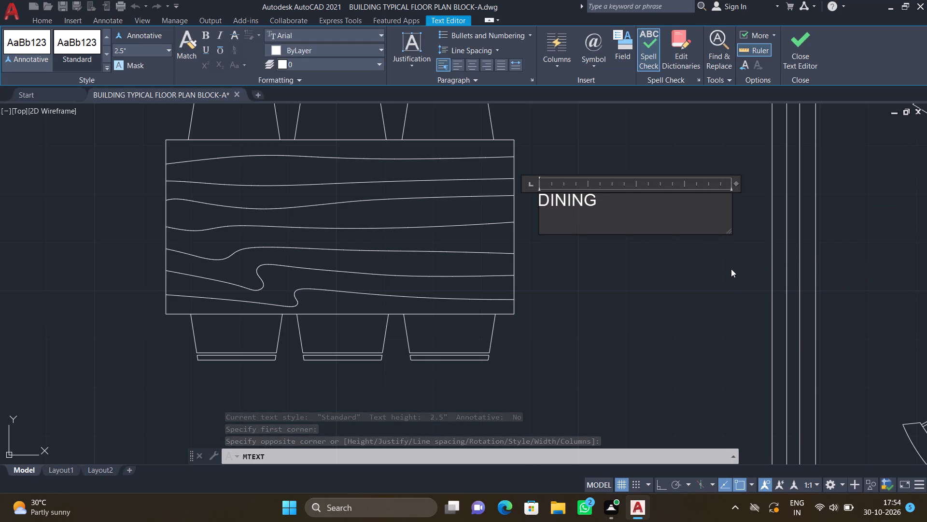
type("16'7\"*")
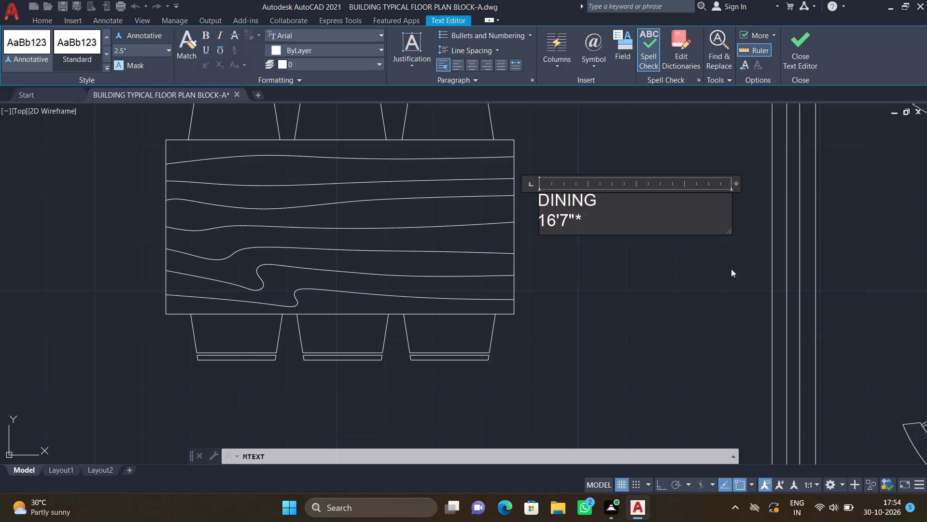
type("11'")
type("0\"")
key("Return")
key("Escape")
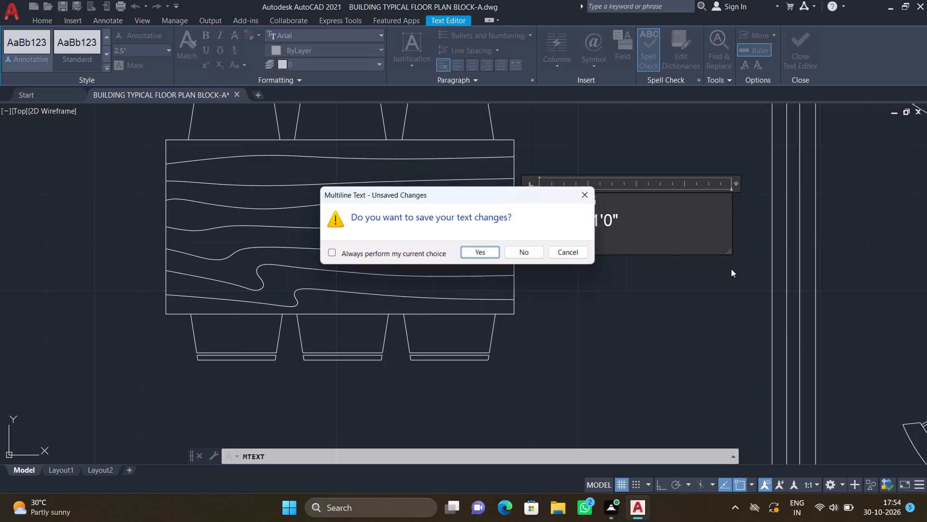
left_click(471, 255)
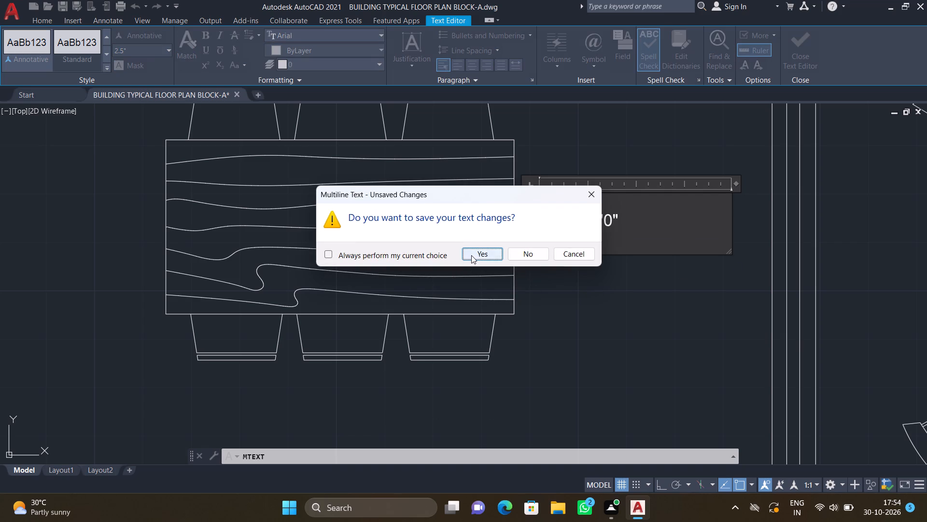
Move the DINING label straight down about 7" beside the dining table.
key("m")
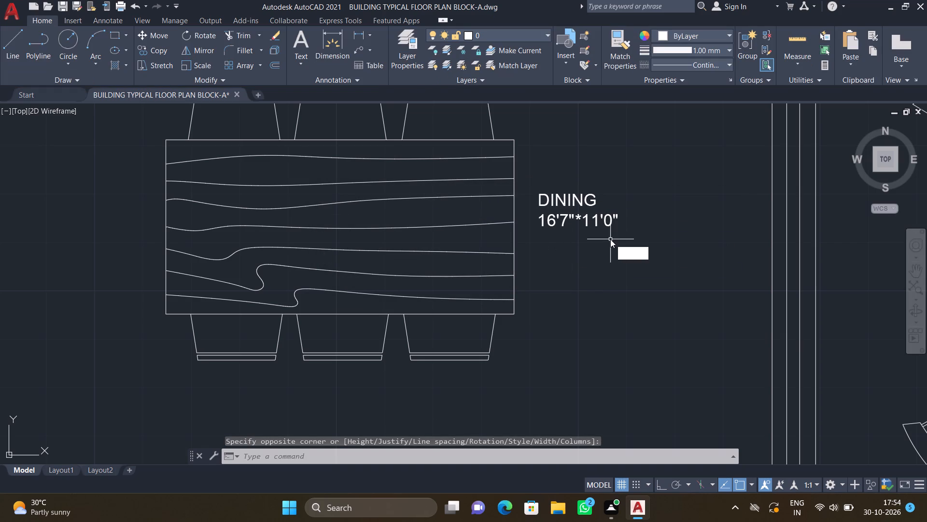
key("Return")
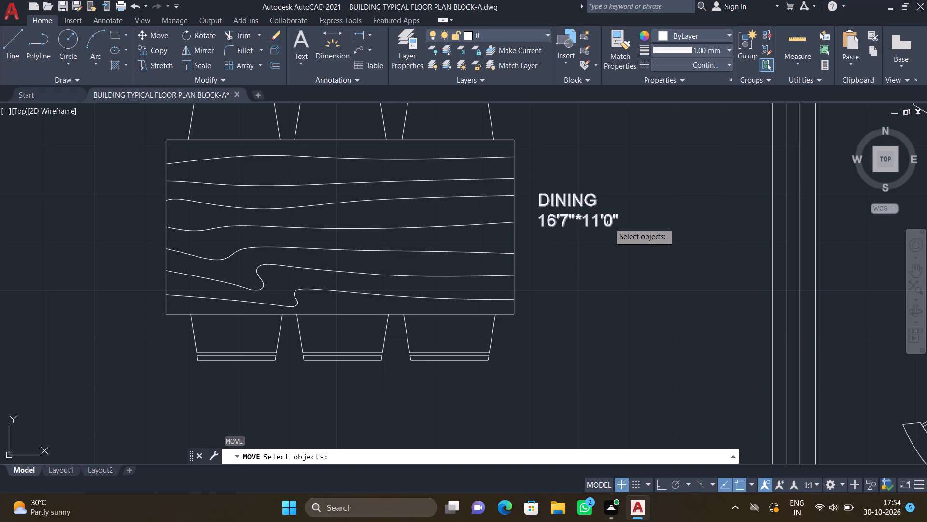
left_click(609, 223)
key("Return")
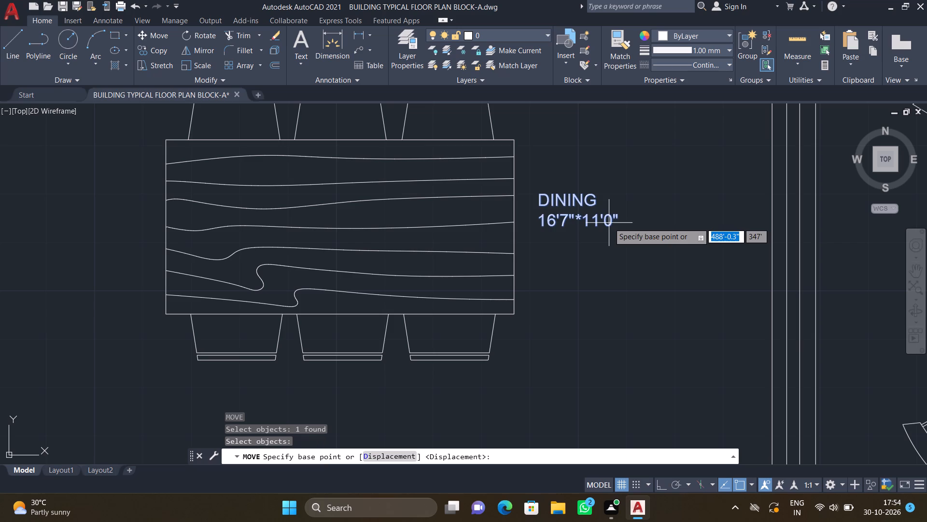
left_click(542, 194)
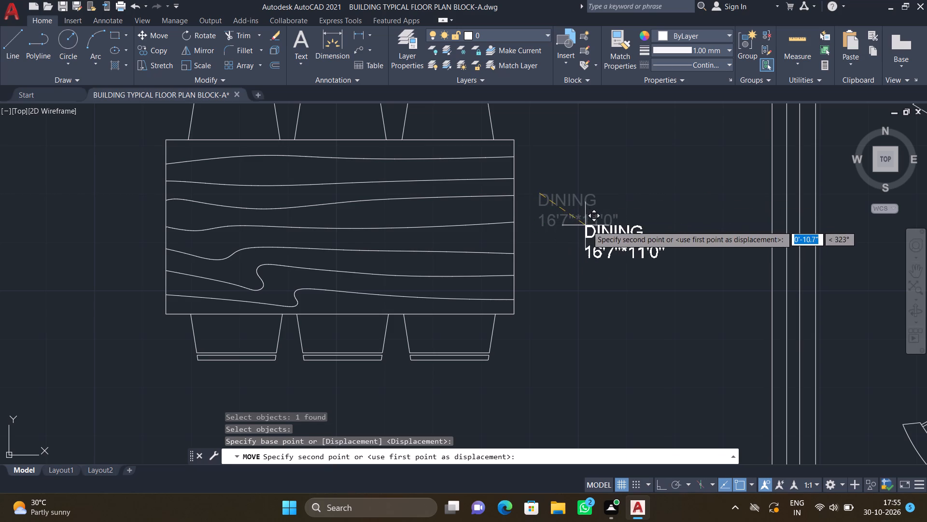
left_click(599, 216)
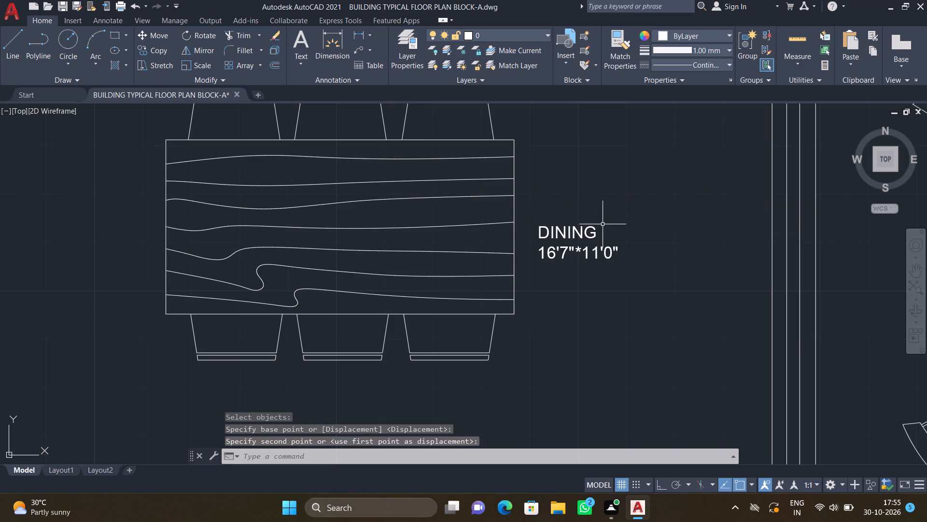
Move the DINING label about 1'4" away from the dining table towards the balcony wall, raising it slightly.
key("m")
key("Return")
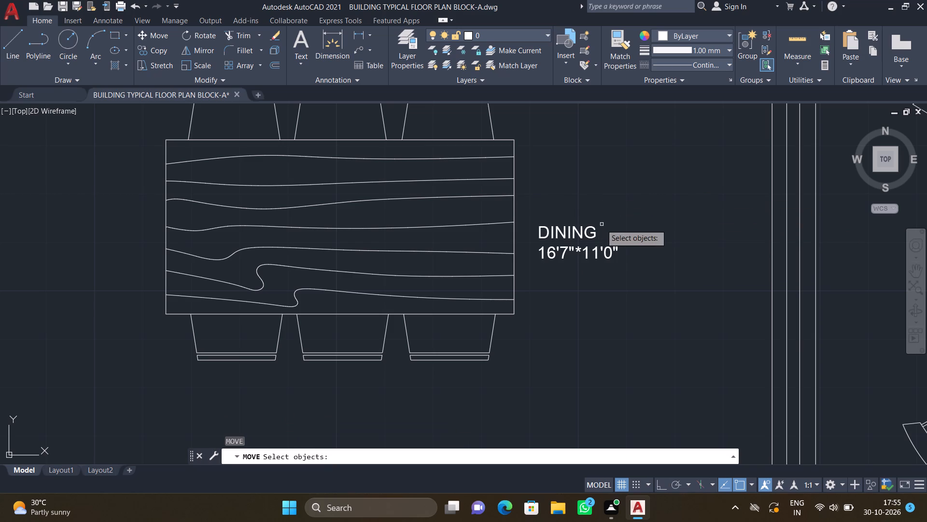
left_click(564, 236)
key("Return")
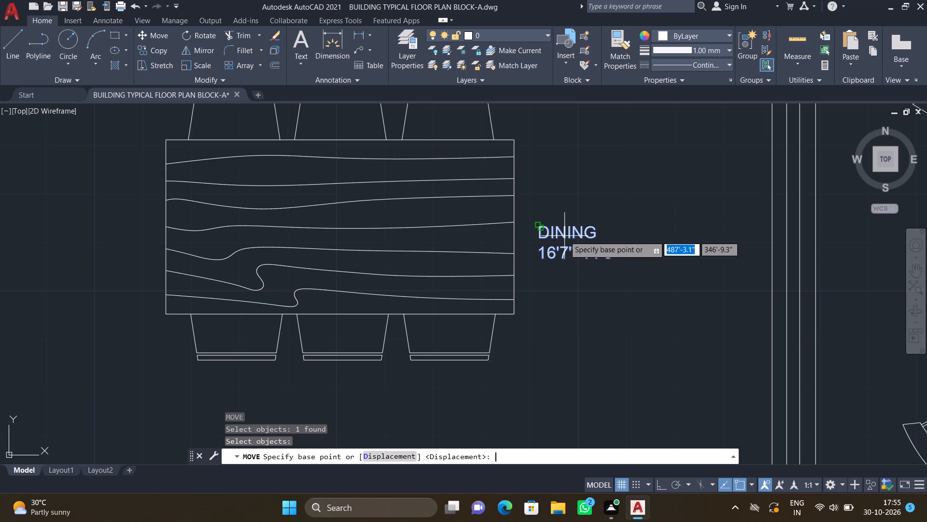
left_click(541, 226)
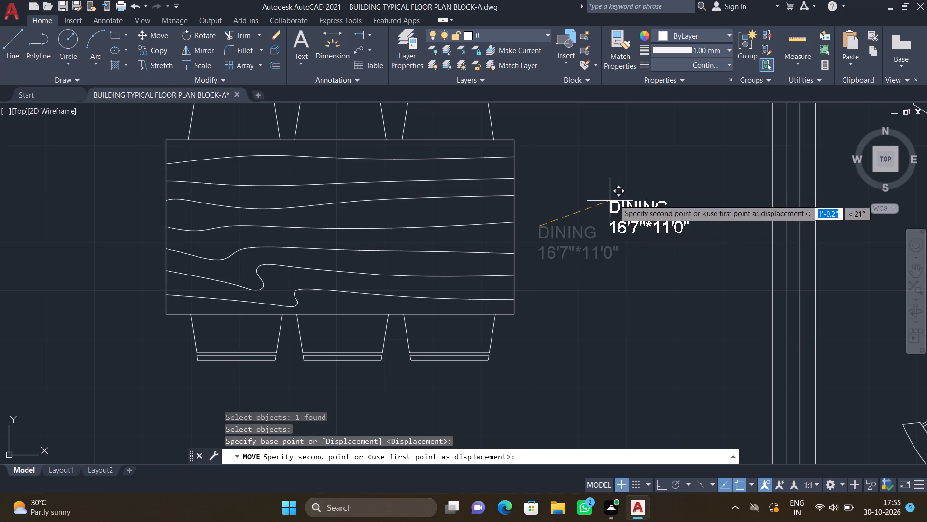
left_click(618, 218)
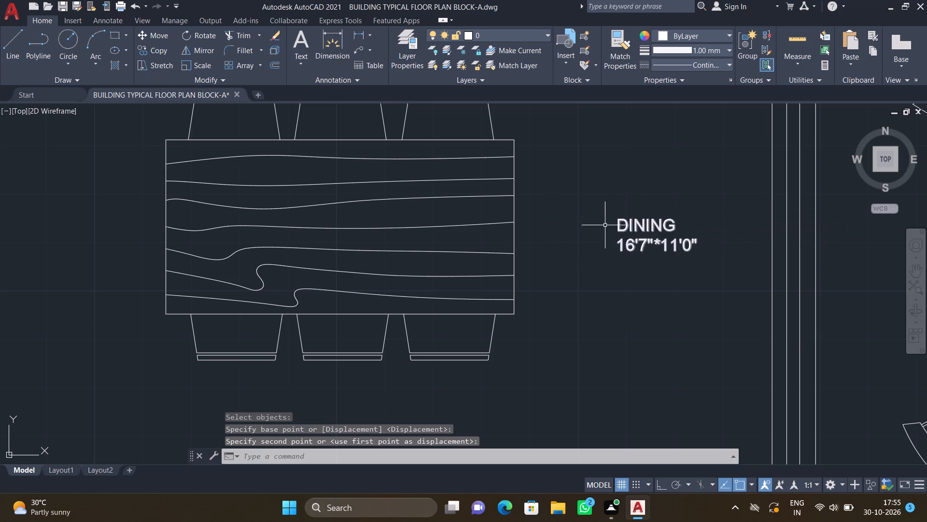
Move the DINING label about 8" back towards the dining table, keeping it at nearly the same height.
scroll(629, 257, "down", 2)
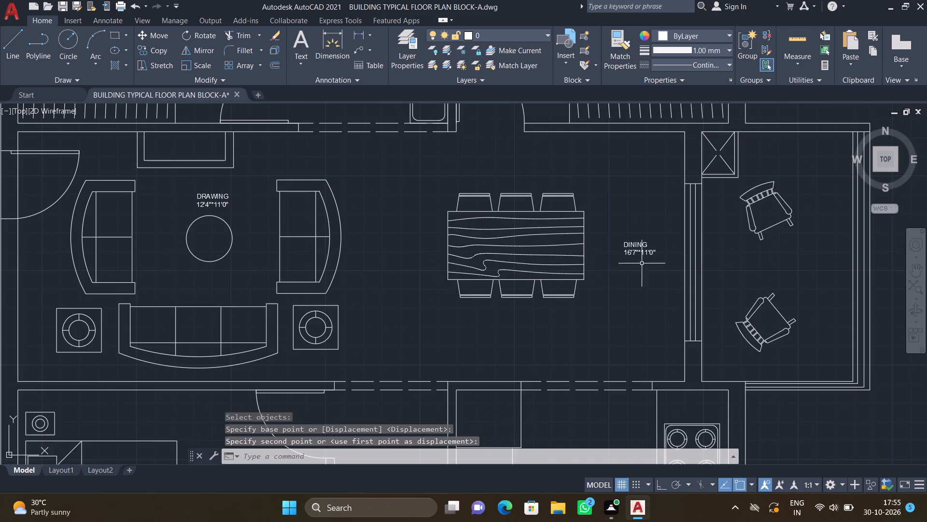
scroll(655, 259, "up", 1)
key("m")
key("Return")
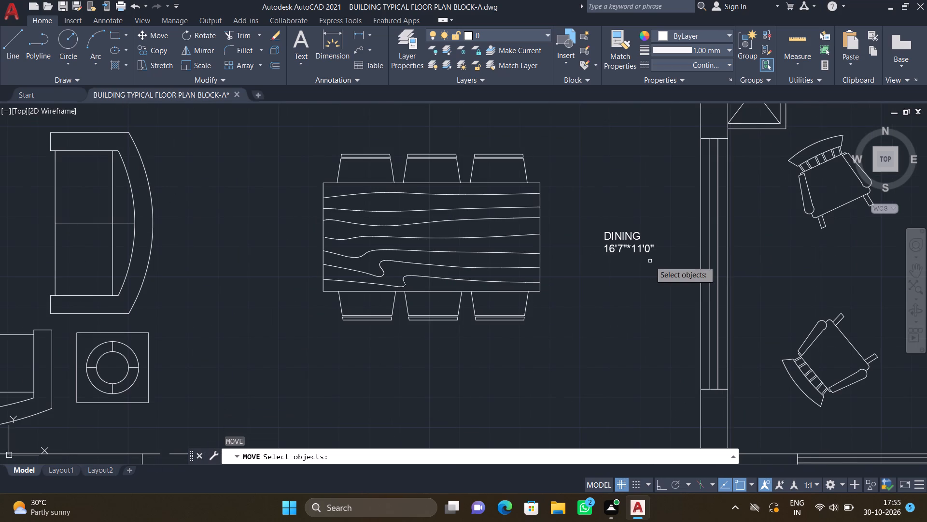
left_click(641, 250)
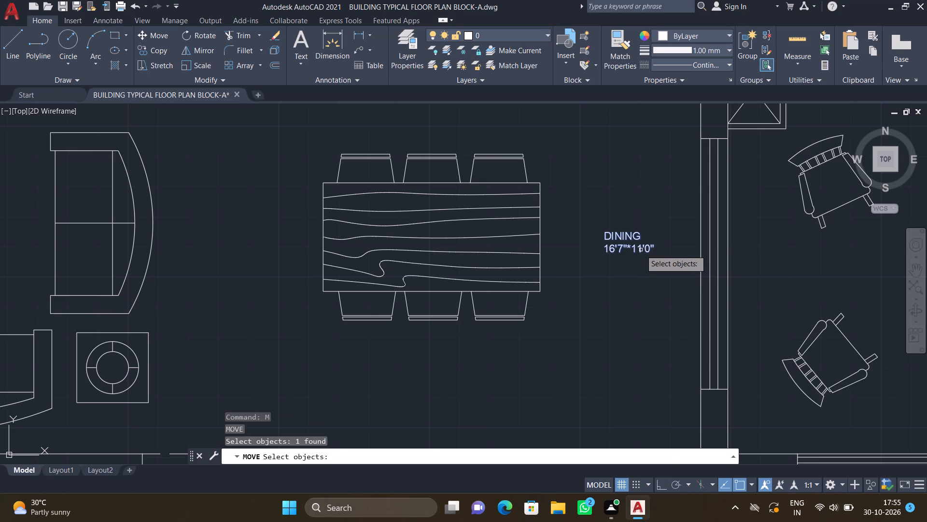
key("Return")
scroll(605, 253, "up", 2)
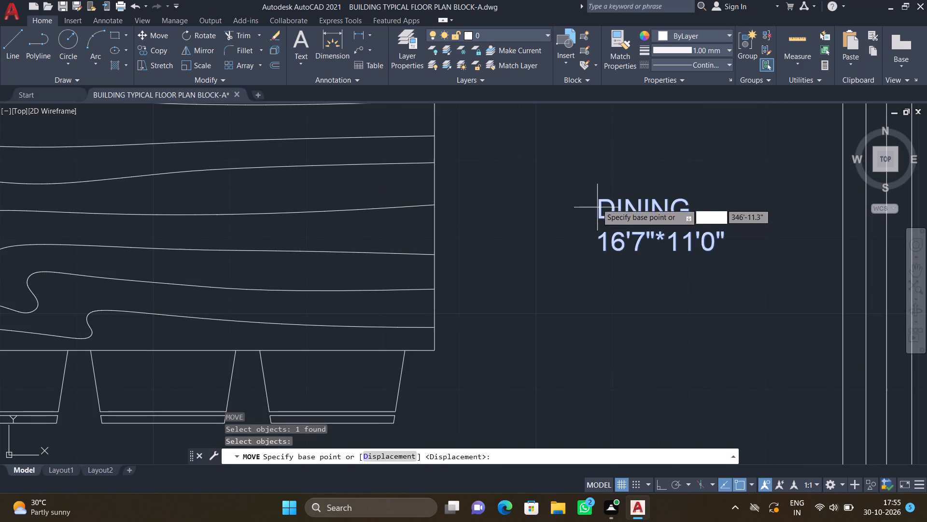
left_click(600, 198)
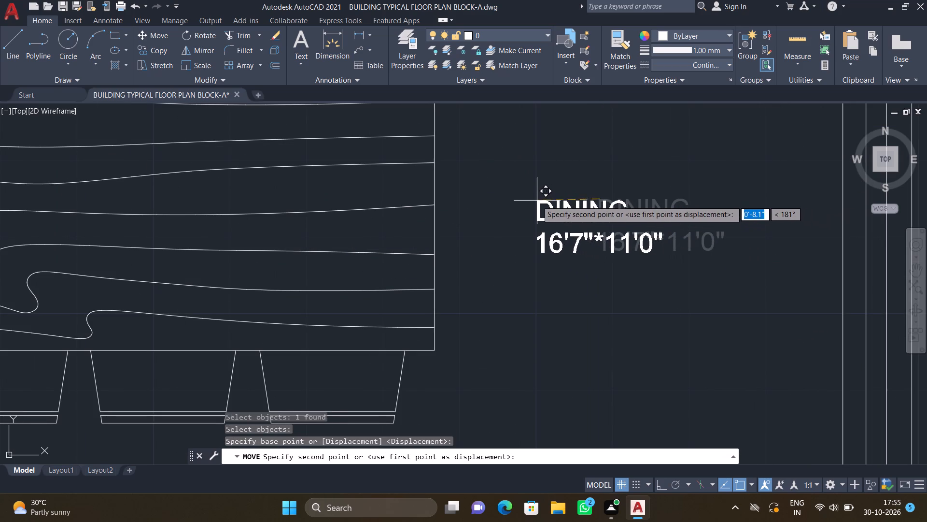
left_click(537, 201)
Add a multiline text label reading D in the central gap of the crossed duct at the balcony corner.
scroll(554, 267, "down", 3)
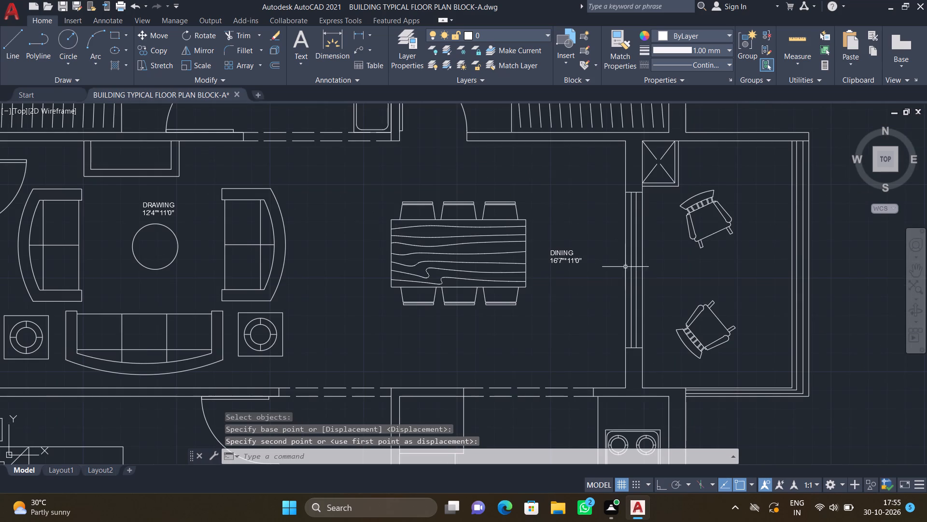
scroll(668, 155, "up", 4)
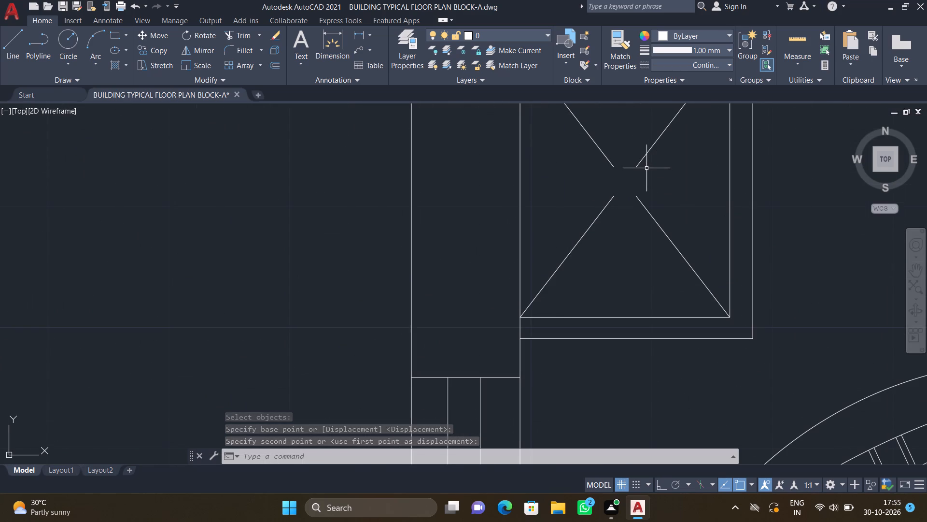
type("MT")
key("Return")
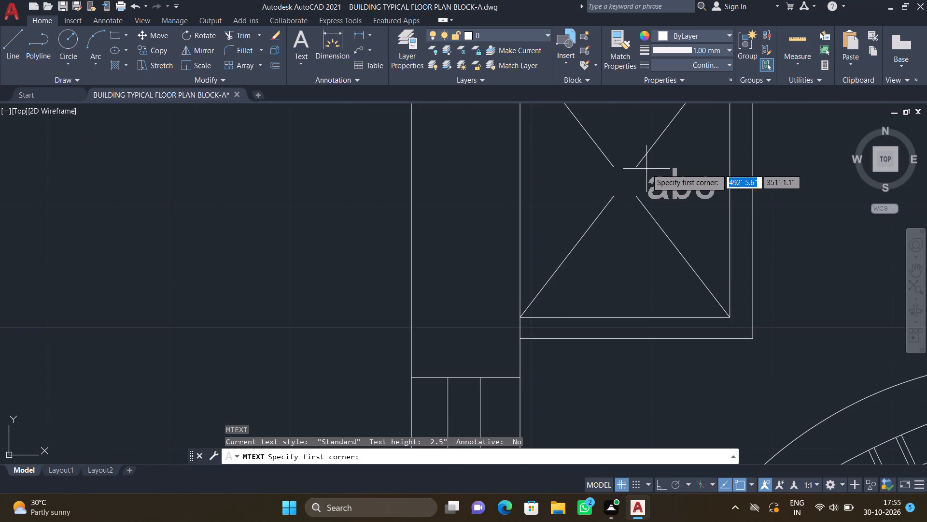
scroll(624, 173, "up", 2)
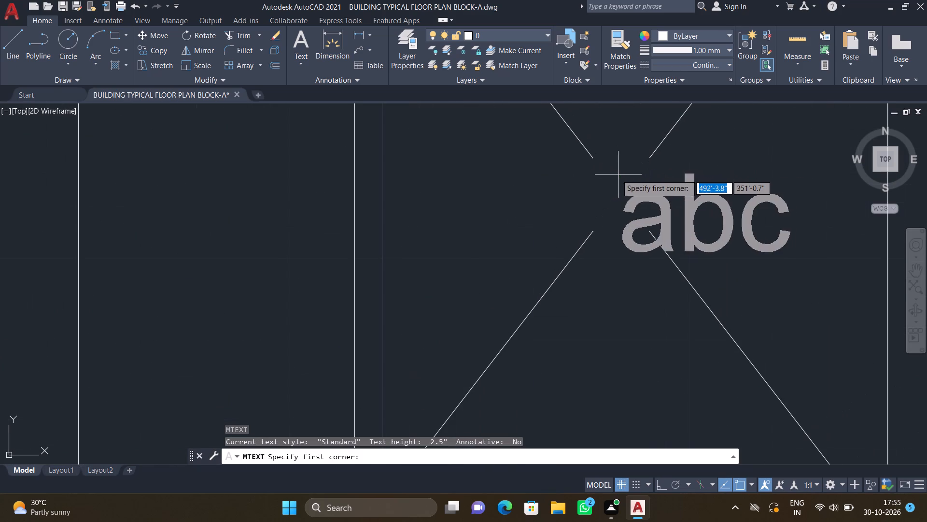
left_click_drag(603, 167, 604, 177)
left_click(655, 233)
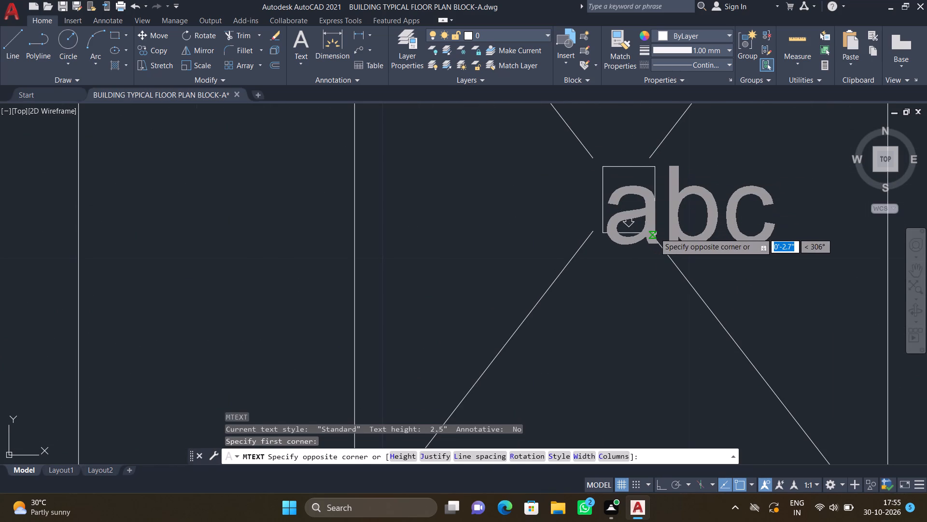
key("d")
key("Return")
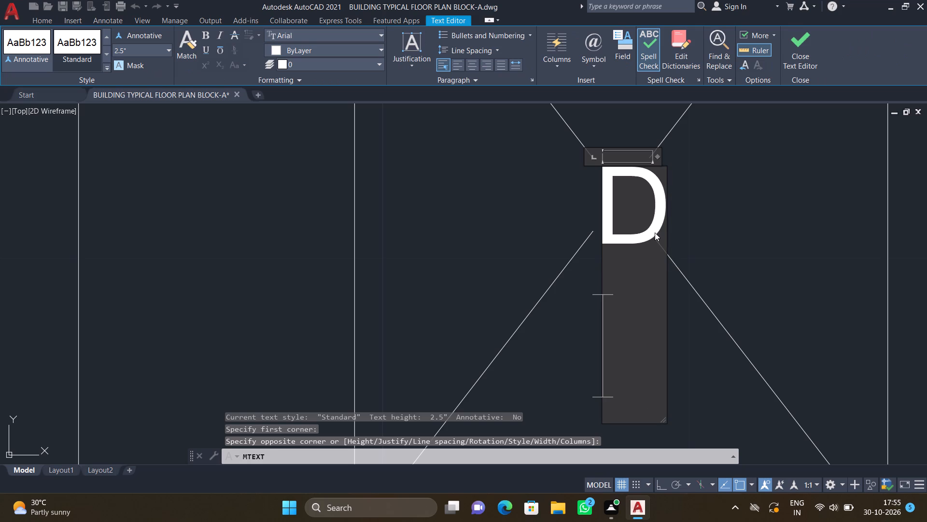
key("Escape")
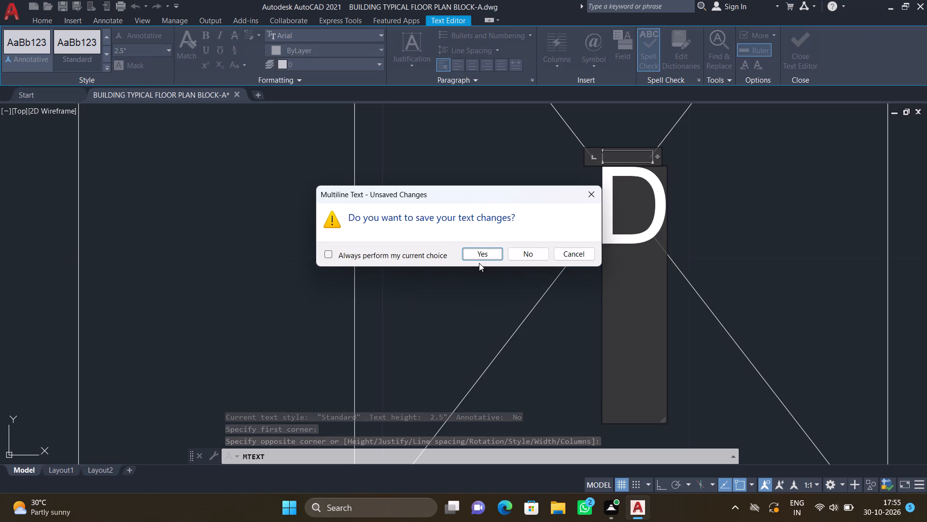
left_click(479, 252)
Add a multiline text label reading 6'8" WIDE BALCONY in the space between the two balcony chairs.
scroll(503, 269, "down", 4)
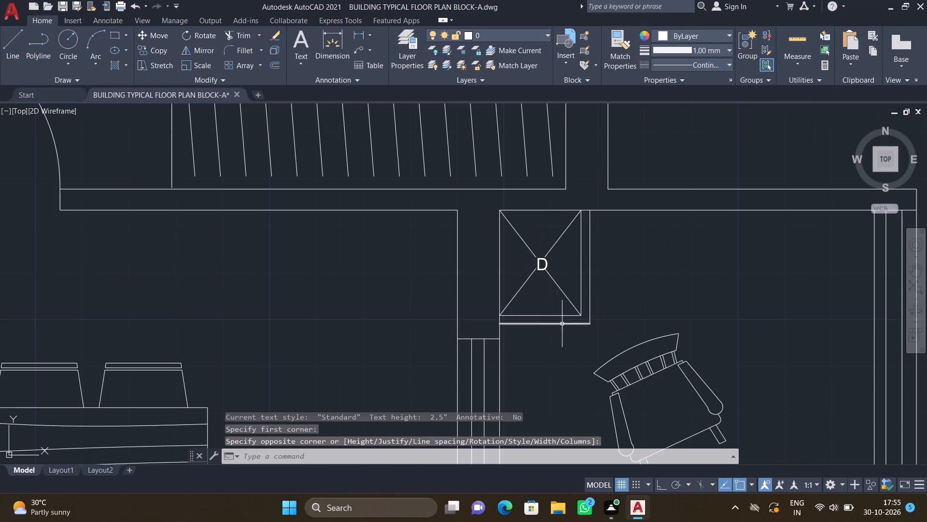
middle_click_drag(537, 258, 531, 234)
scroll(531, 234, "down", 2)
middle_click(542, 277)
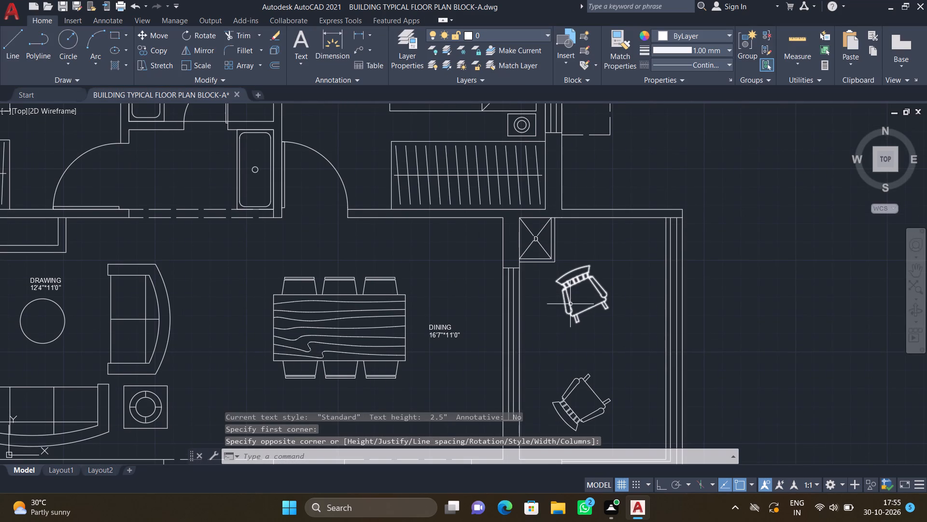
scroll(574, 329, "up", 2)
middle_click(549, 321)
scroll(568, 338, "down", 2)
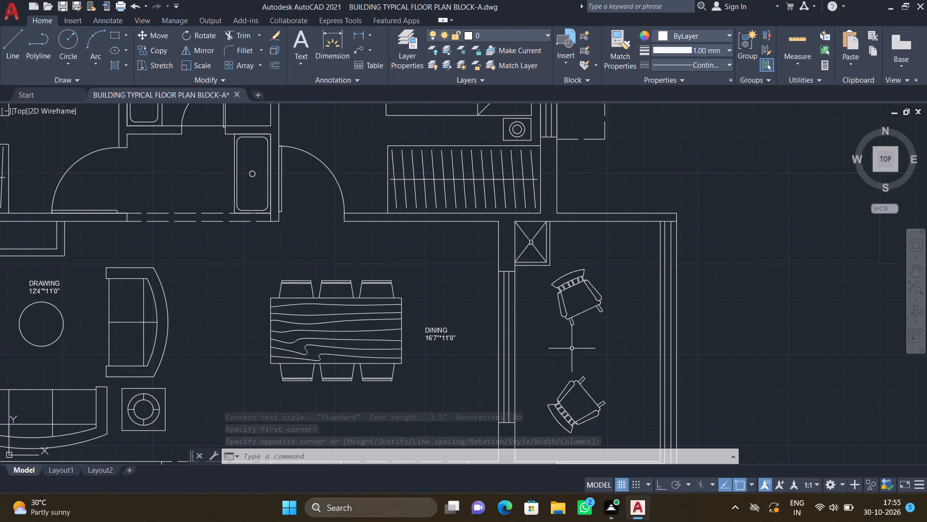
type("MT")
key("Return")
scroll(572, 348, "up", 1)
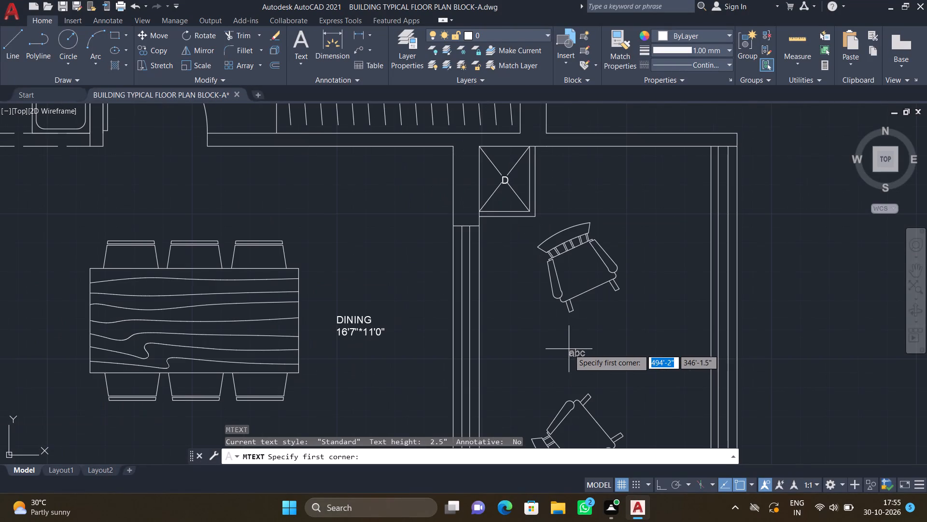
scroll(552, 375, "up", 1)
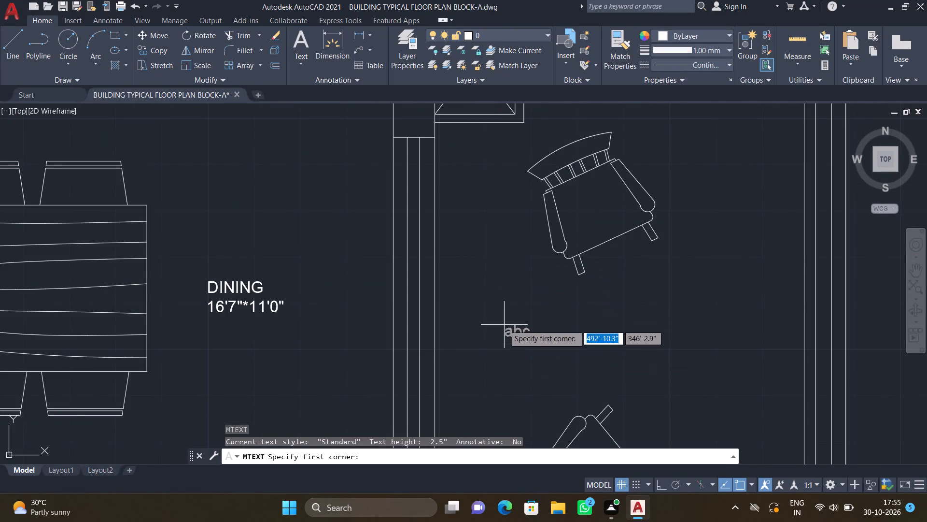
left_click_drag(503, 320, 507, 324)
left_click(733, 368)
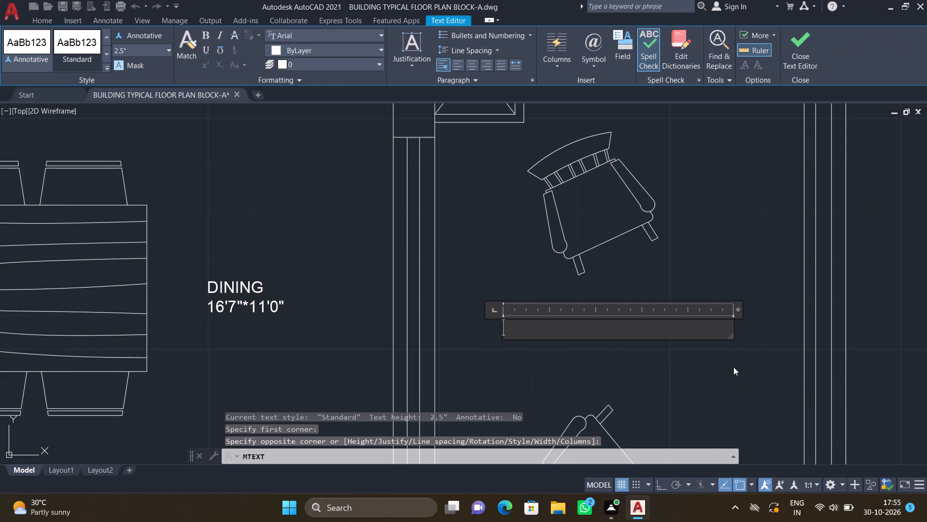
key("6")
type("'8\"")
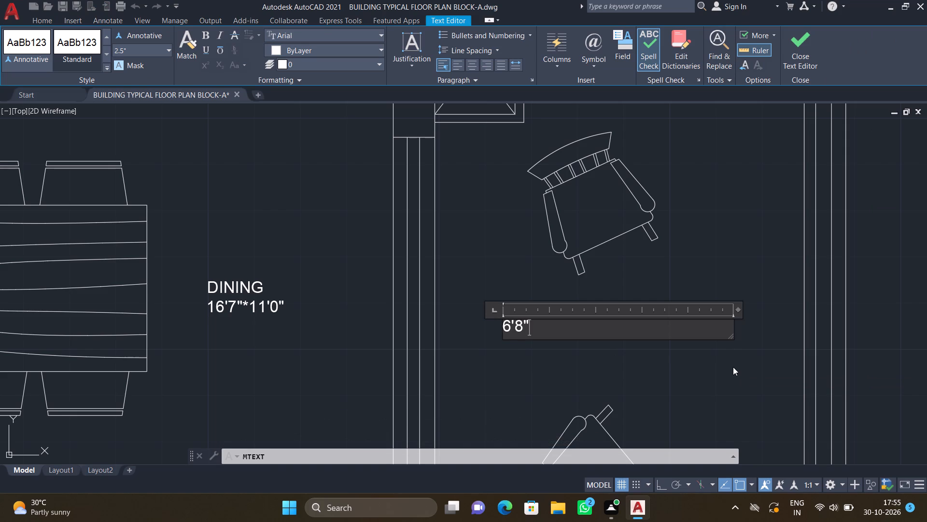
key("space")
type("WIDE BALC")
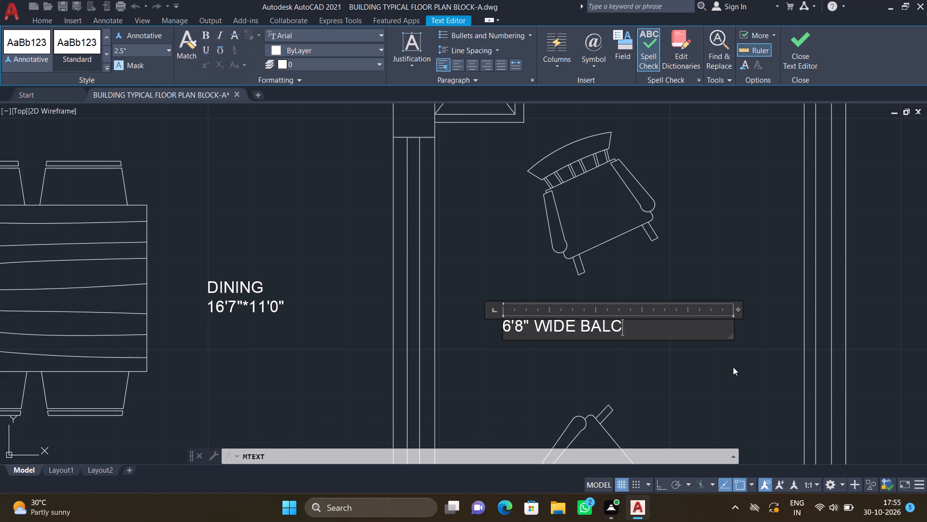
type("ONY")
key("Return")
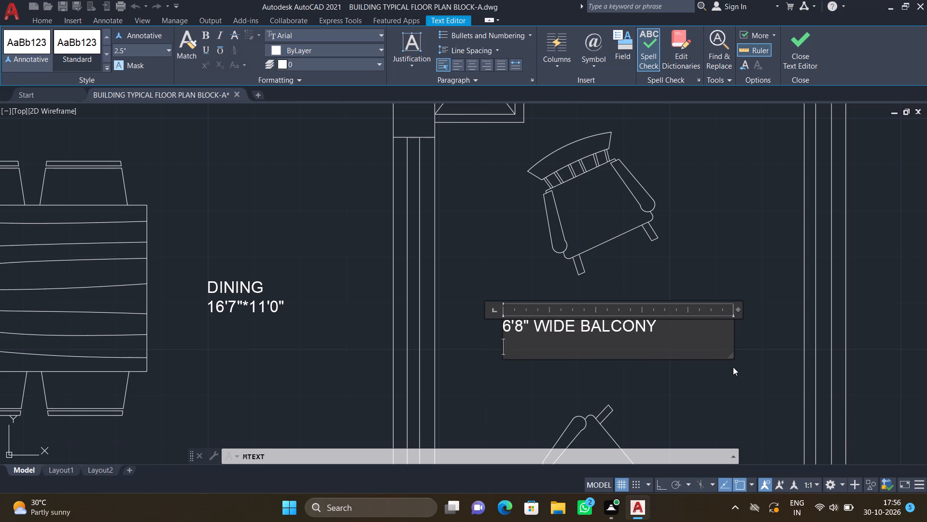
key("Escape")
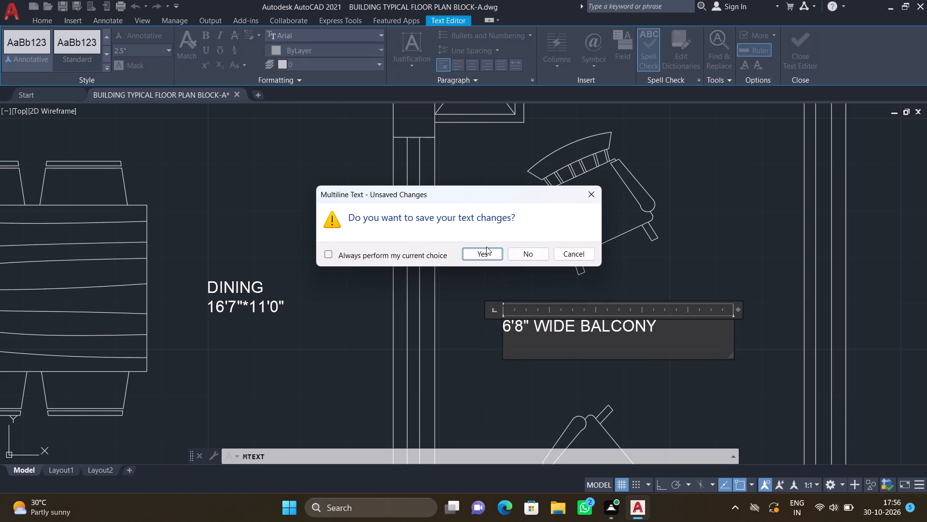
left_click(486, 253)
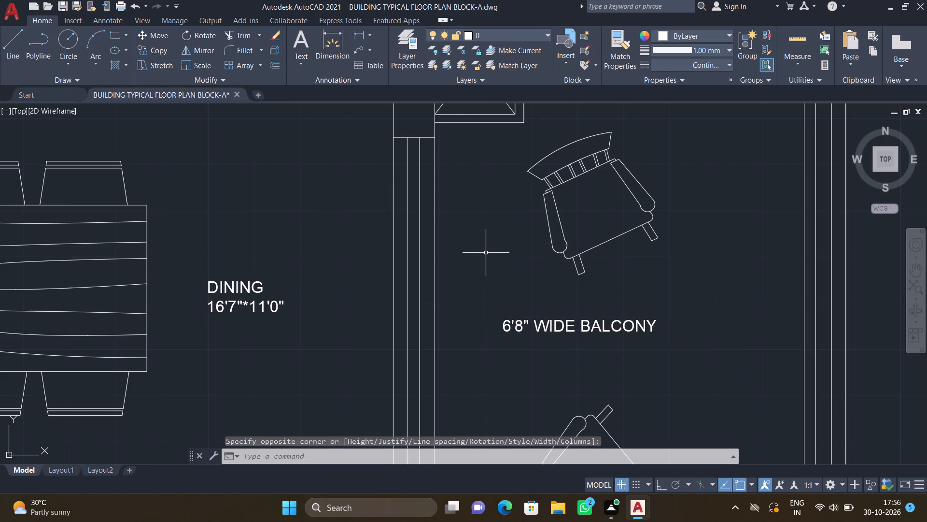
With Ortho on, rotate the 6'8" WIDE BALCONY label 90° counterclockwise about its start so it reads vertically.
key("F8")
type("RO")
key("Return")
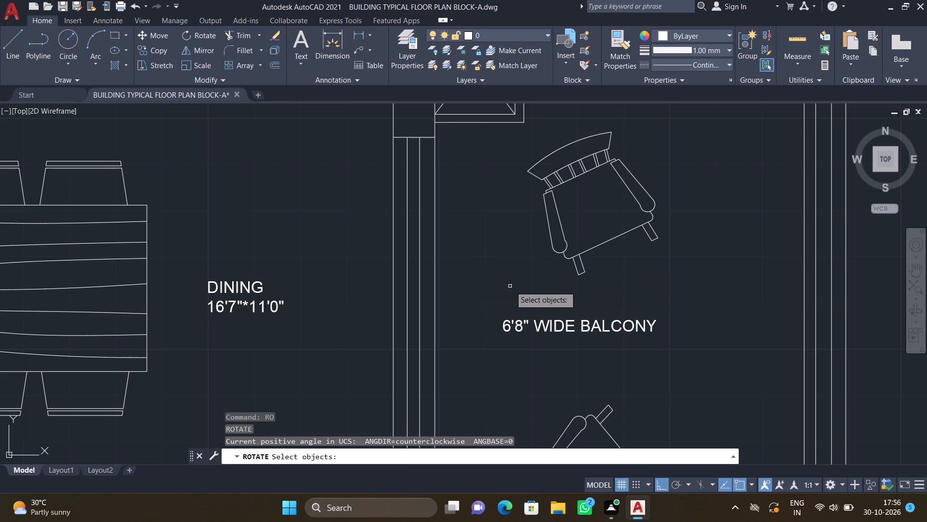
left_click(546, 329)
key("Return")
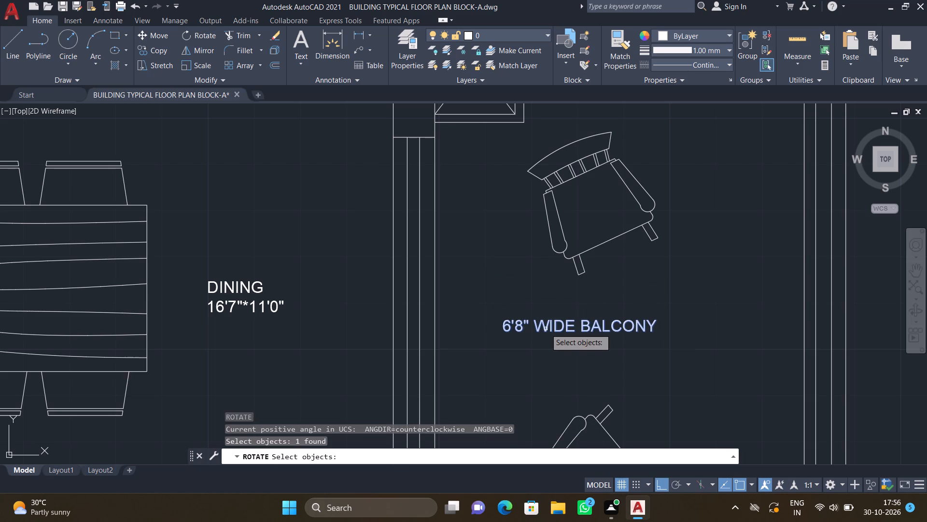
left_click(508, 319)
left_click(483, 281)
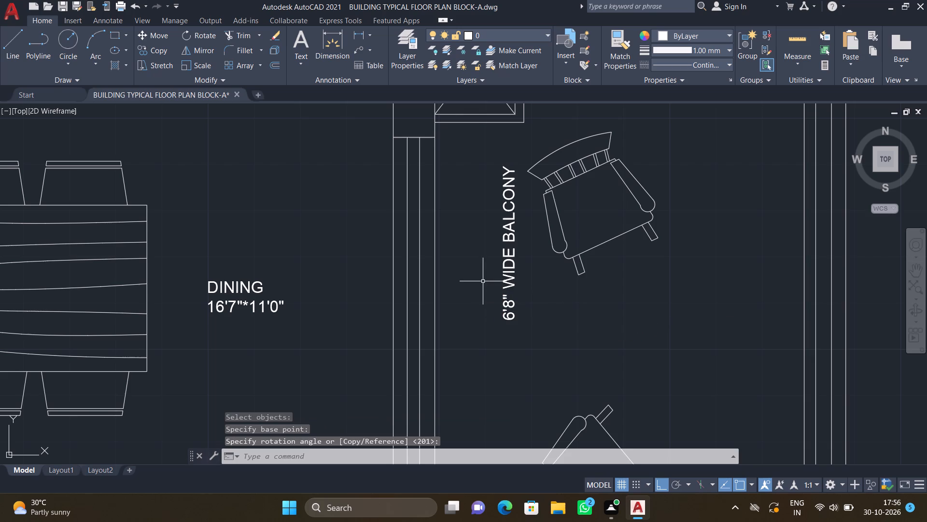
With Ortho off, move the 6'8" WIDE BALCONY label about 3'-8" towards the outer railing, clear of the two chairs.
key("m")
key("Return")
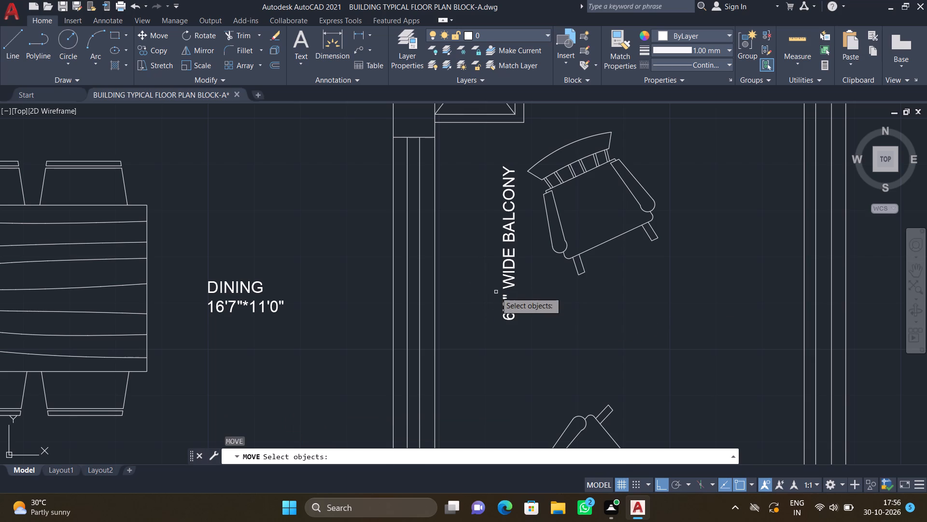
key("F8")
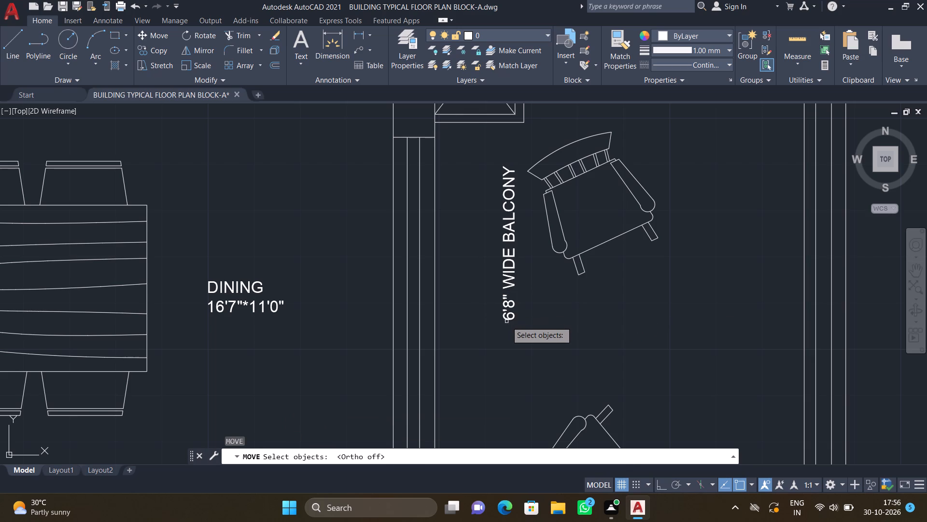
left_click(508, 317)
key("Return")
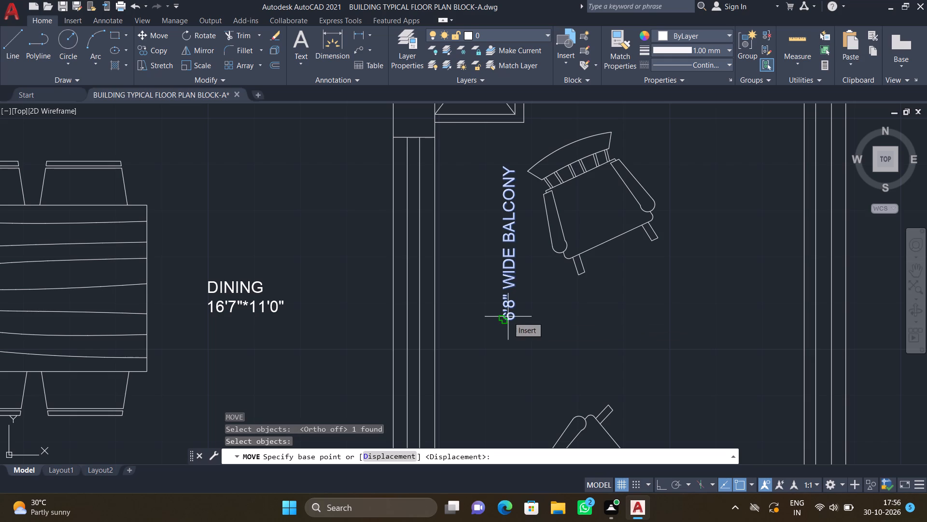
left_click(507, 318)
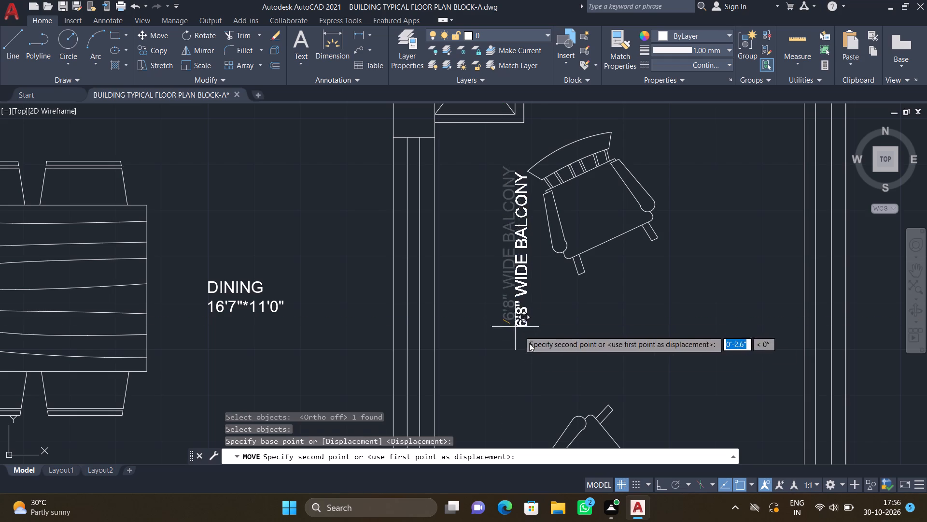
scroll(536, 348, "down", 2)
middle_click_drag(545, 361, 519, 335)
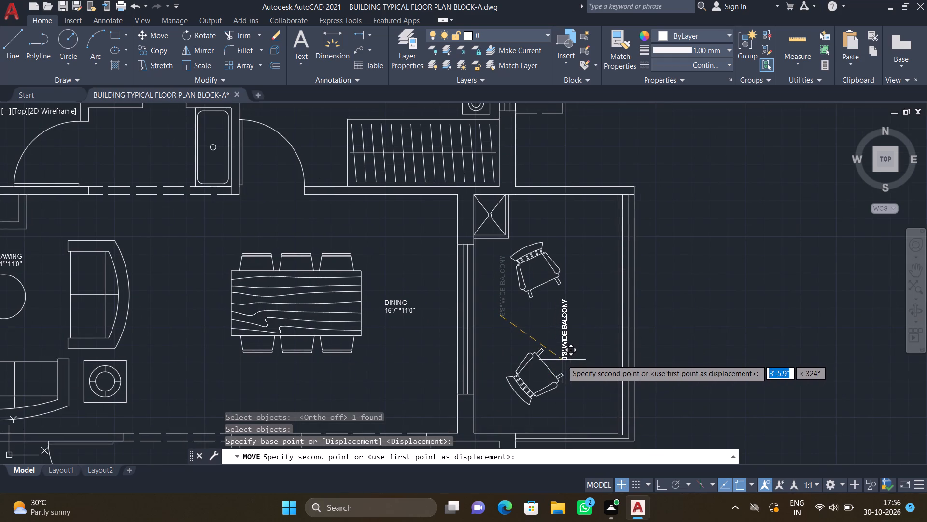
scroll(564, 362, "up", 1)
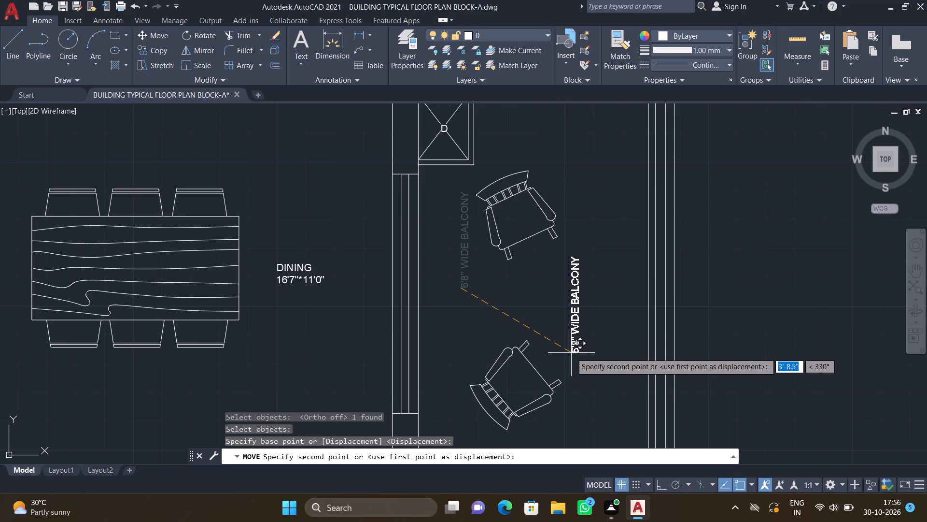
left_click(568, 349)
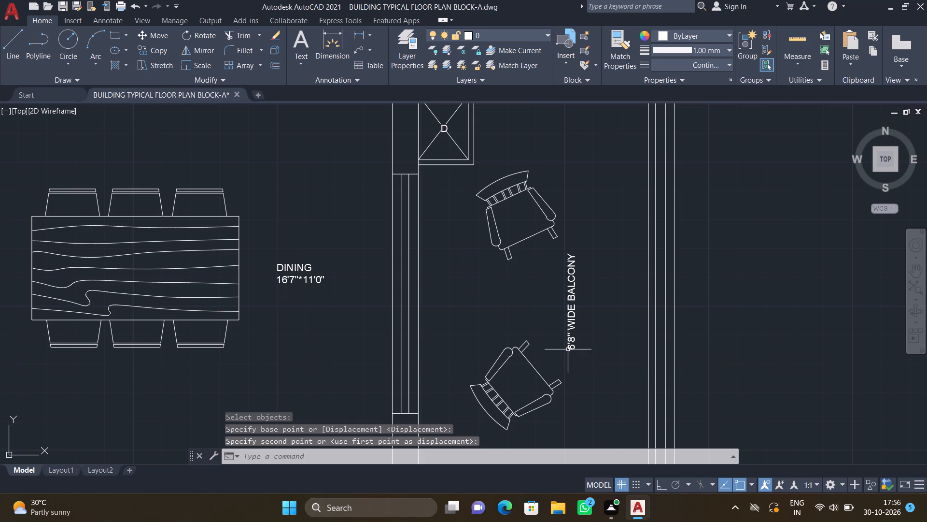
Add a two-line multiline text label reading M.BEDROOM and 13'7"*13'1" beside the bed in the flat's unlabelled lower bedroom.
scroll(516, 334, "down", 1)
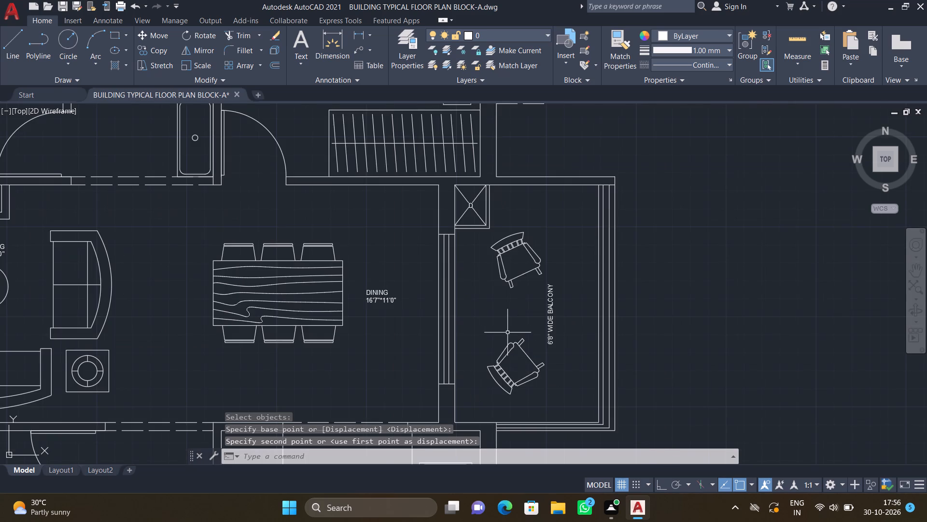
middle_click_drag(545, 281, 566, 268)
scroll(566, 268, "down", 2)
scroll(449, 342, "down", 2)
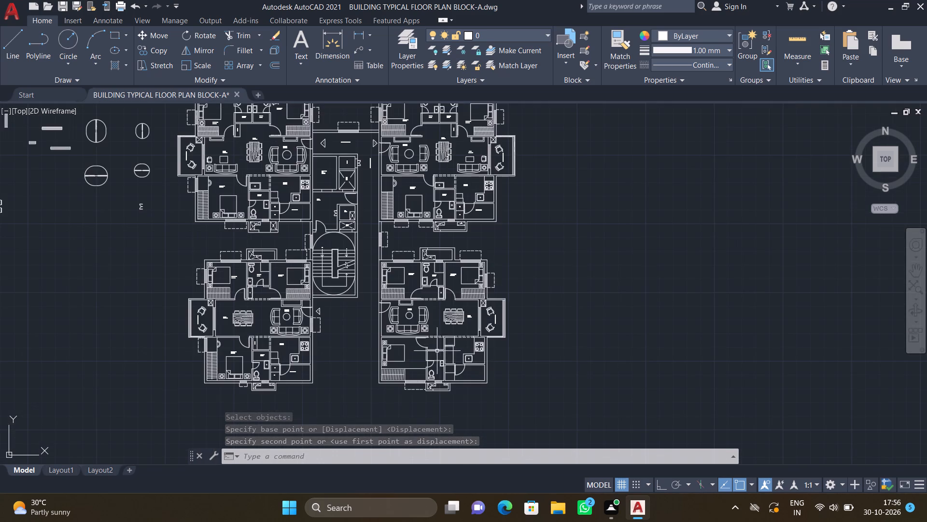
scroll(452, 342, "up", 2)
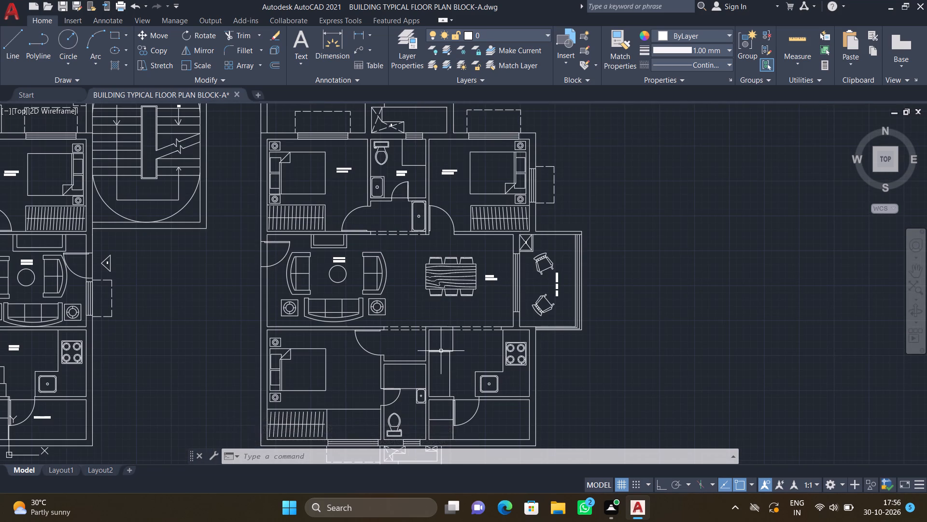
scroll(432, 352, "down", 1)
middle_click_drag(369, 354, 505, 260)
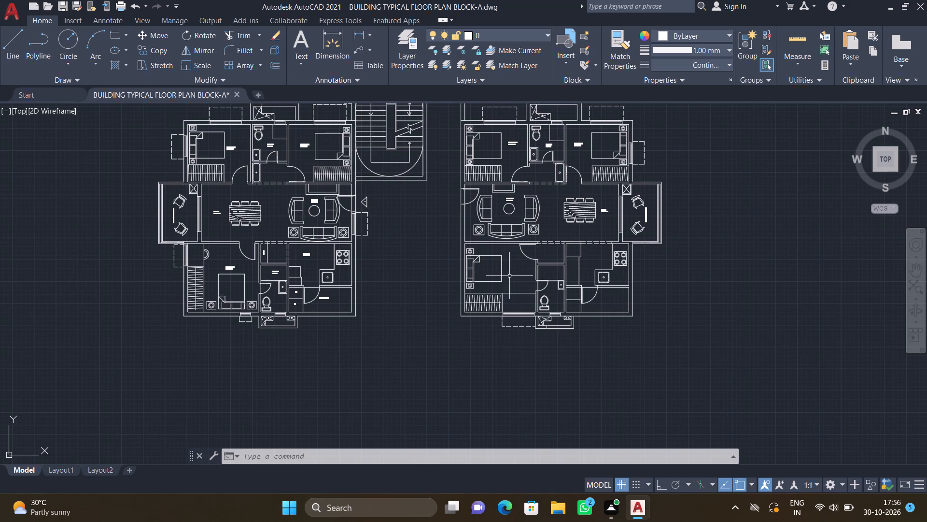
scroll(514, 277, "up", 2)
key("m")
key("t")
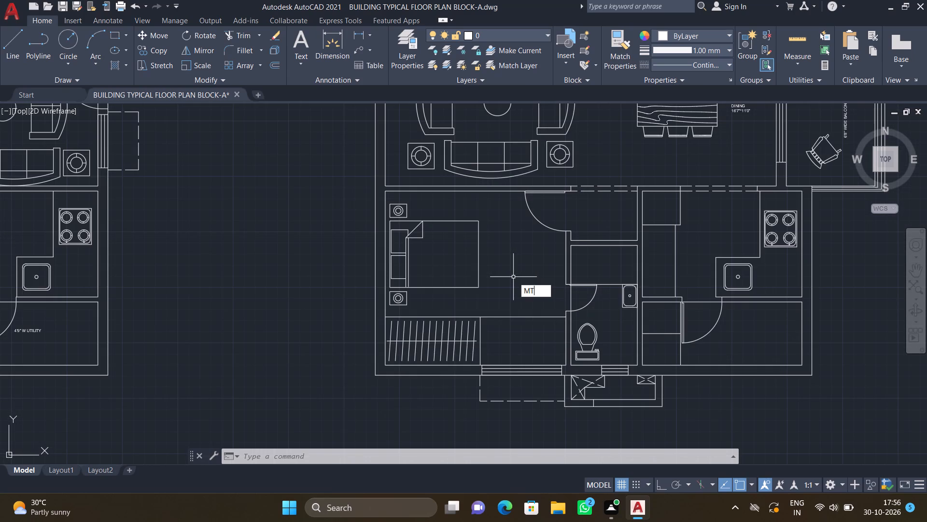
key("Return")
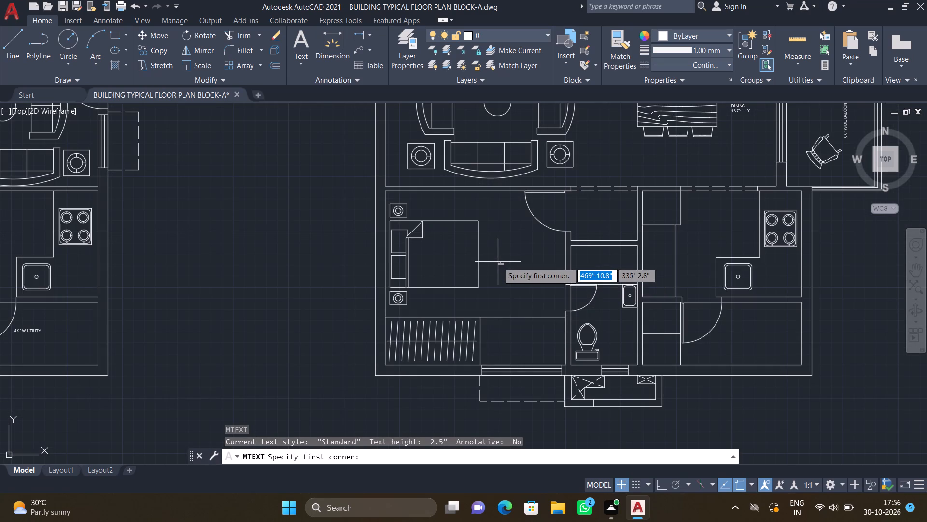
scroll(498, 262, "up", 1)
left_click_drag(480, 240, 486, 247)
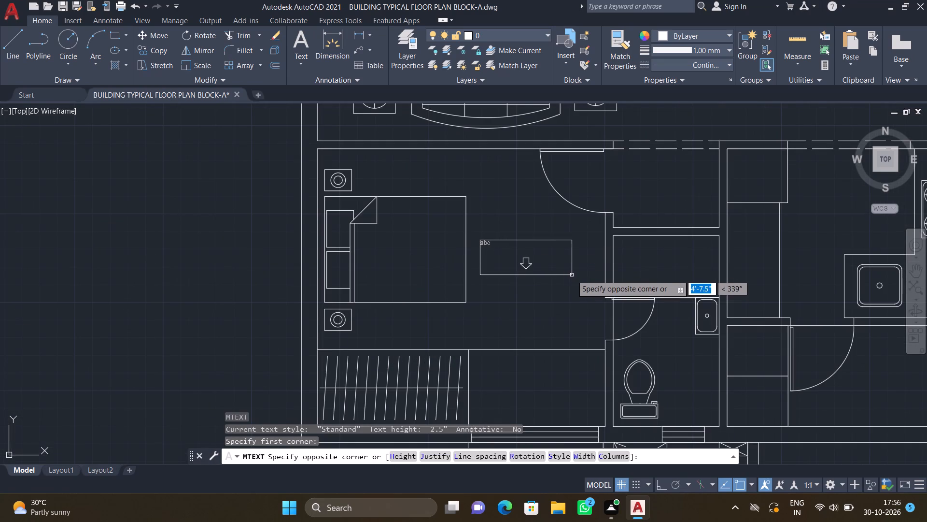
scroll(572, 276, "up", 1)
left_click(588, 283)
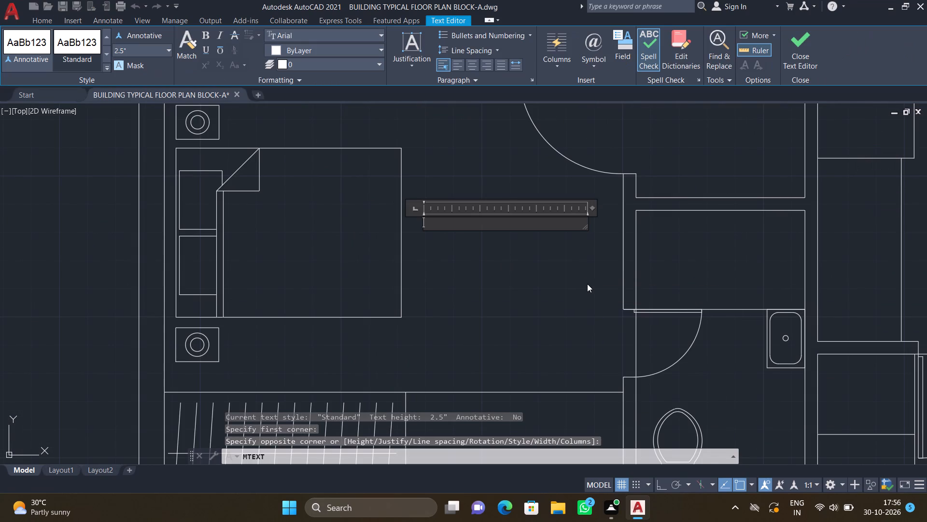
key("m")
key("period")
type("BEDROOM")
key("Return")
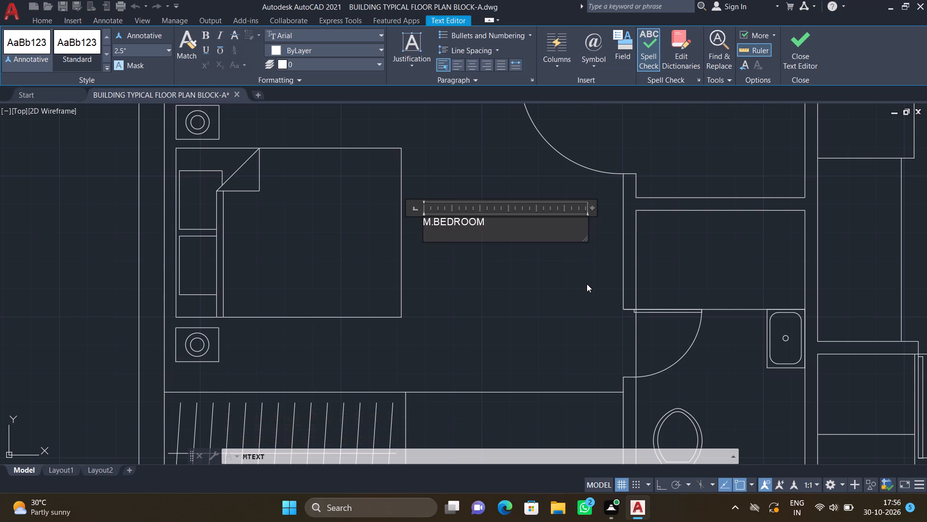
type("13'")
type("7\"*")
type("13'")
type("1\"")
key("Return")
key("Escape")
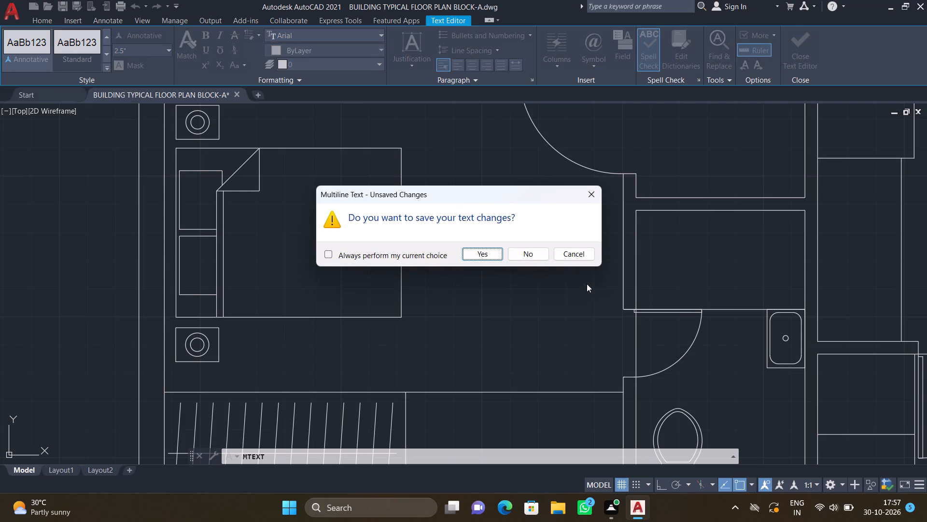
left_click(486, 250)
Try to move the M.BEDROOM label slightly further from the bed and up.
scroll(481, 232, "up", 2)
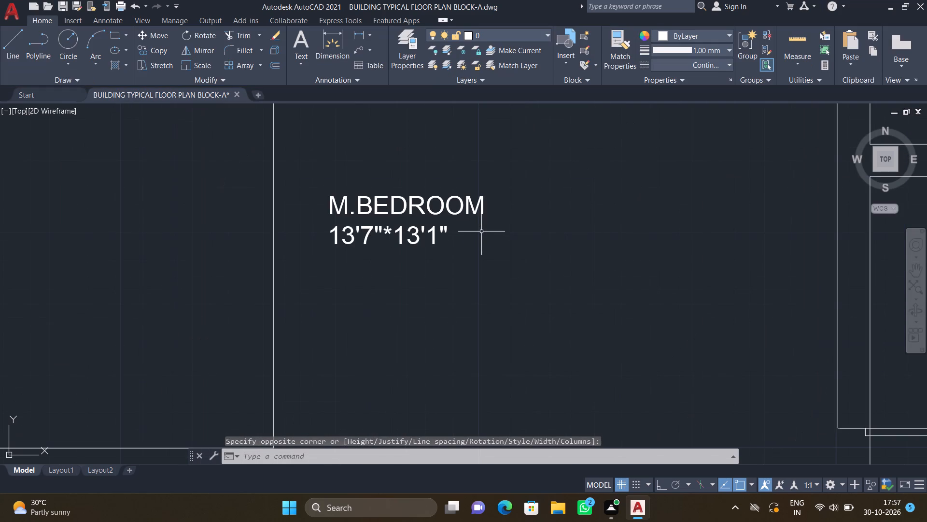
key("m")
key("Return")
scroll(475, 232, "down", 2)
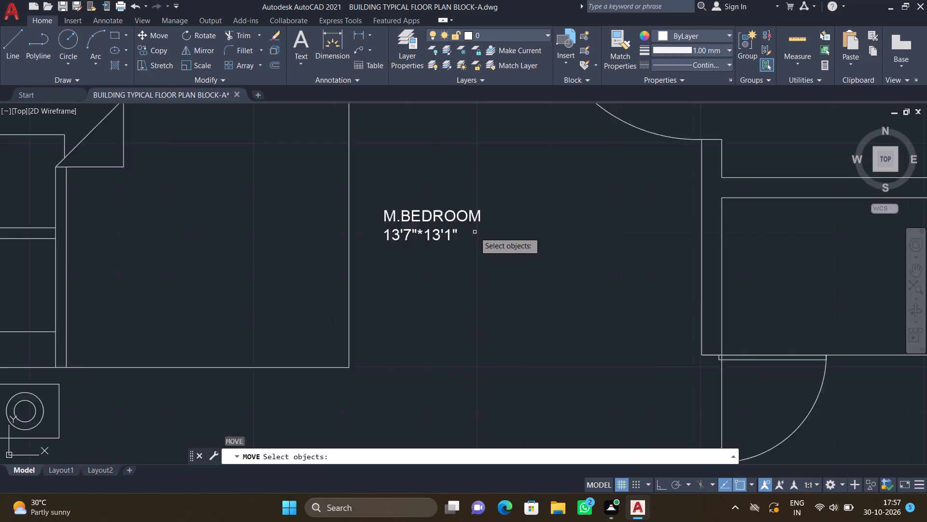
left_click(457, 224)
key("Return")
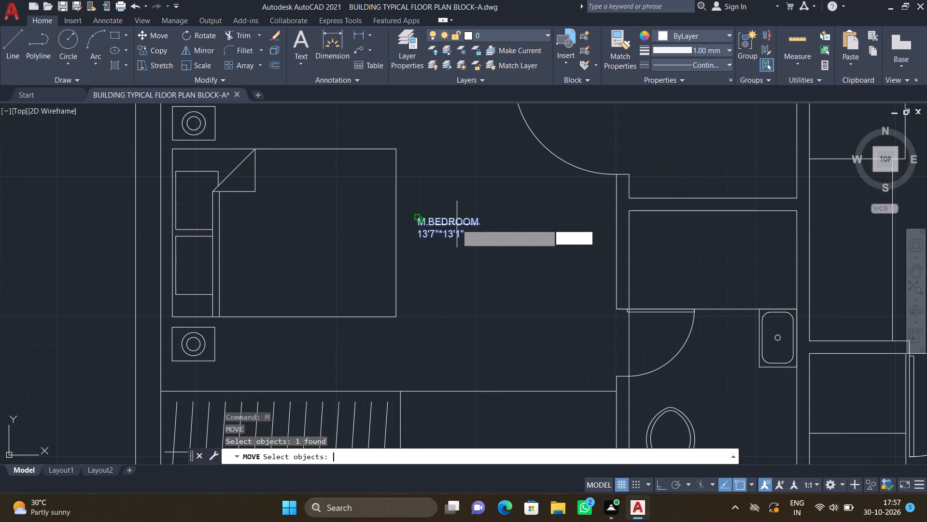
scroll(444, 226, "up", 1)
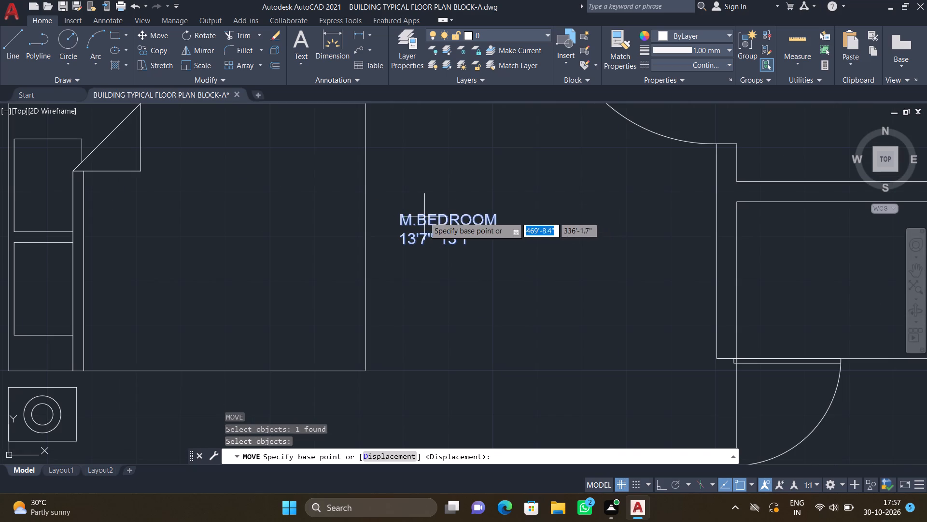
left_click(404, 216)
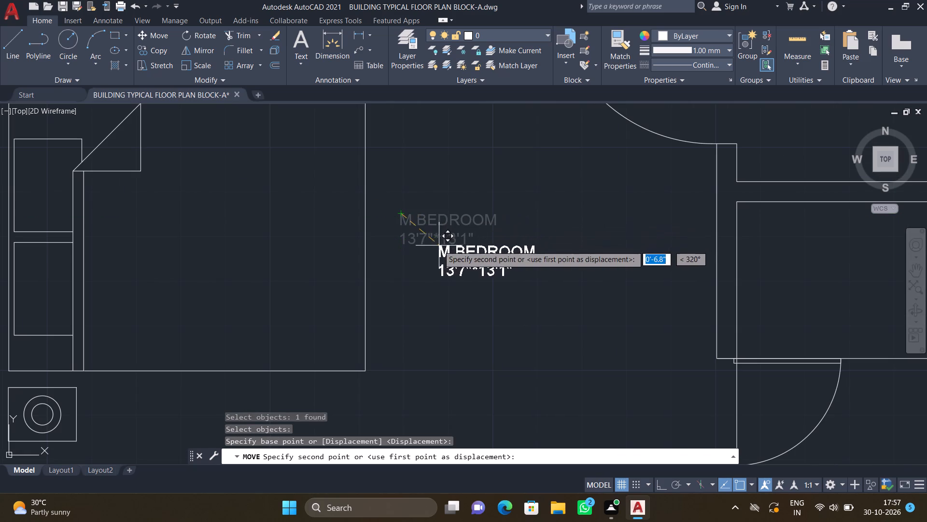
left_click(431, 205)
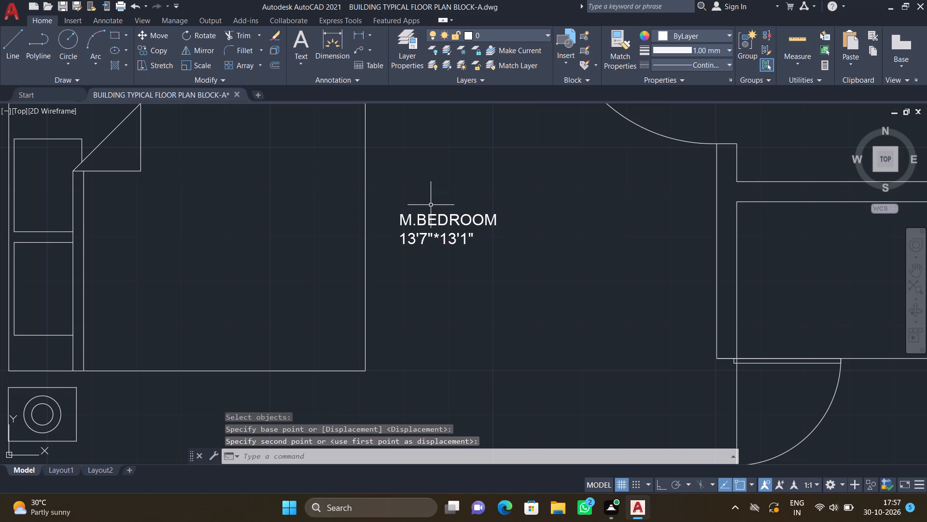
With Ortho on, draw a vertical line across the passage beside the master bedroom door, from the upper dashed opening line to the passage's lower wall.
scroll(428, 211, "down", 3)
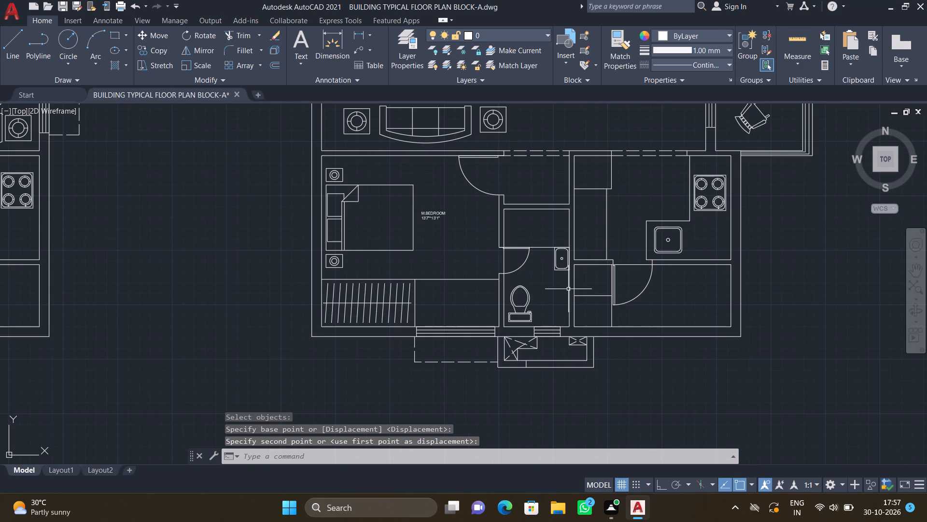
scroll(556, 186, "up", 1)
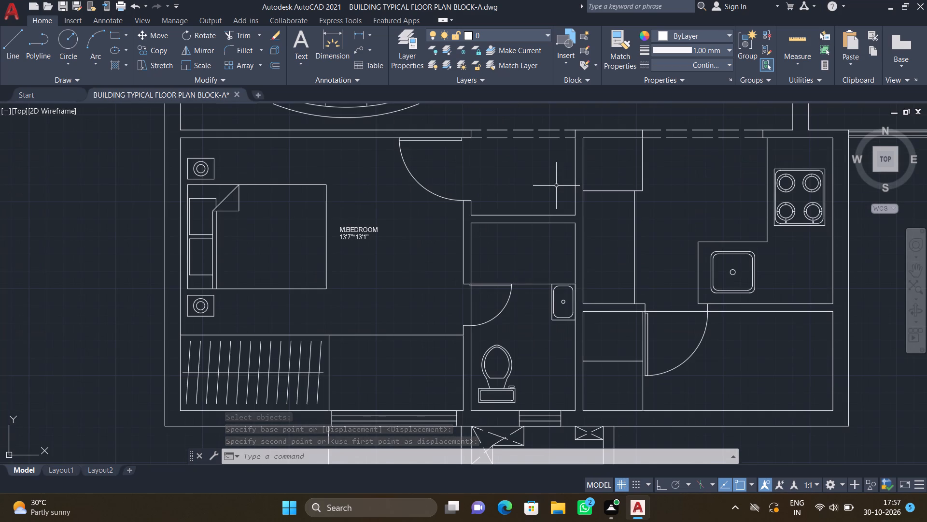
key("l")
key("Return")
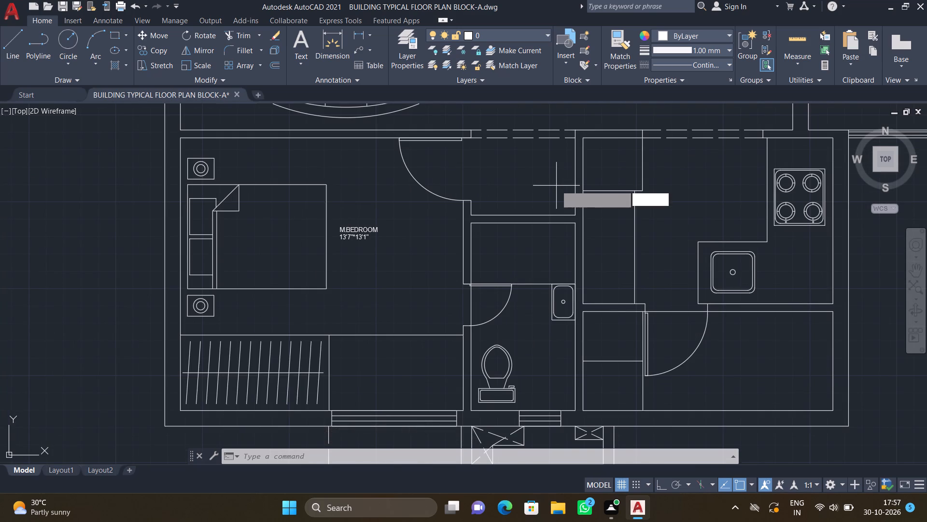
key("F8")
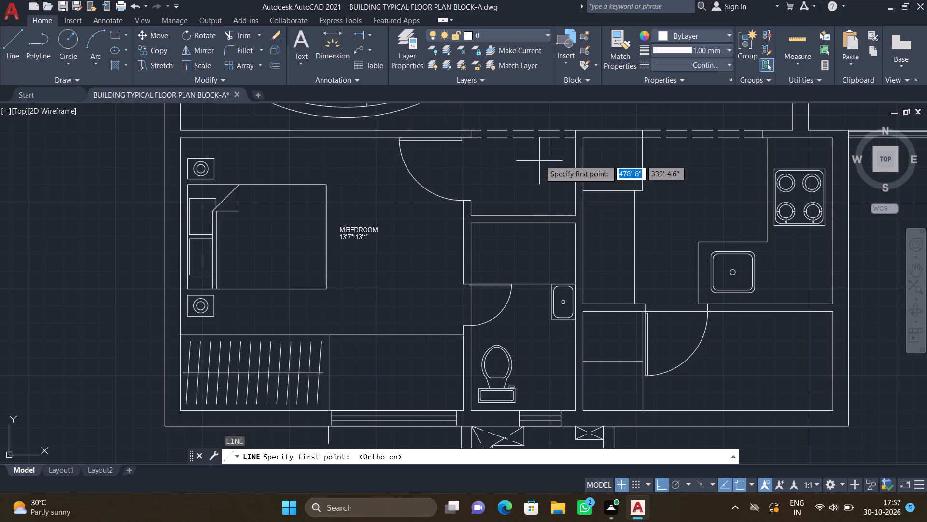
scroll(547, 138, "up", 1)
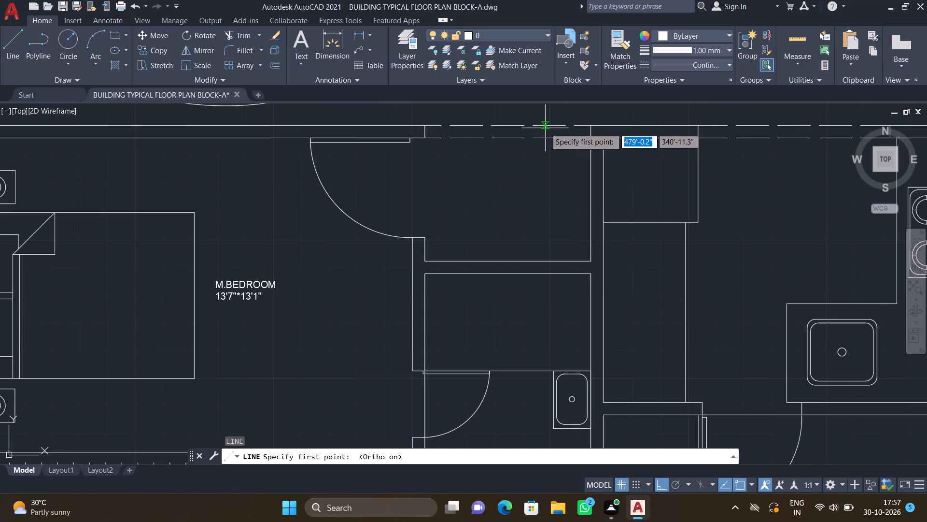
left_click(545, 126)
scroll(544, 245, "up", 1)
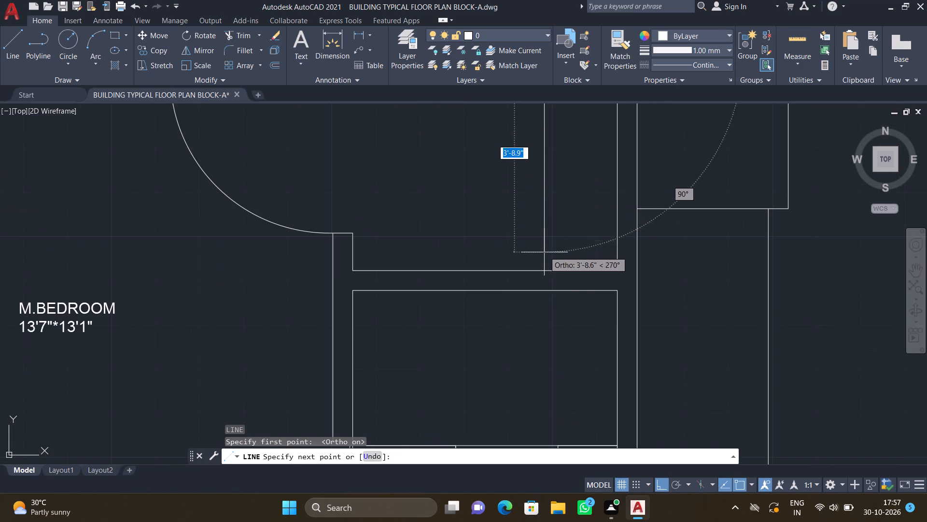
left_click(544, 270)
key("Return")
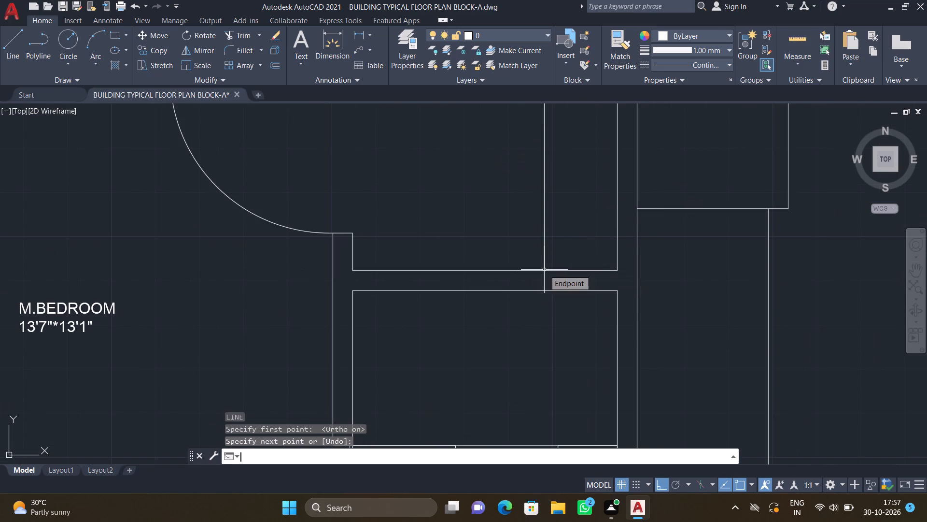
Add a multiline text label reading POOJA in the narrow strip at the passage's closed end, beside the new vertical line.
scroll(540, 268, "down", 2)
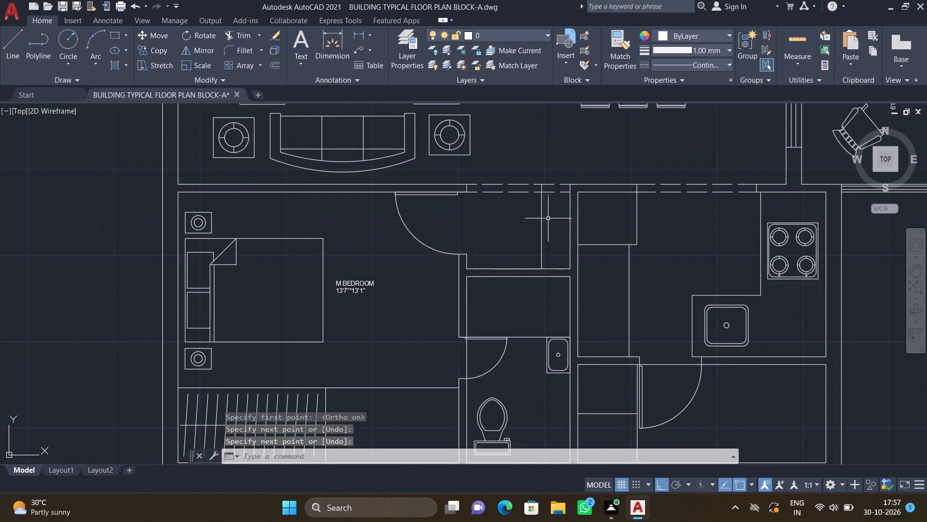
scroll(550, 220, "up", 1)
type("MT")
key("Return")
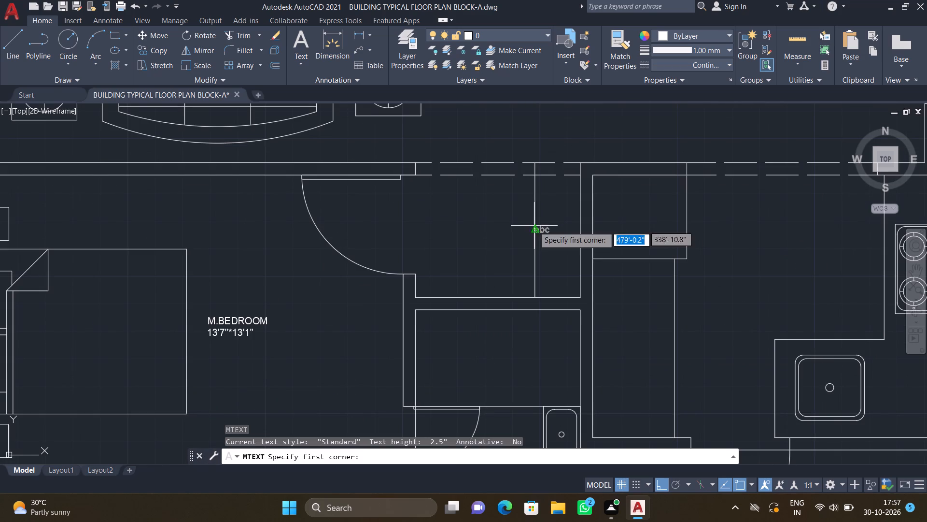
scroll(530, 231, "up", 3)
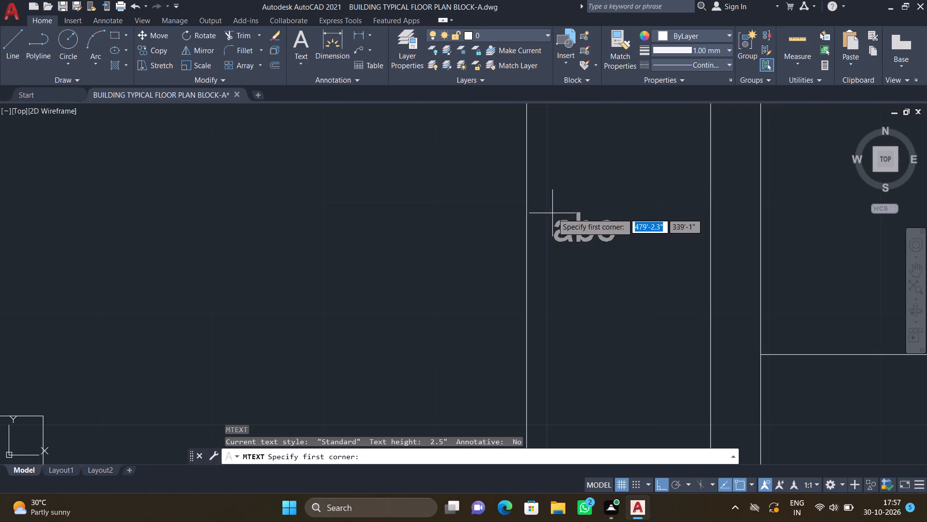
left_click(544, 208)
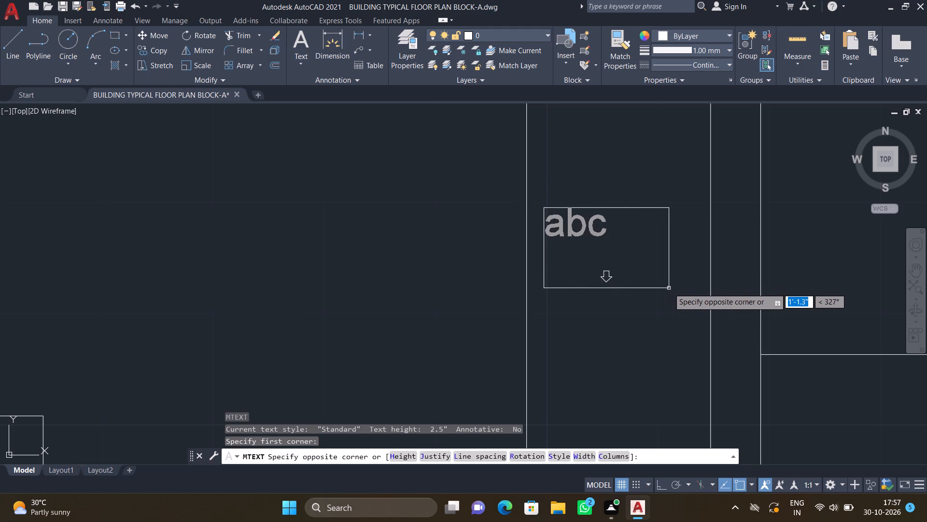
left_click(669, 288)
type("POOJA")
key("Return")
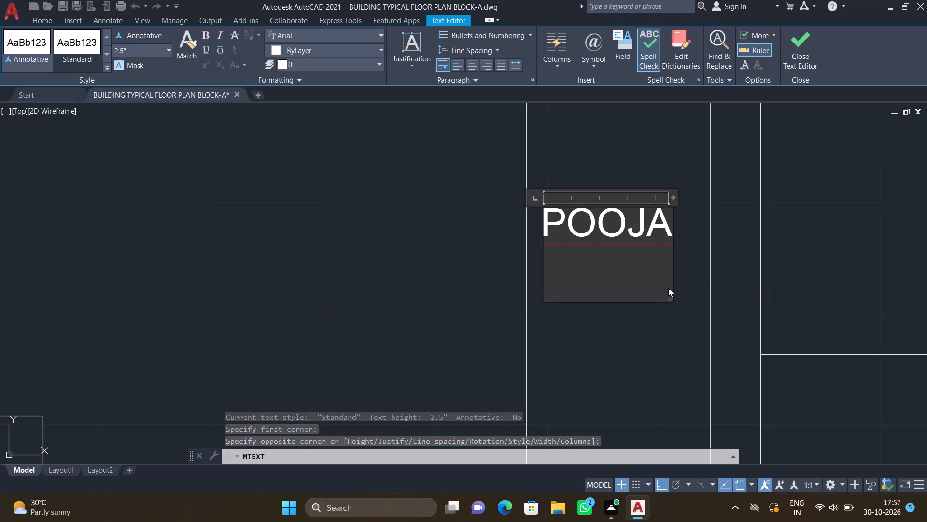
key("Escape")
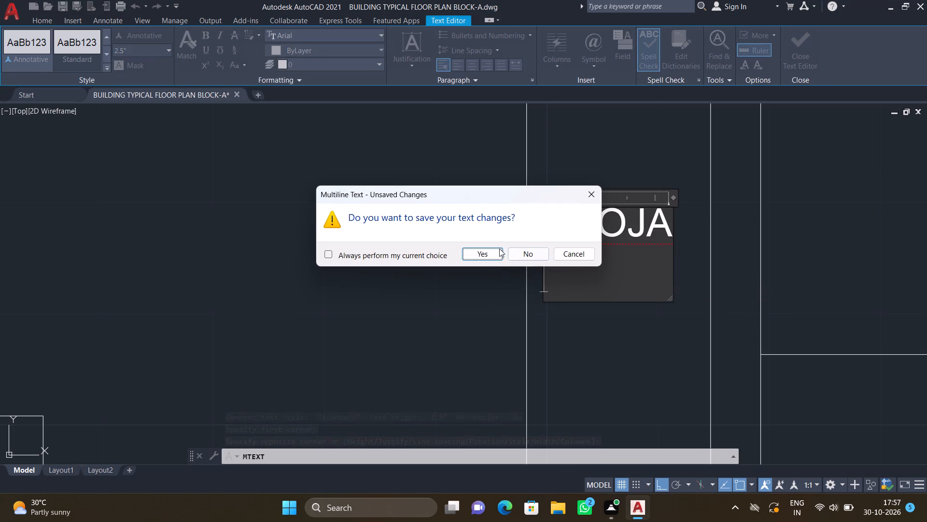
left_click(495, 248)
With Ortho on, rotate the POOJA label 90° about its upper-left corner so it reads vertically along the strip.
scroll(540, 234, "down", 2)
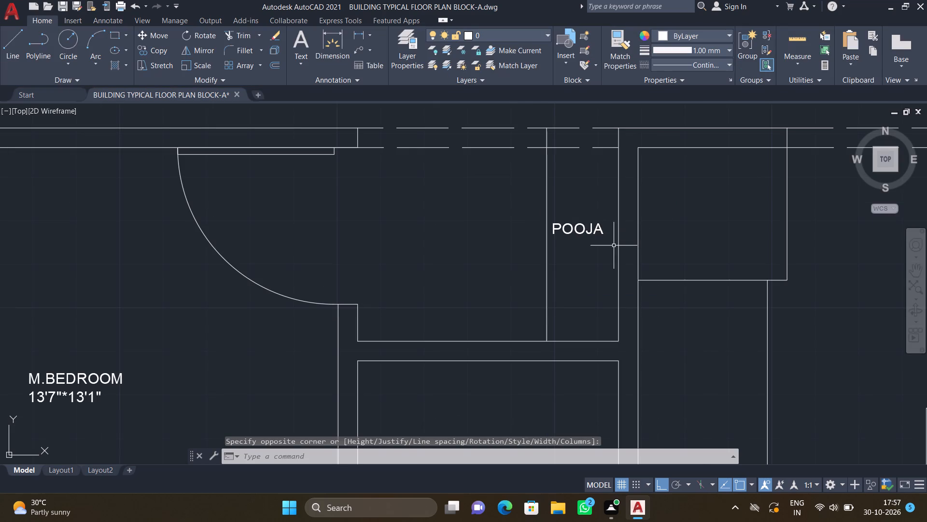
type("RO")
key("Return")
key("F8")
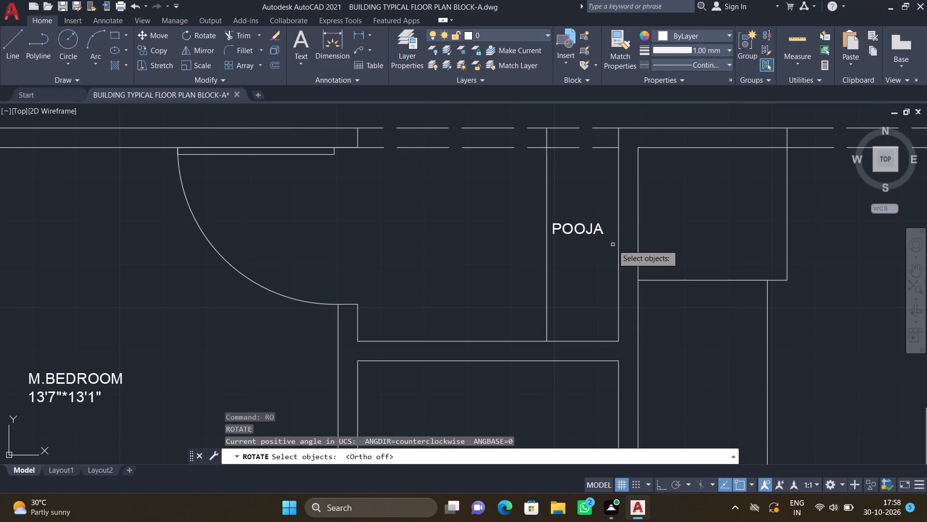
key("F8")
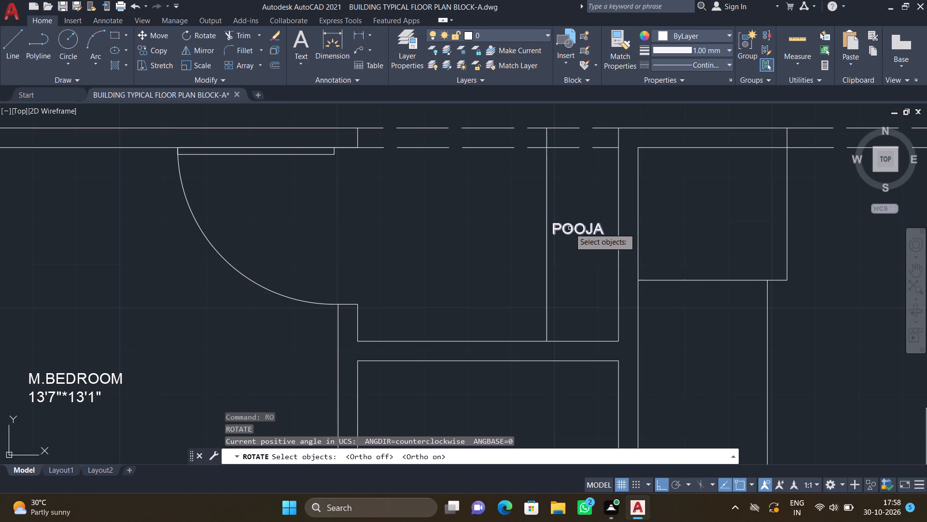
left_click(570, 228)
key("Return")
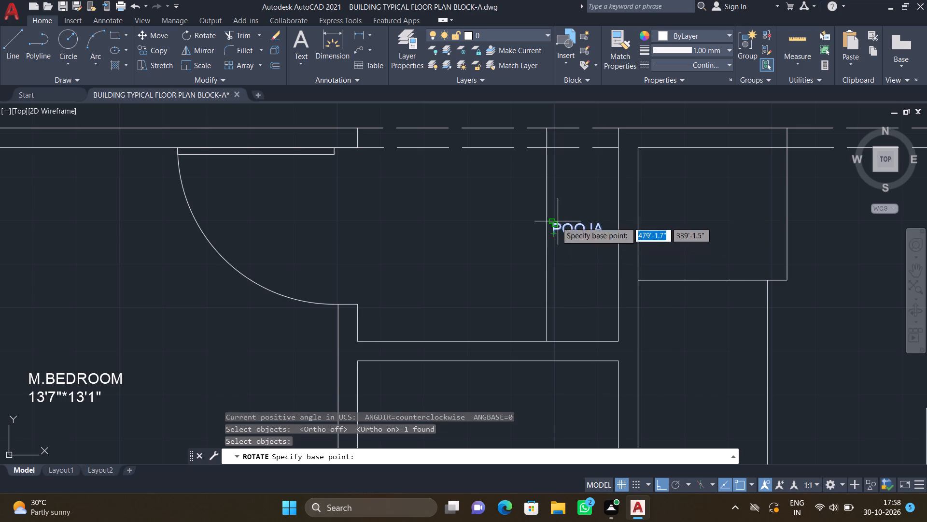
left_click(553, 222)
scroll(559, 171, "up", 1)
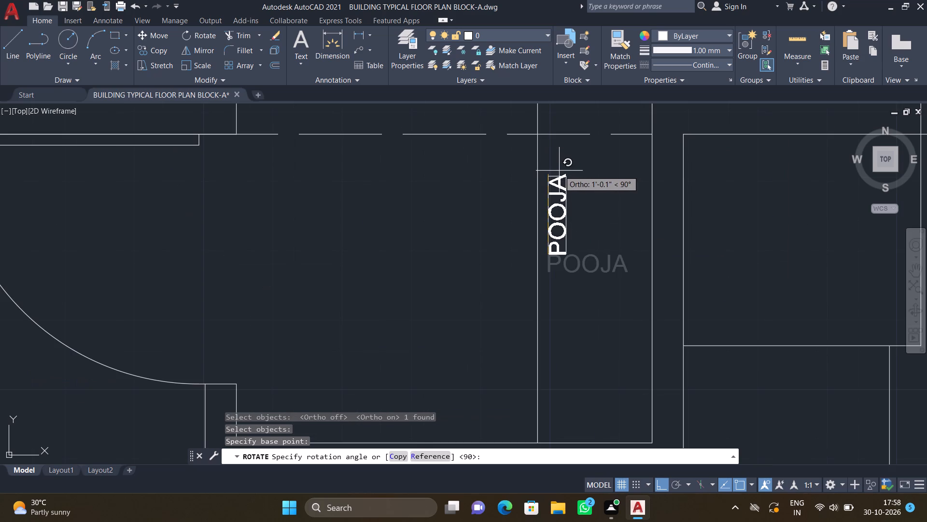
left_click(559, 170)
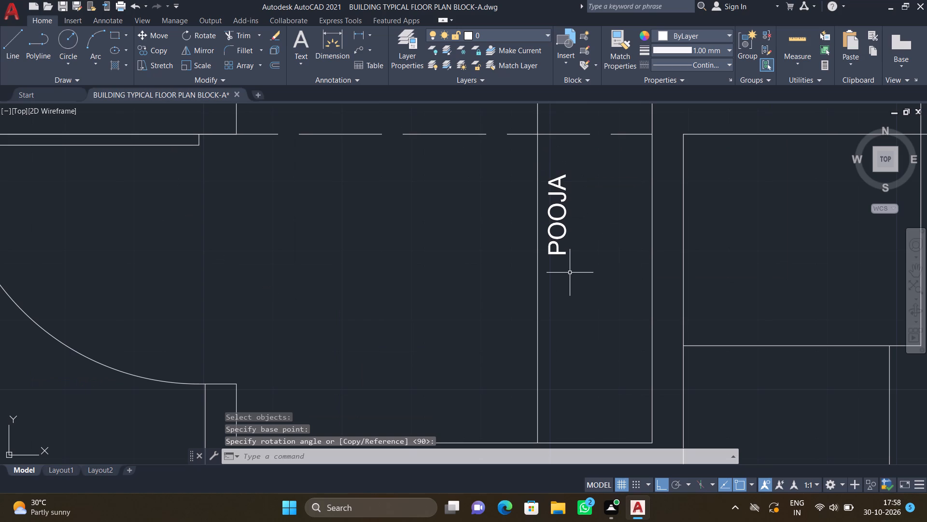
With Ortho off, move the POOJA label about 1' down and inwards to the middle of the narrow strip.
key("F8")
key("m")
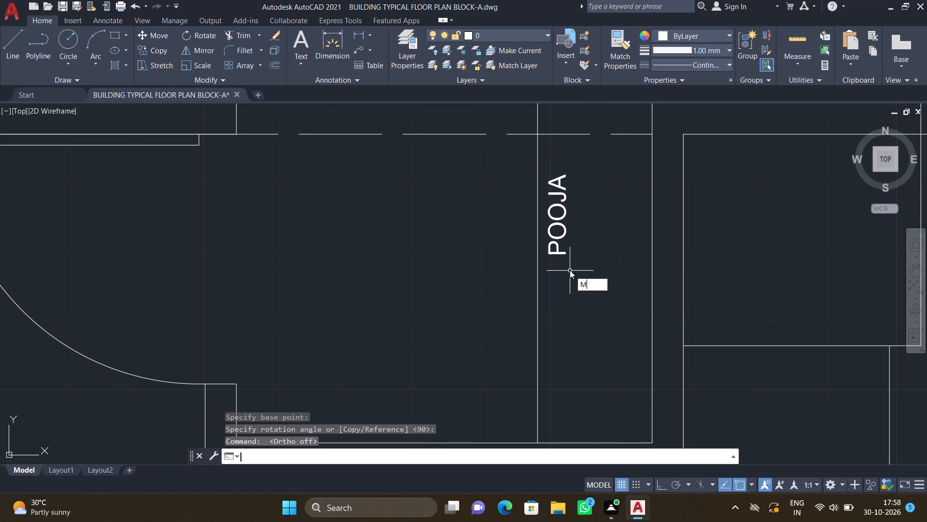
key("Return")
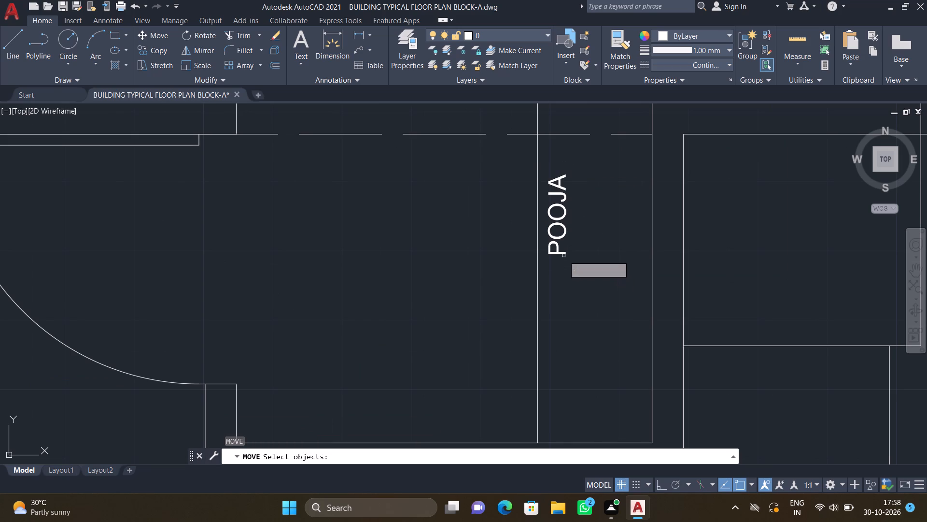
left_click(562, 252)
key("Return")
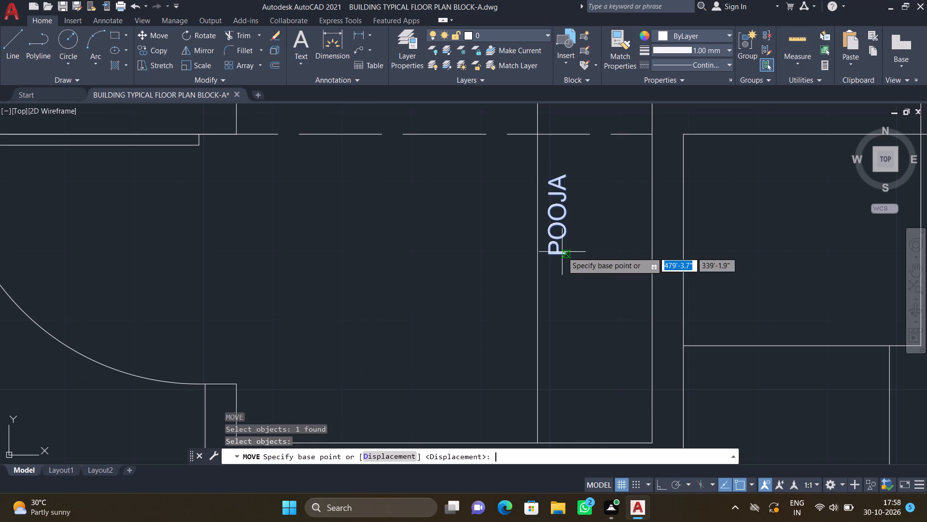
left_click(549, 254)
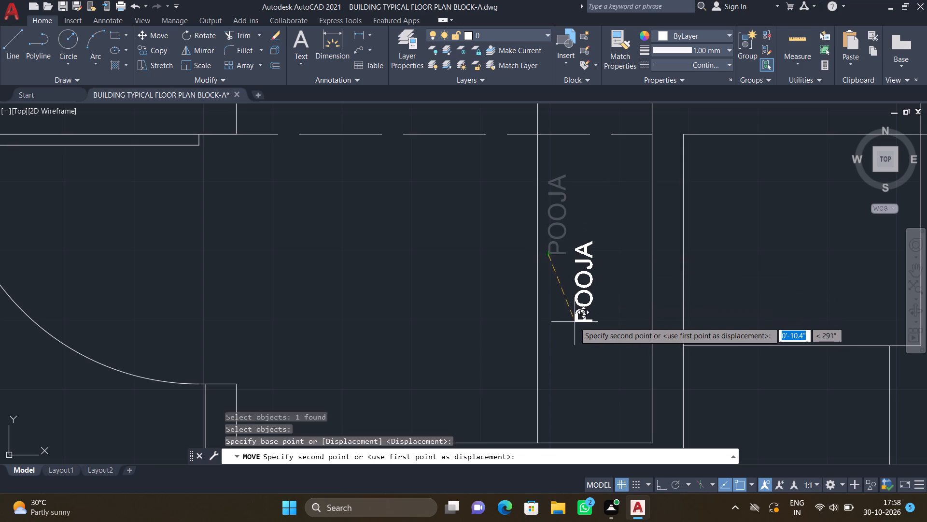
left_click(583, 328)
Add a two-line multiline text label reading M.TOILET and 5'0"*9'0" in the empty compartment between the passage and the master toilet fixtures.
scroll(576, 317, "down", 3)
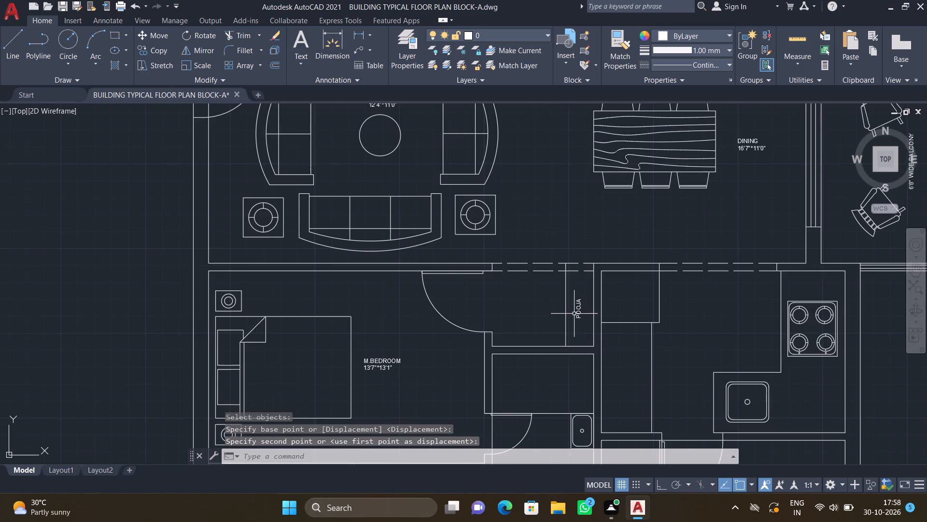
scroll(549, 345, "down", 2)
middle_click_drag(536, 330, 536, 309)
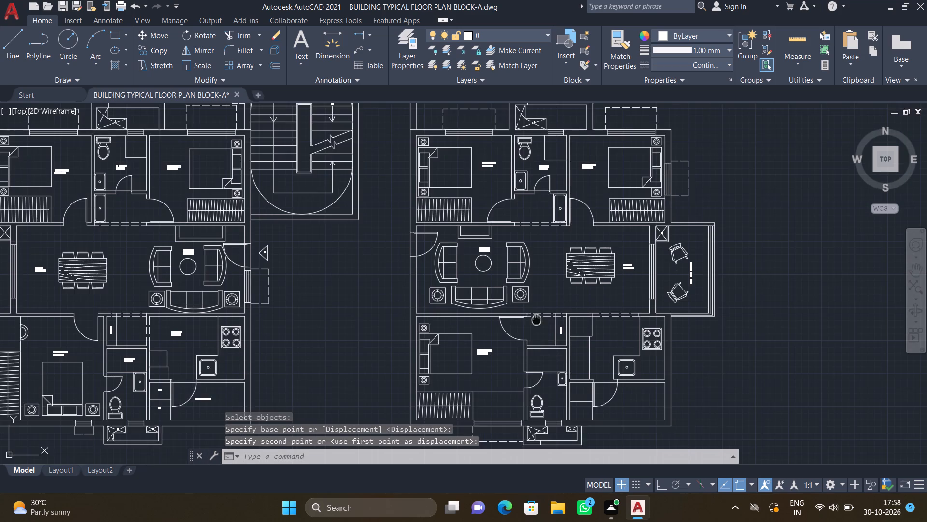
middle_click_drag(536, 309, 533, 260)
scroll(543, 298, "up", 3)
type("MT")
key("Return")
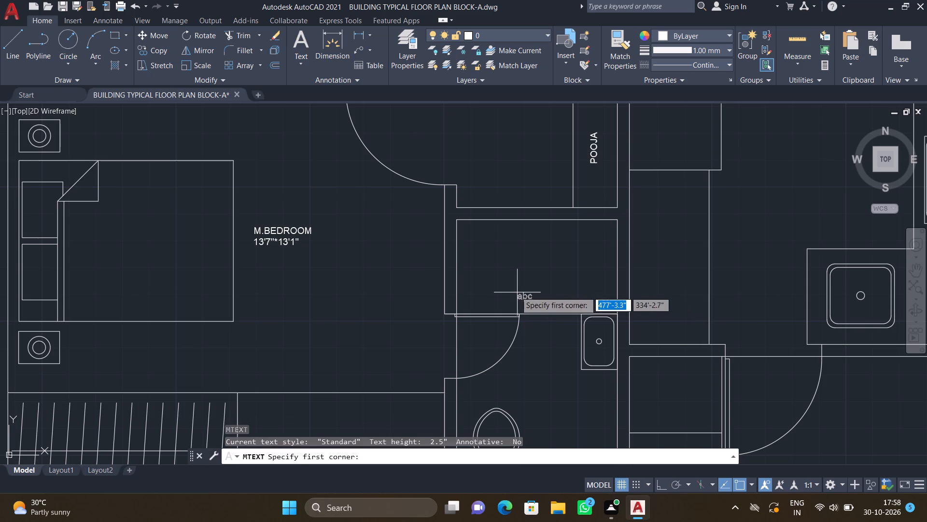
scroll(476, 247, "up", 1)
left_click(475, 235)
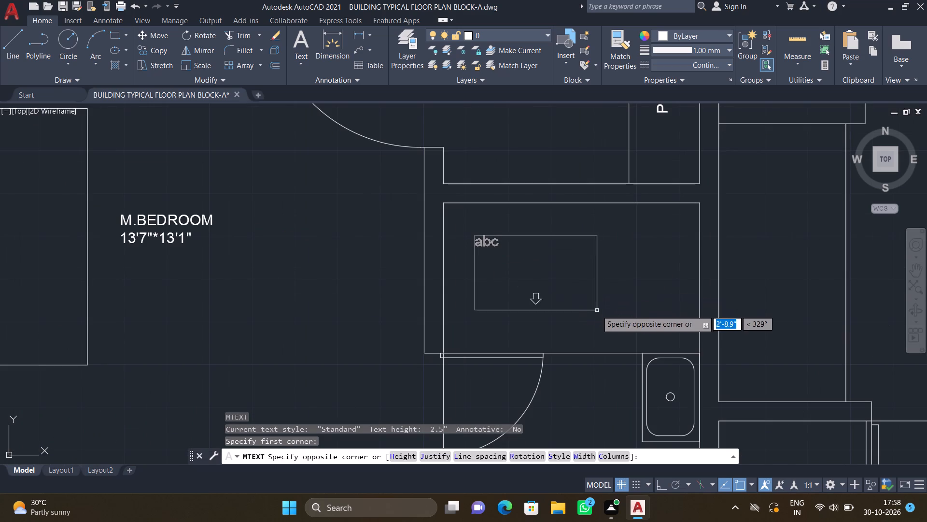
left_click(654, 323)
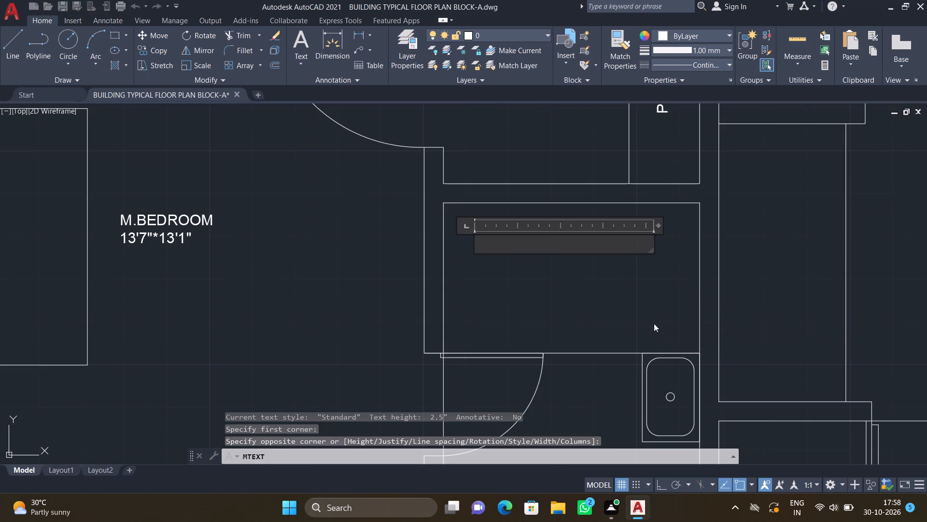
type("M.")
type("TOILET")
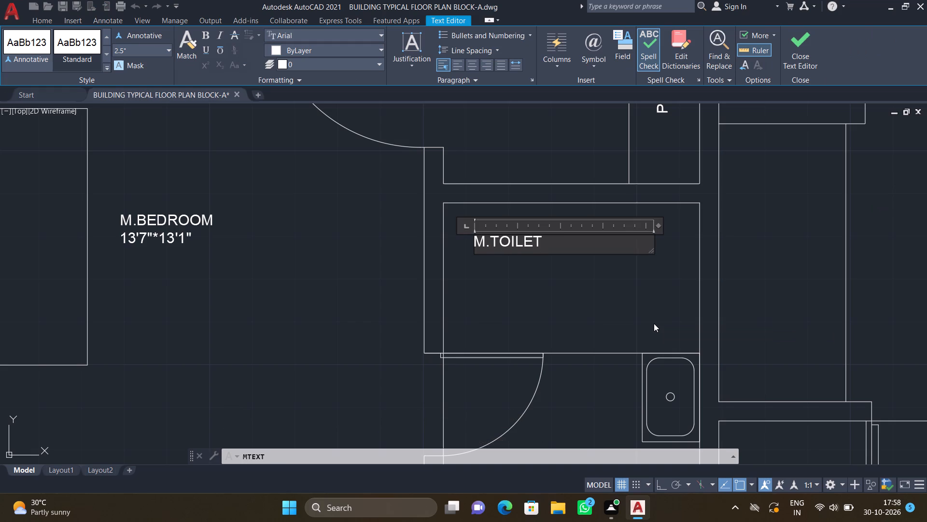
key("Return")
type("5'")
type("0\"*")
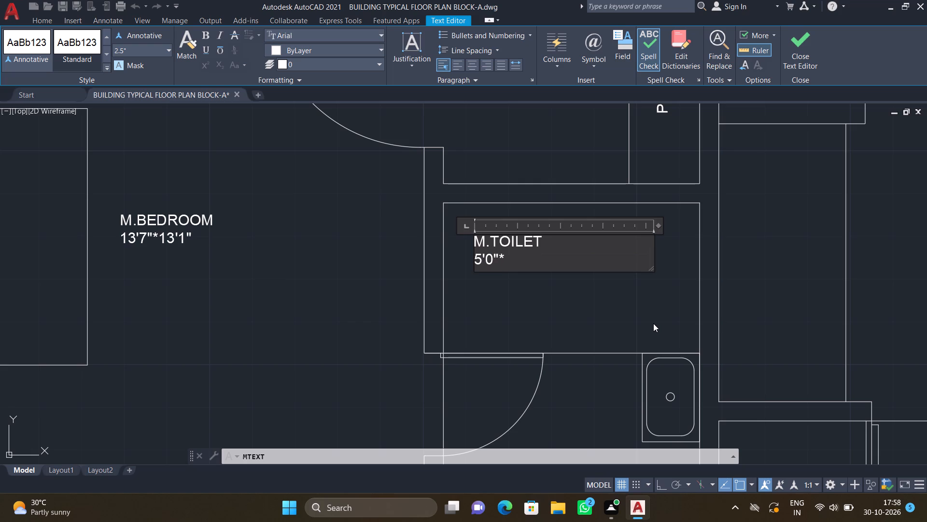
type("9'")
type("0\"")
key("Return")
key("Escape")
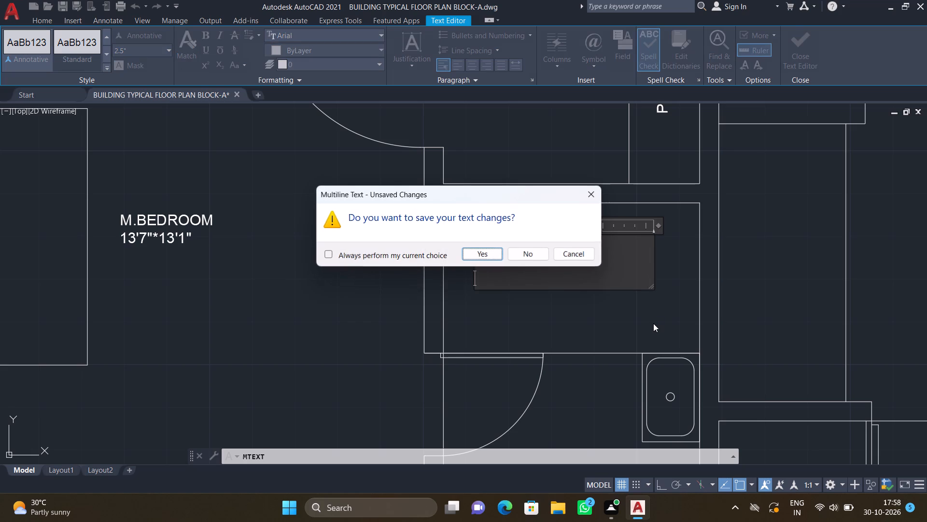
left_click(488, 253)
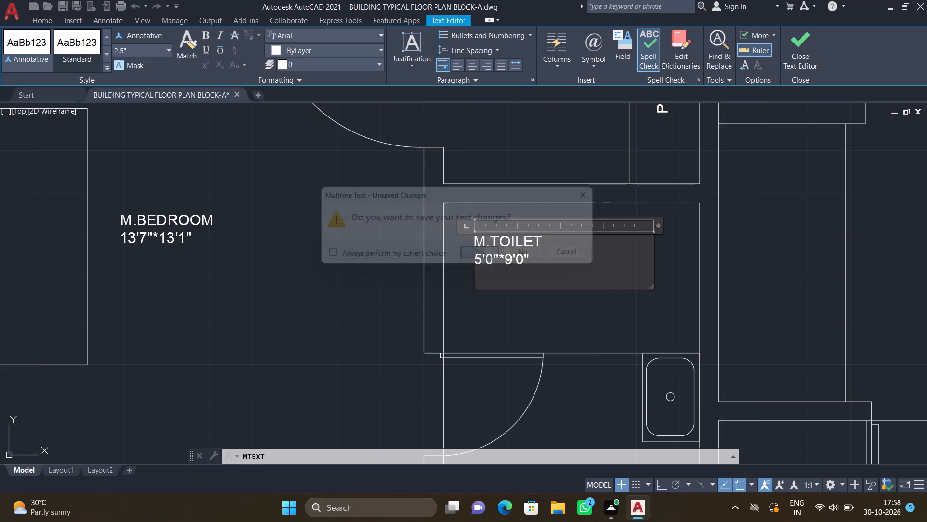
Move the M.TOILET label about 7" straight down within its compartment.
scroll(579, 269, "up", 1)
key("m")
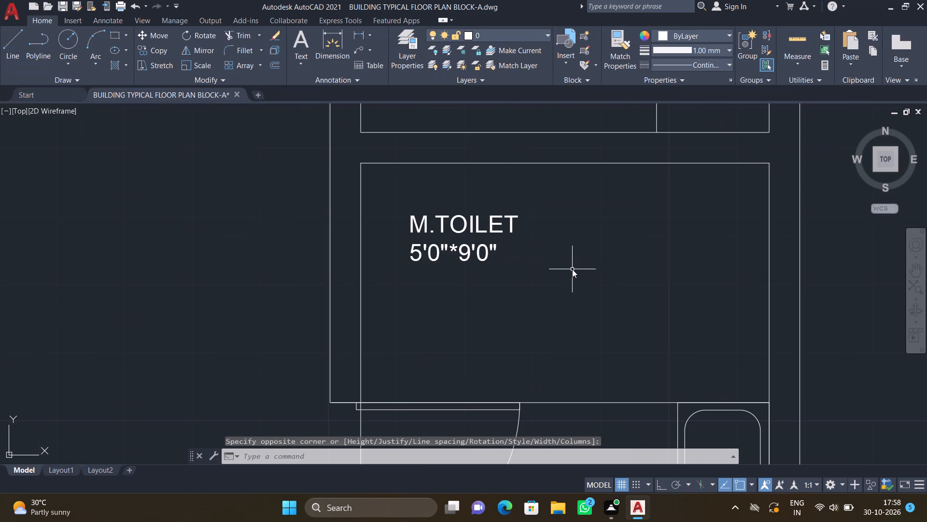
key("Return")
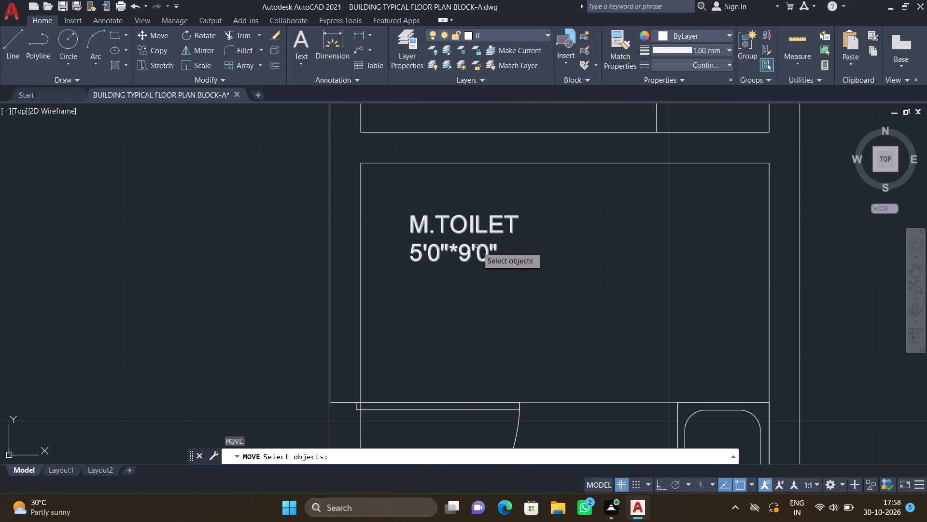
left_click(487, 250)
key("Return")
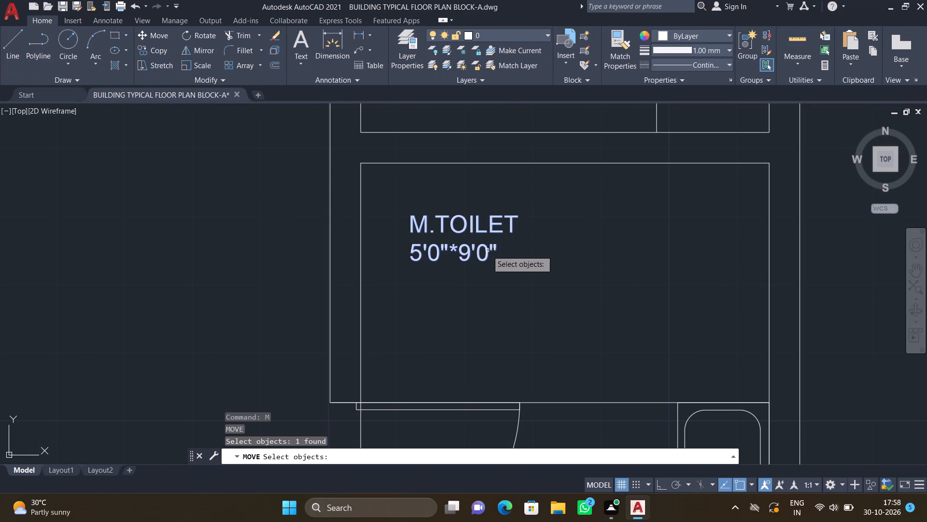
left_click(407, 210)
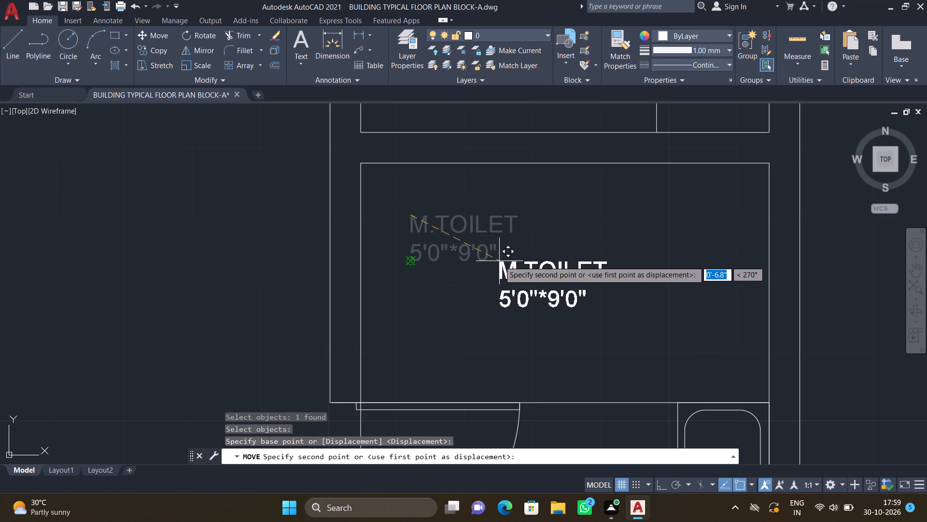
left_click(500, 261)
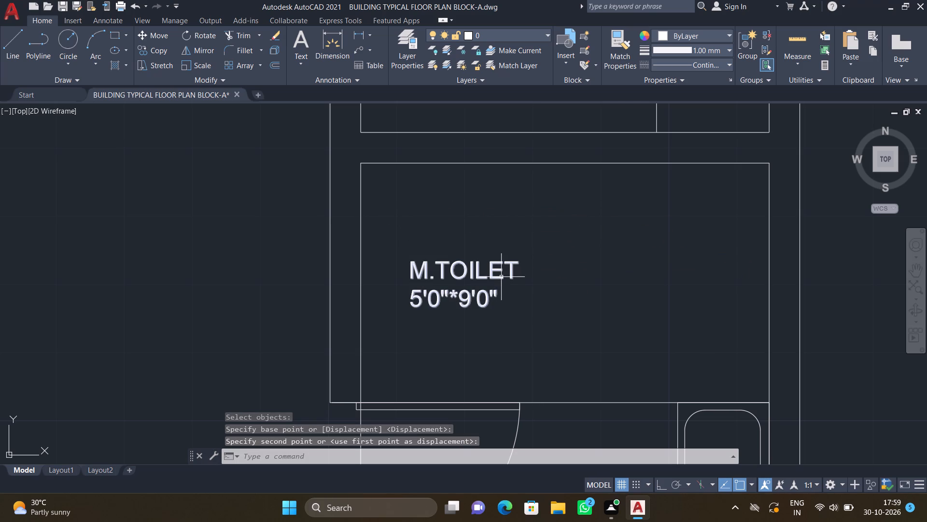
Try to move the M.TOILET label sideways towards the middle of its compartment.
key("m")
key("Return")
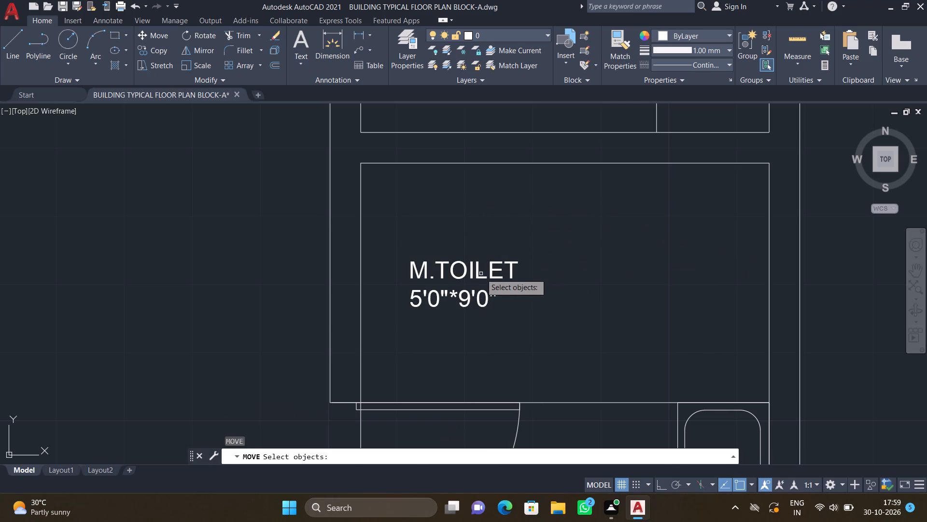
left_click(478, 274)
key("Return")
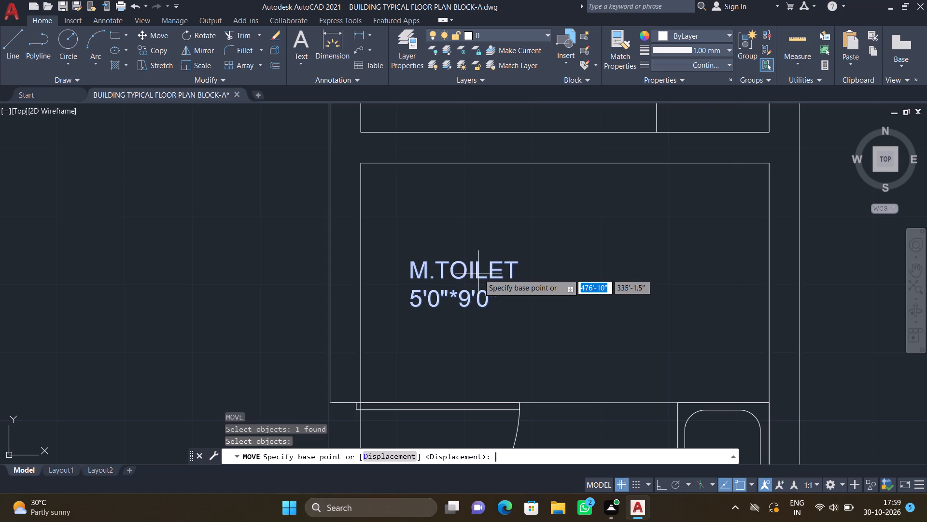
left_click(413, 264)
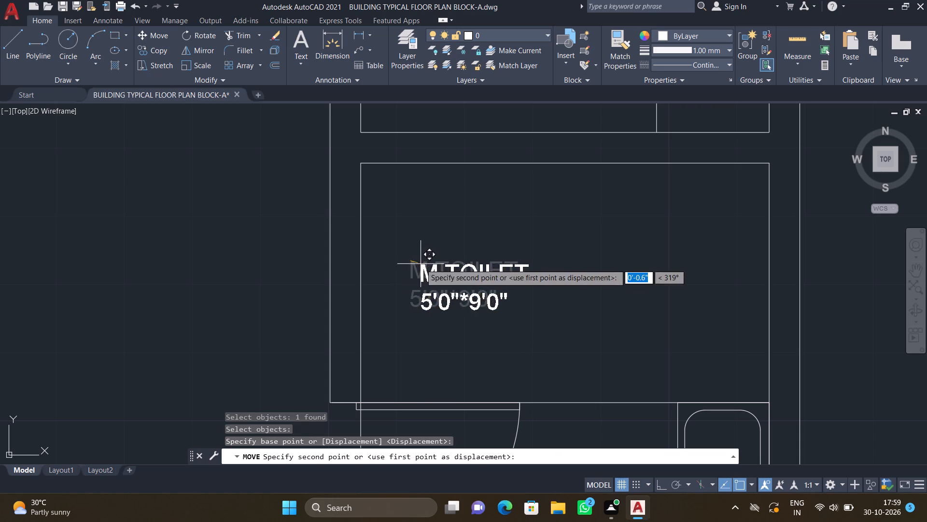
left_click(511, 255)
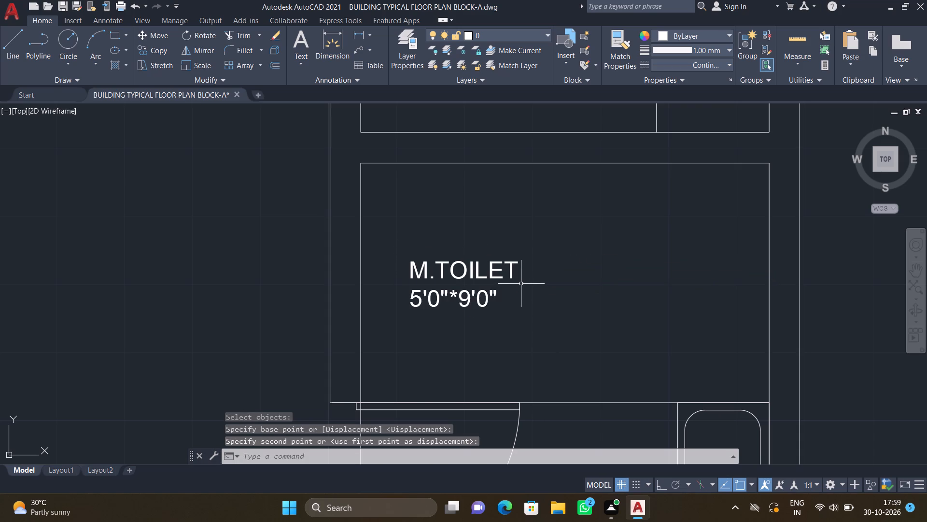
Move the M.TOILET label about 1' sideways to the middle of its compartment.
key("m")
key("Return")
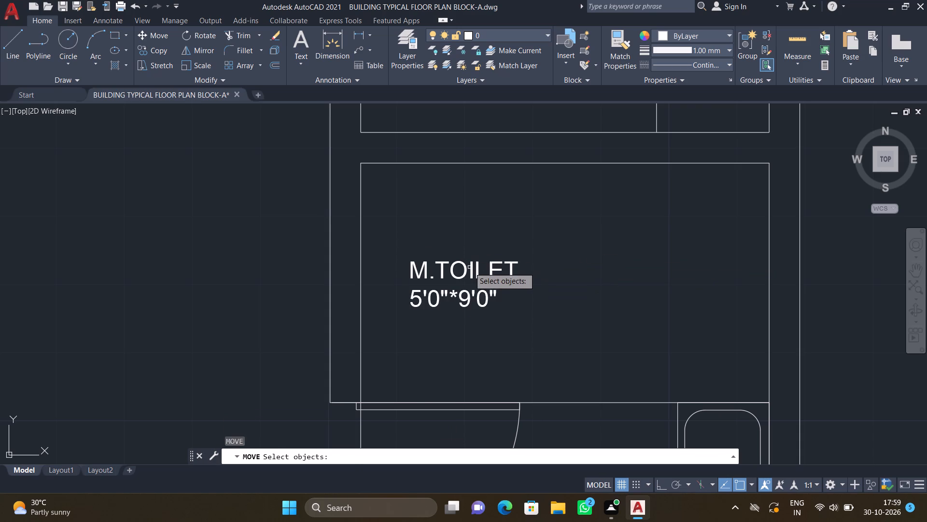
left_click(470, 275)
key("Return")
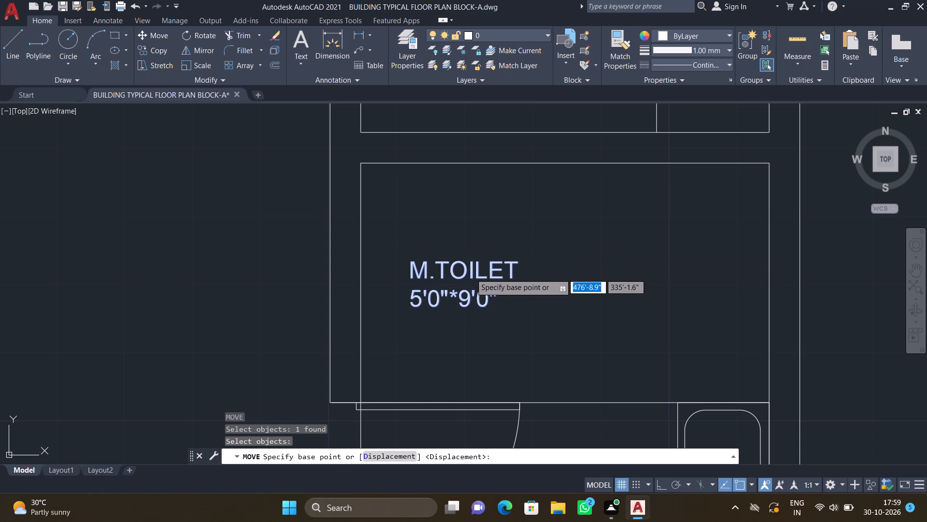
left_click(410, 265)
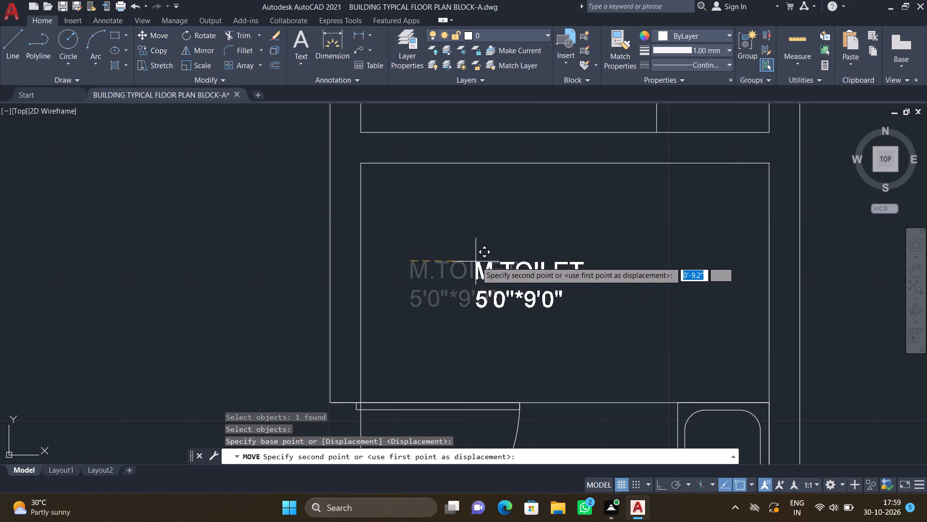
left_click(502, 261)
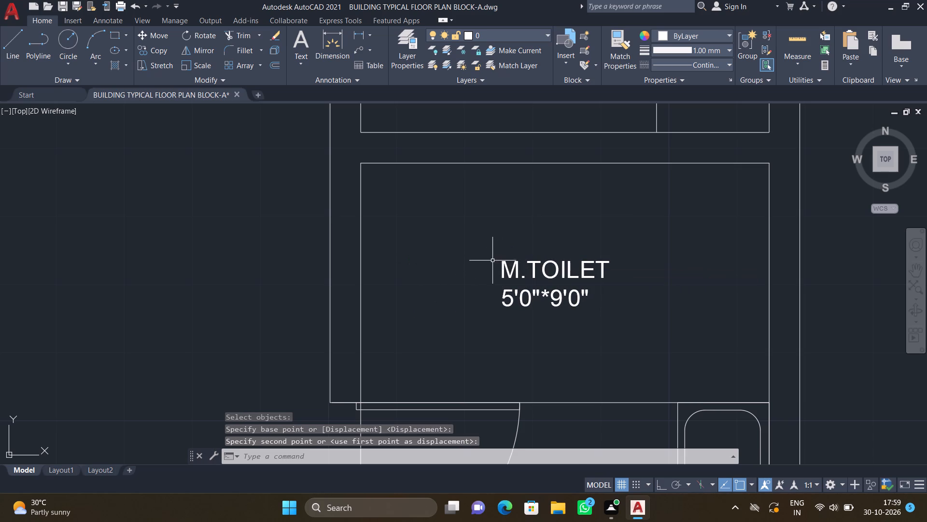
Add a multiline text label reading 4'9" W UTILITY in the open area of the utility beside the door swing.
scroll(495, 263, "down", 4)
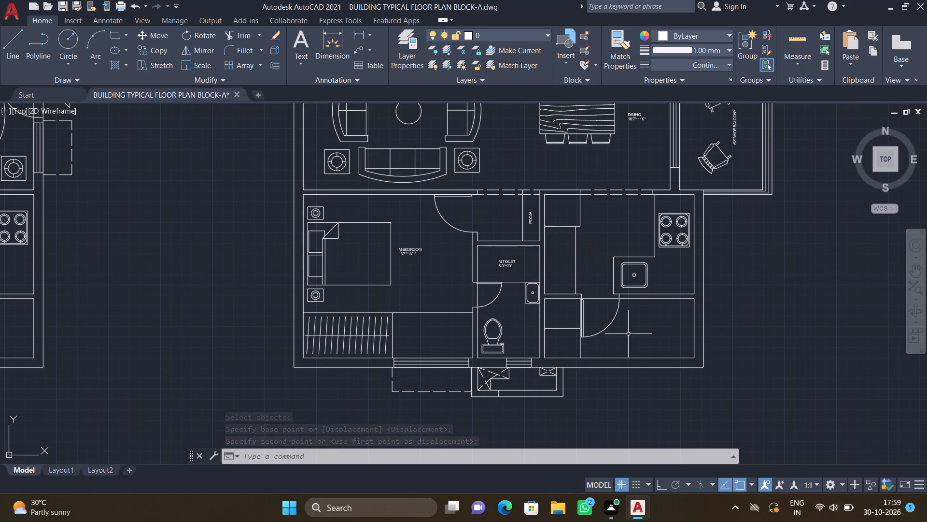
scroll(634, 334, "up", 2)
type("MT")
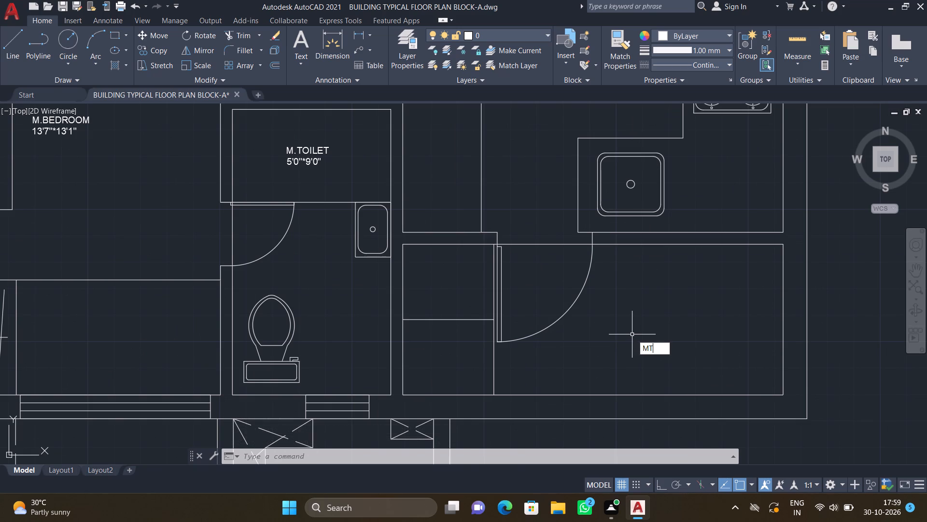
key("Return")
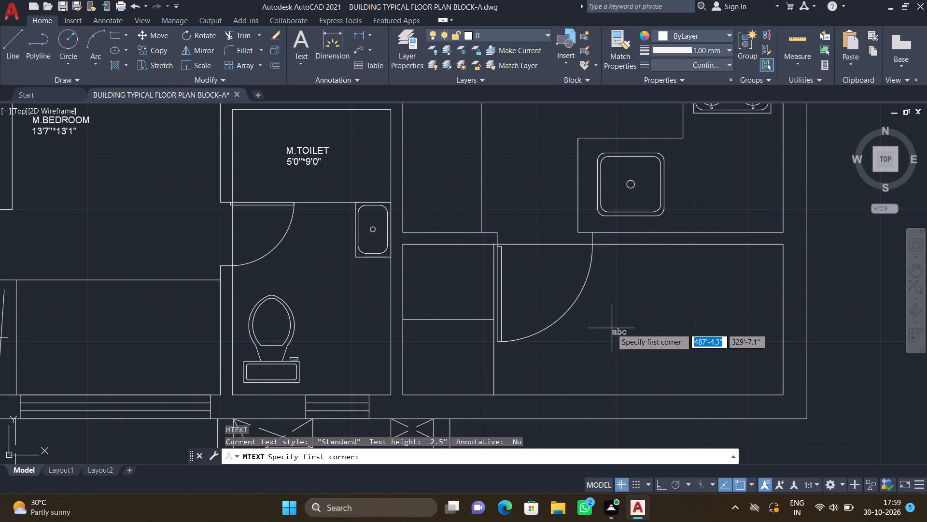
scroll(606, 321, "up", 1)
left_click_drag(585, 295, 592, 305)
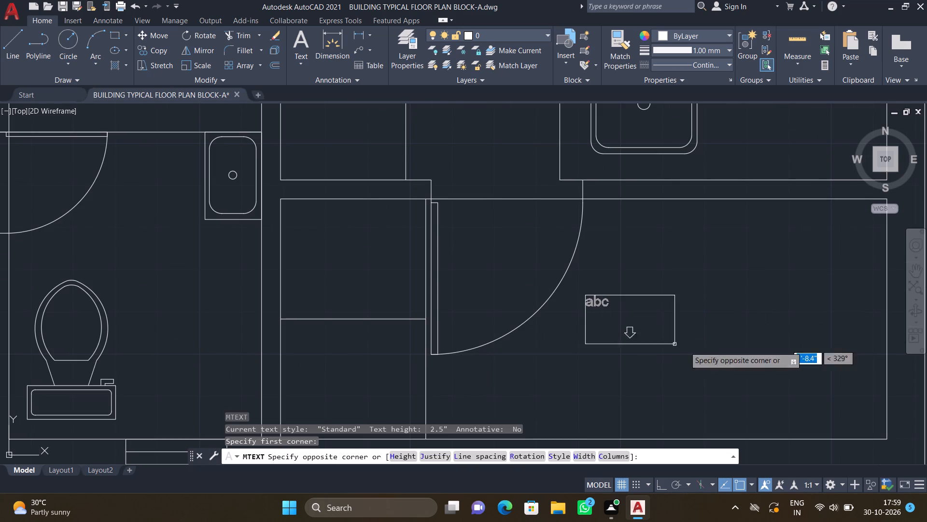
left_click(813, 360)
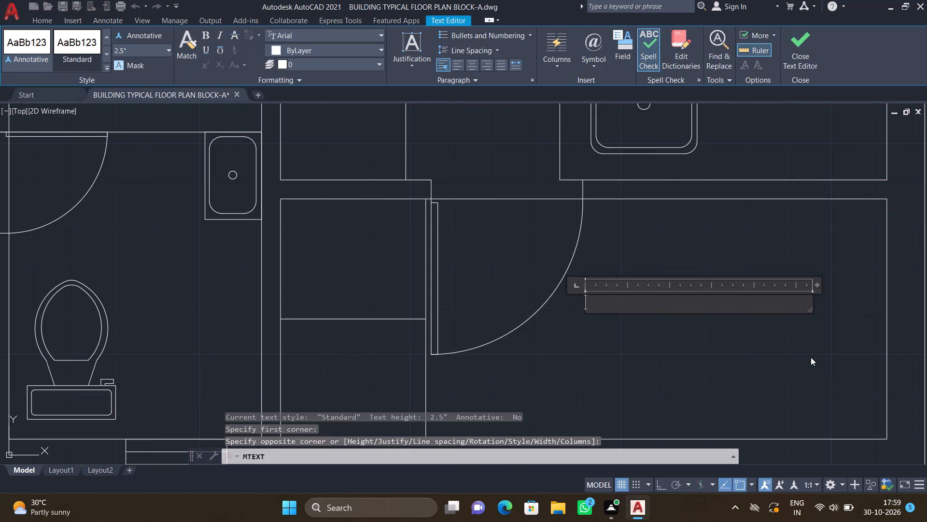
type("4'")
type("9\"")
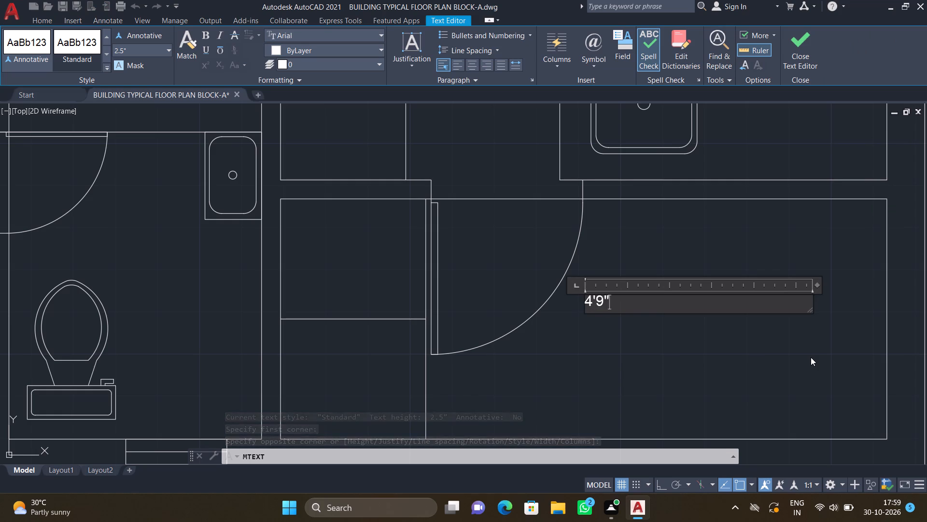
key("space")
type("W UTILITY")
key("Return")
key("Escape")
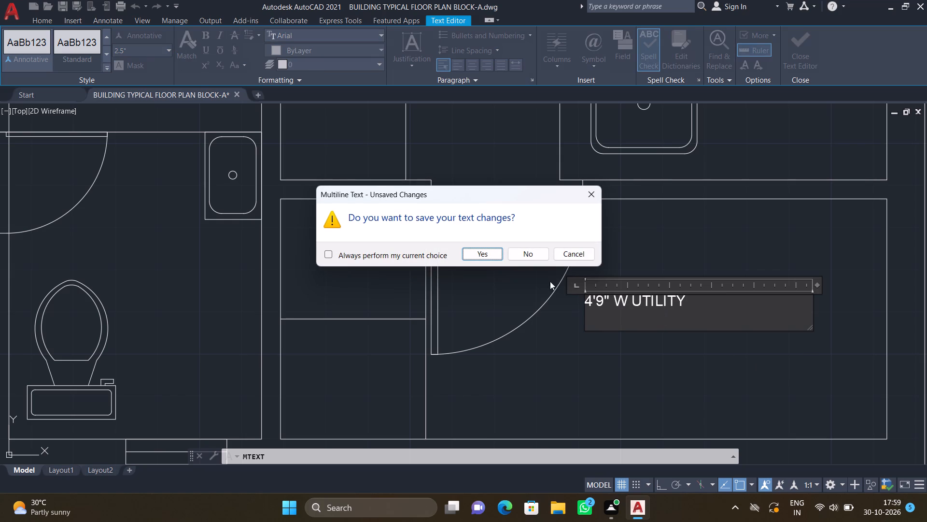
left_click(476, 256)
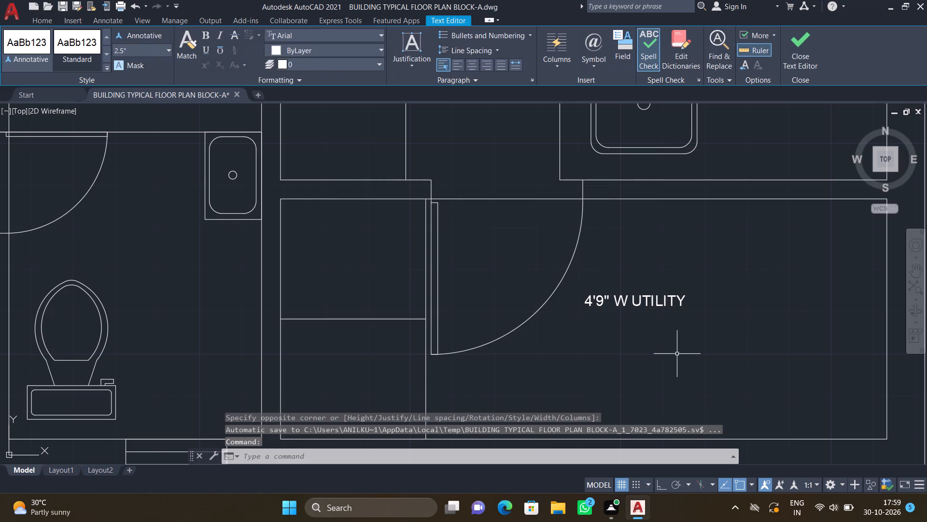
Move the 4'9" W UTILITY label slightly down towards mid-height of the utility.
scroll(693, 319, "up", 1)
key("m")
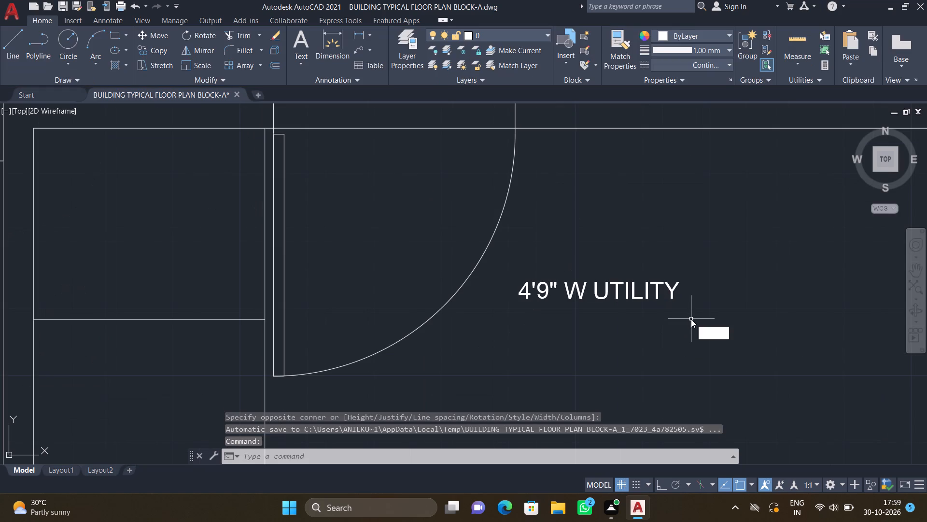
key("Return")
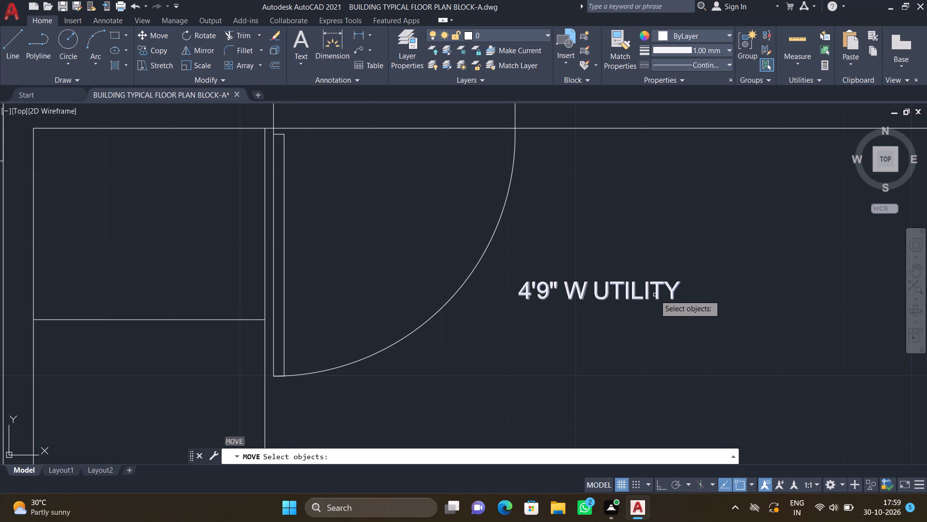
left_click(655, 295)
key("Return")
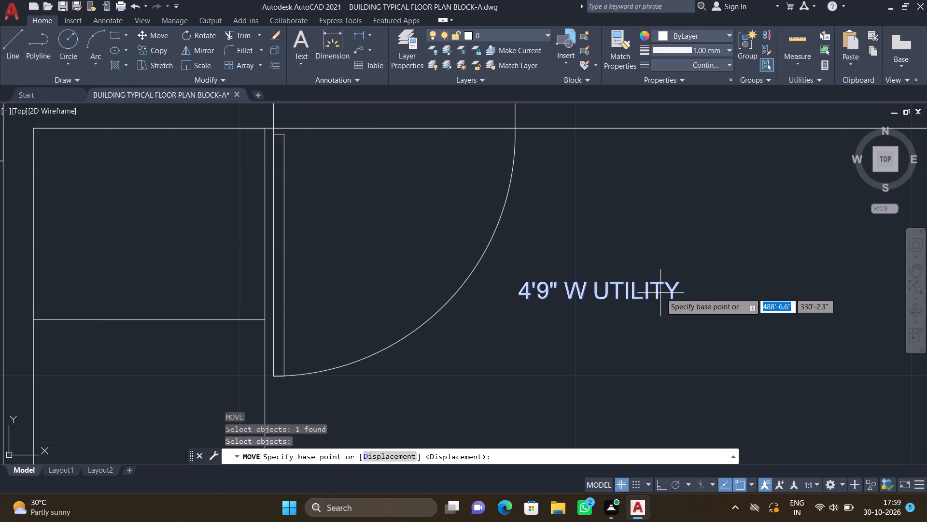
left_click(525, 284)
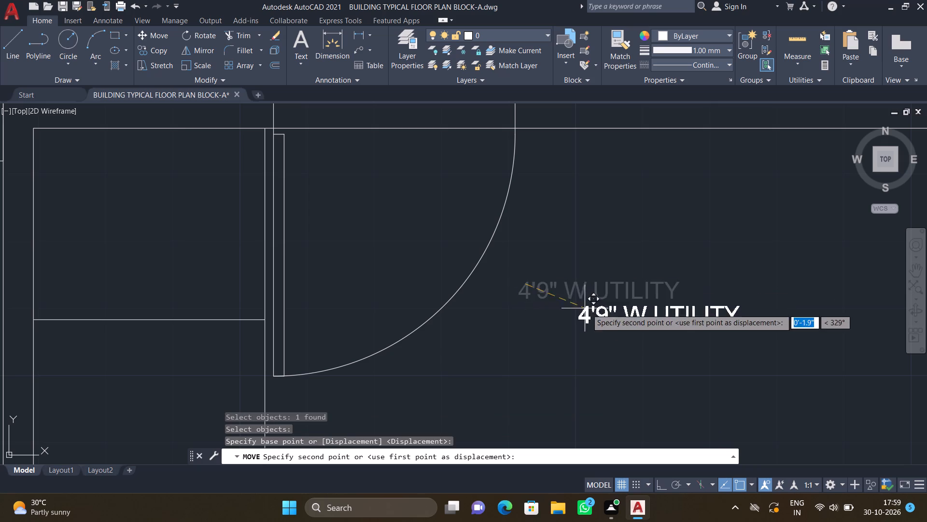
scroll(618, 306, "down", 1)
left_click(645, 306)
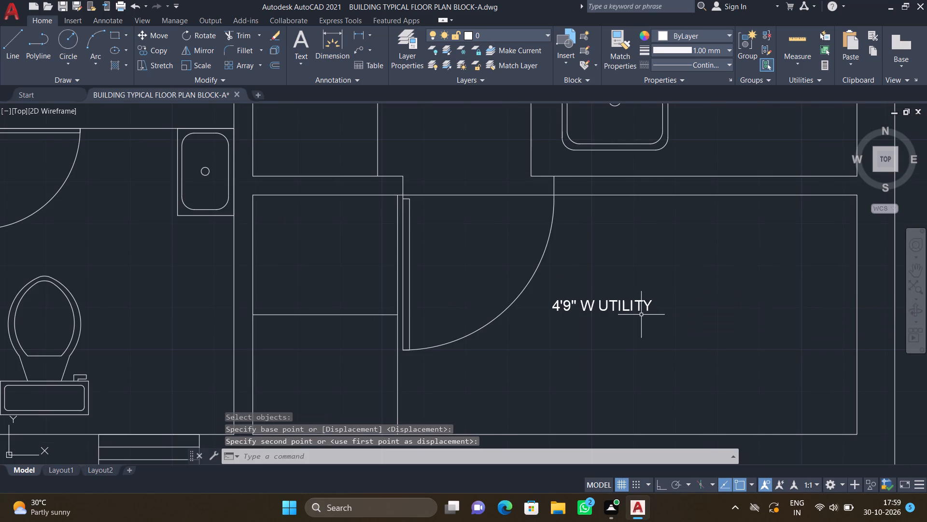
Move the 4'9" W UTILITY label about 1'10" horizontally away from the door swing.
key("m")
key("Return")
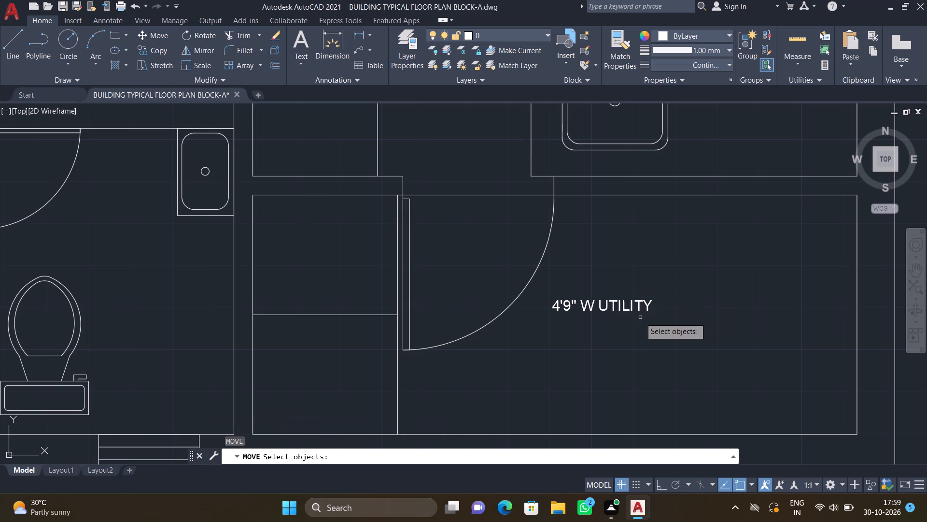
left_click(640, 308)
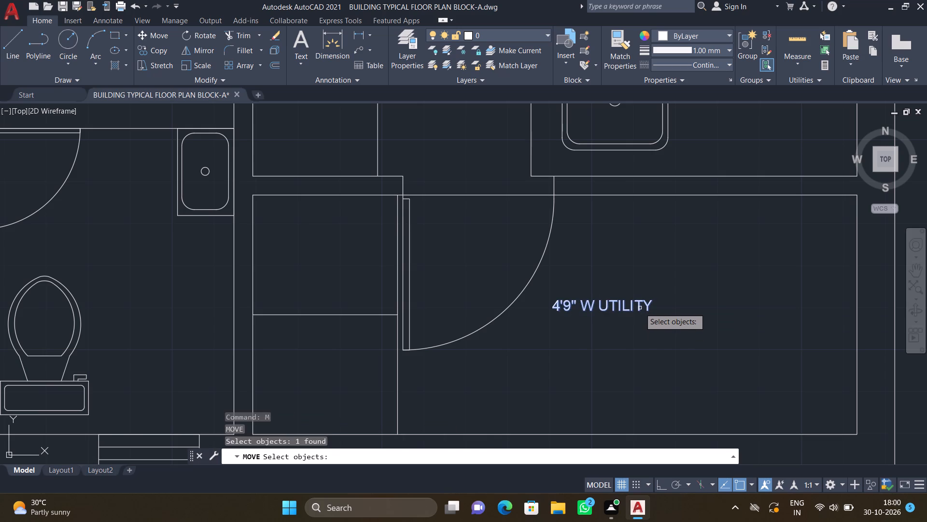
key("Return")
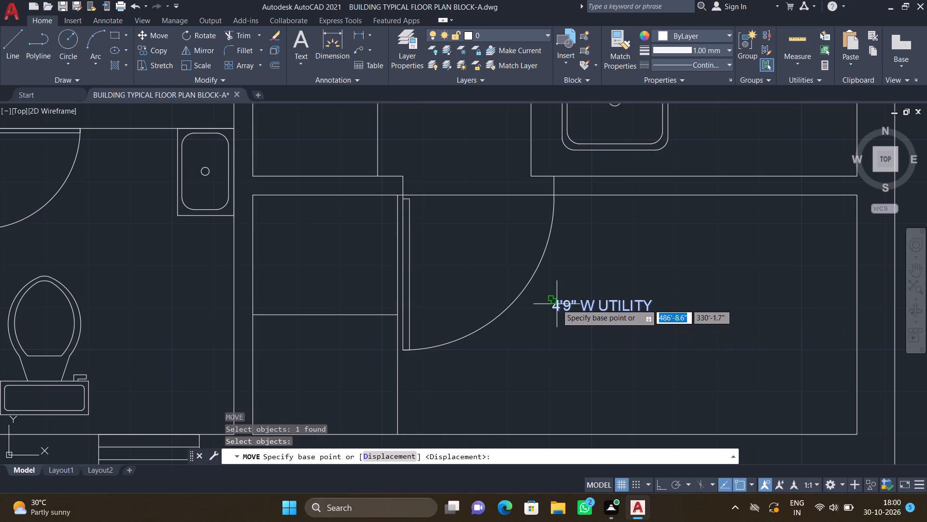
left_click(557, 304)
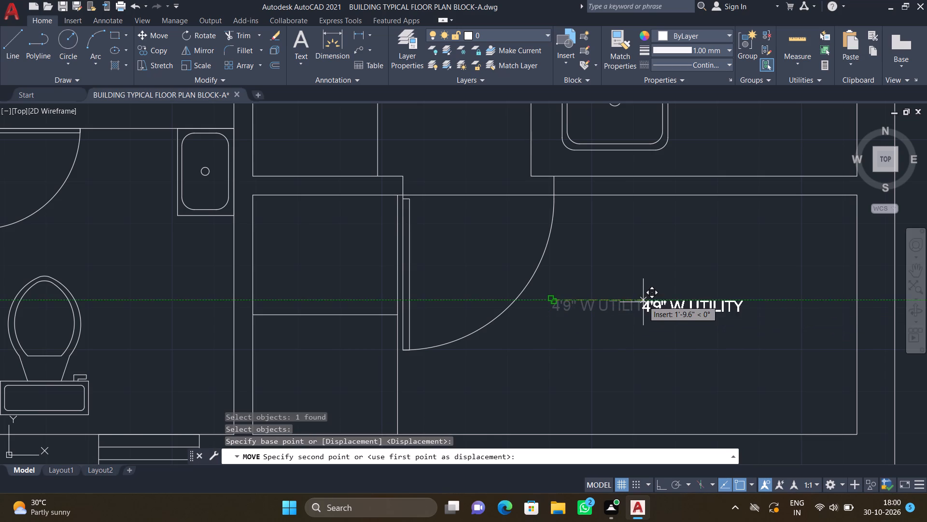
left_click(643, 300)
Add a two-line multiline text label reading KITCHEN and 12'0"*6'0" in the kitchen's open floor area above the sink counter.
scroll(581, 325, "down", 1)
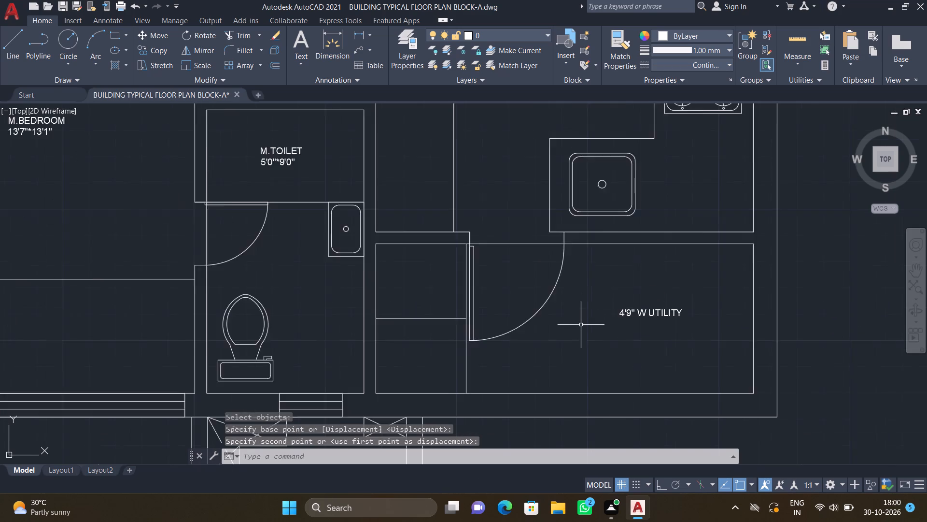
scroll(581, 324, "down", 1)
middle_click(511, 379)
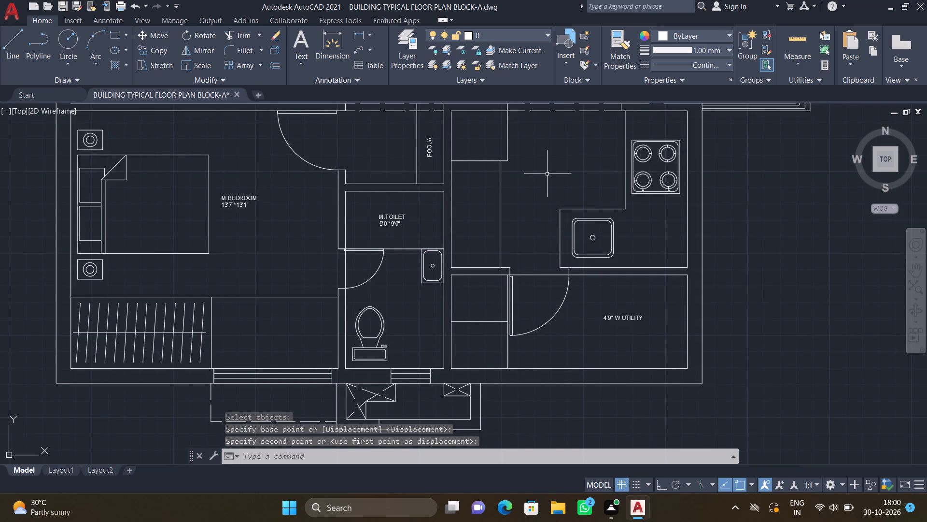
scroll(546, 172, "down", 2)
type("MT")
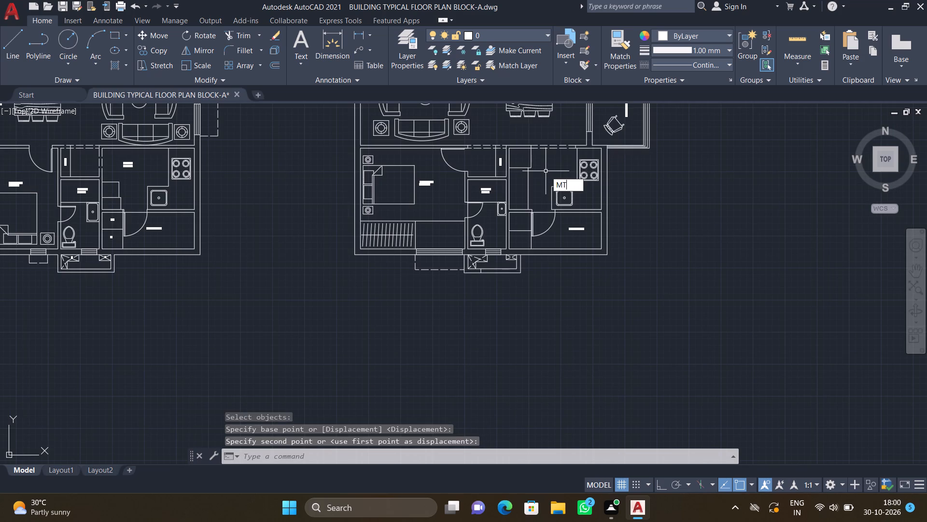
key("Return")
scroll(542, 171, "up", 4)
left_click_drag(513, 151, 519, 160)
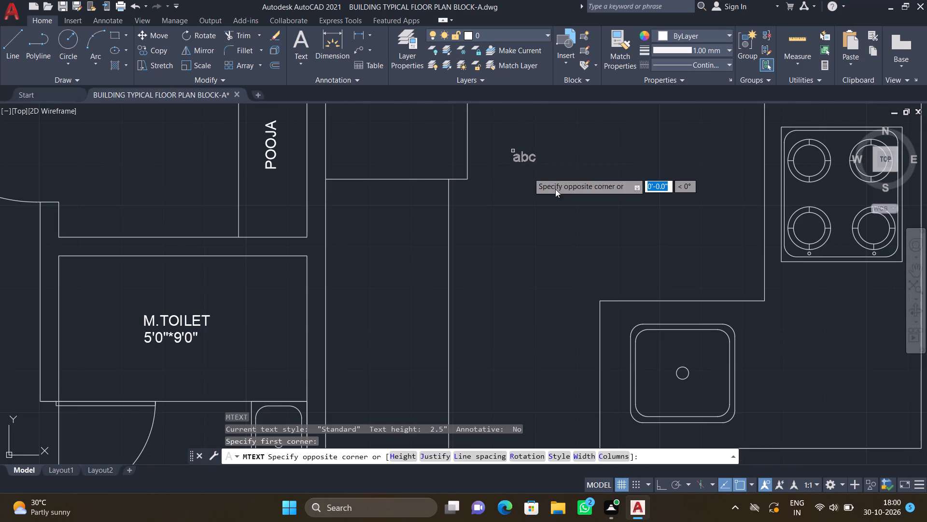
left_click(708, 227)
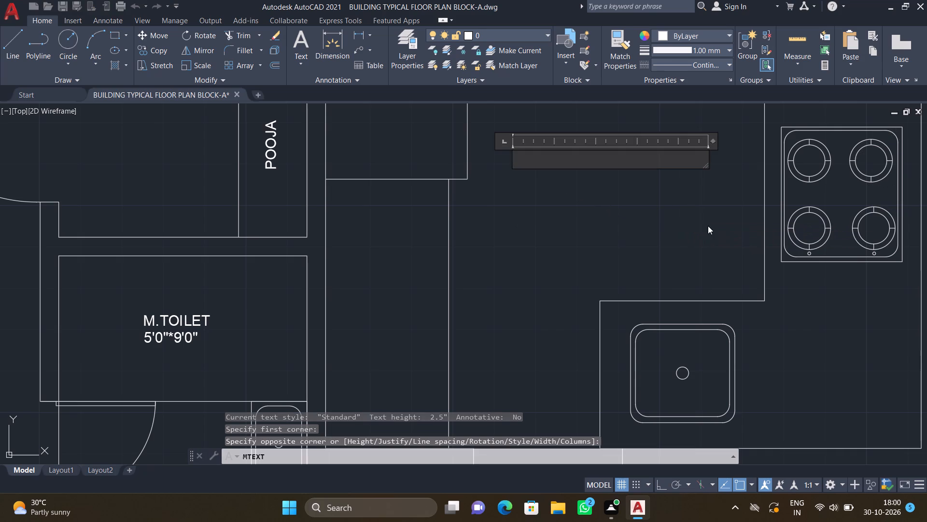
key("k")
type("ITCHEN")
key("Return")
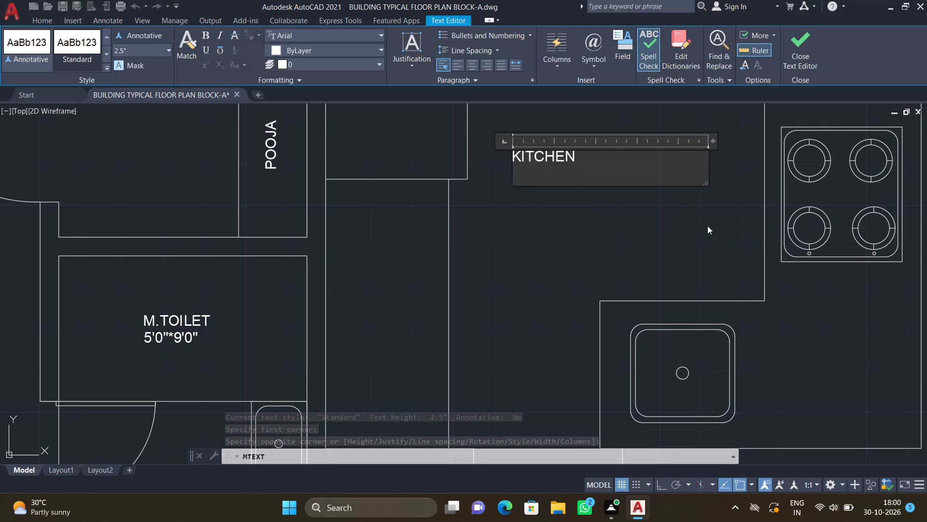
type("12'0\"*")
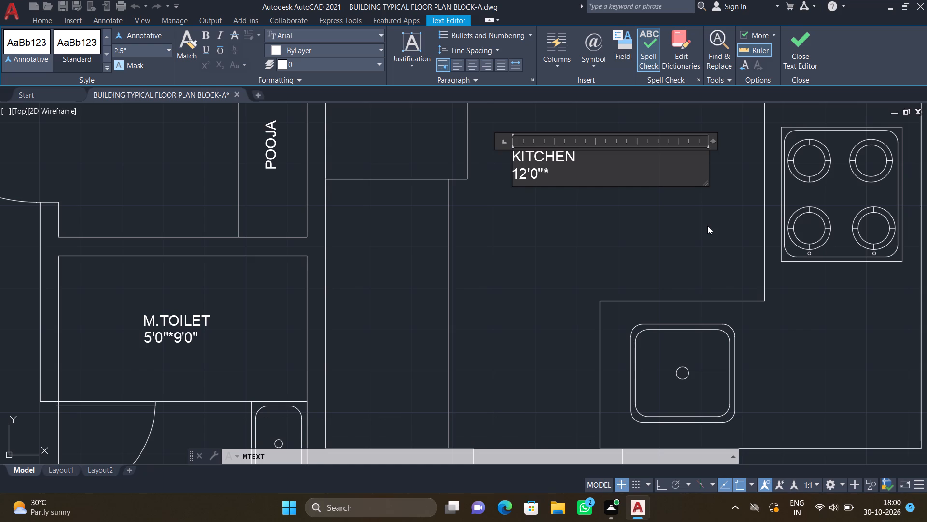
type("6'")
type("0\"")
key("Return")
key("Escape")
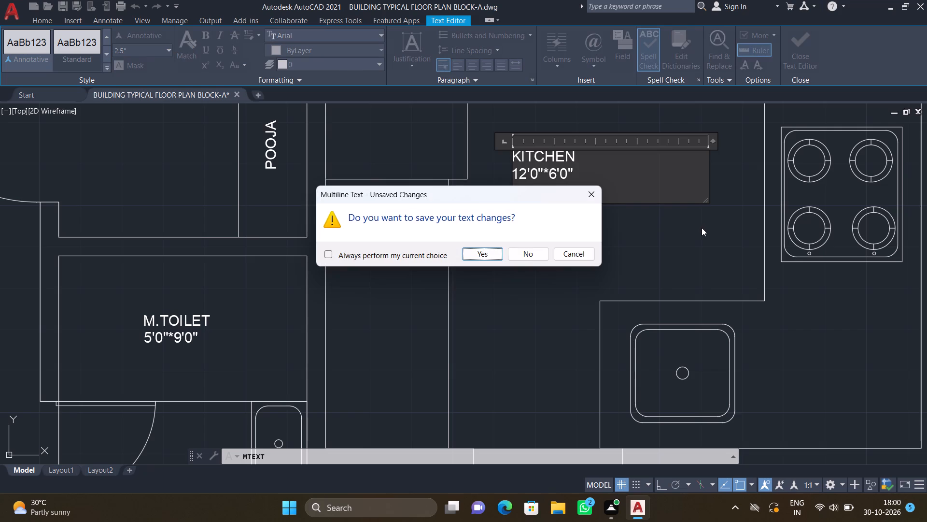
left_click(482, 250)
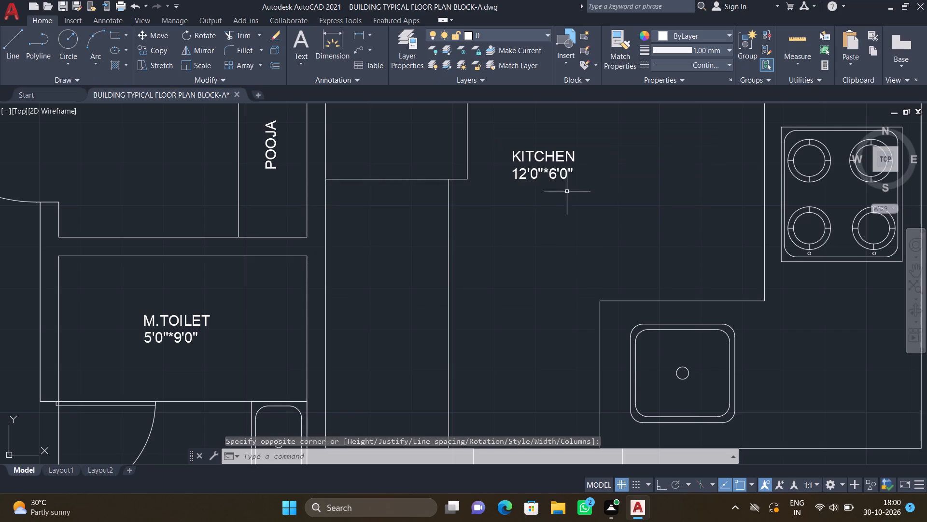
Move the KITCHEN label within the kitchen's open floor area.
key("m")
key("Return")
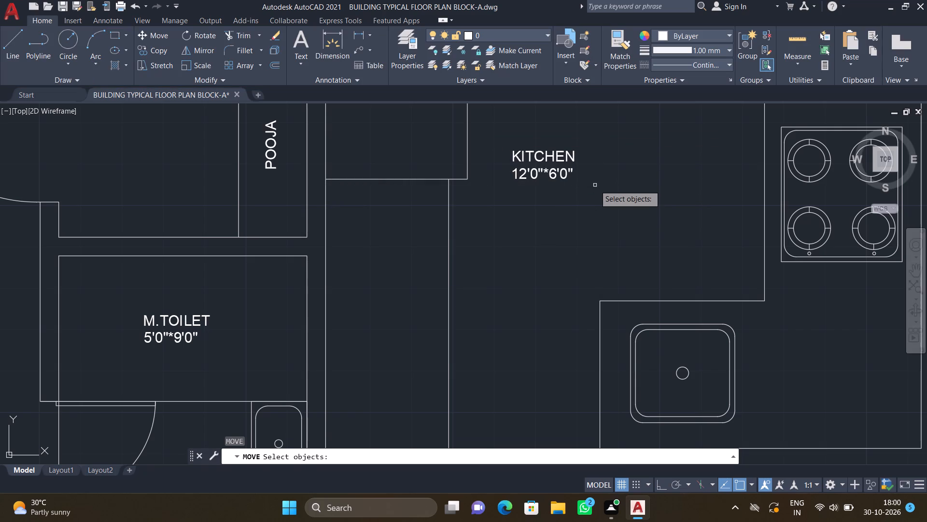
left_click(554, 174)
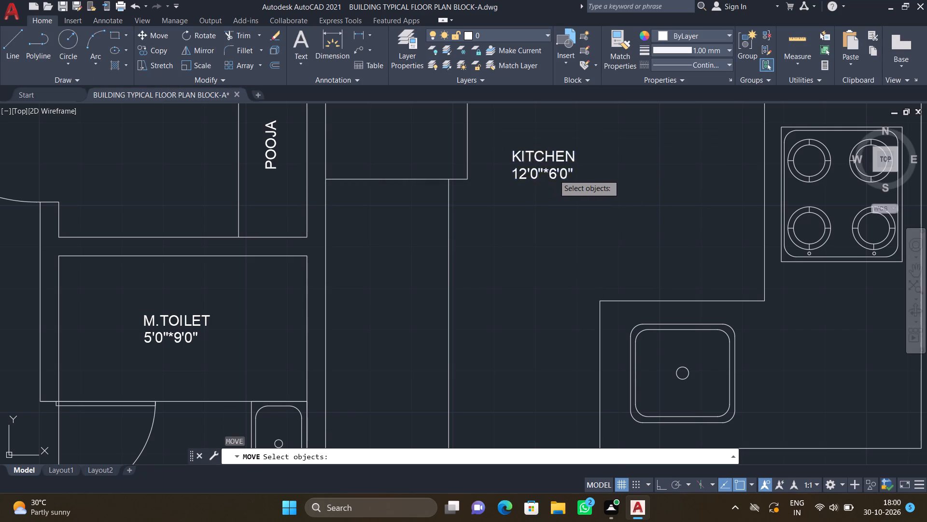
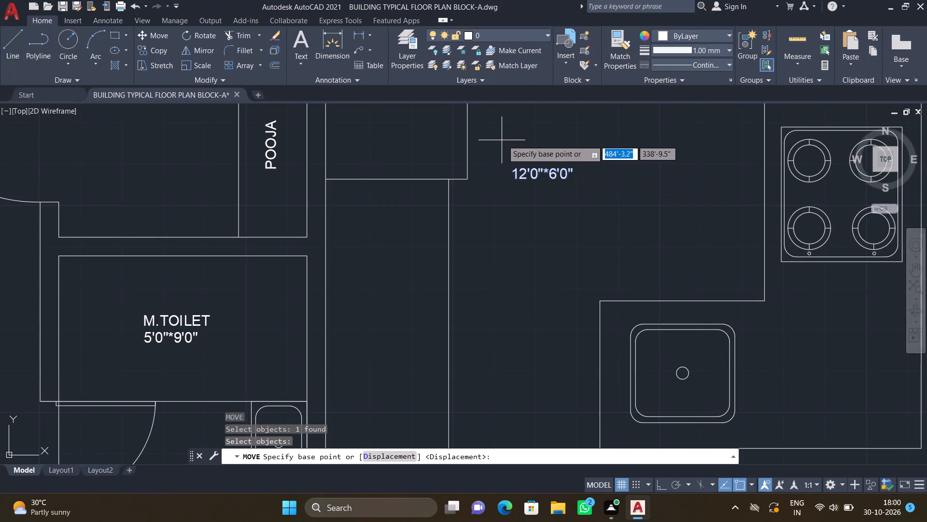
Move the KITCHEN 12'0"*6'0" label about 1'-6" towards the stove, into the kitchen's open floor area.
left_click(510, 146)
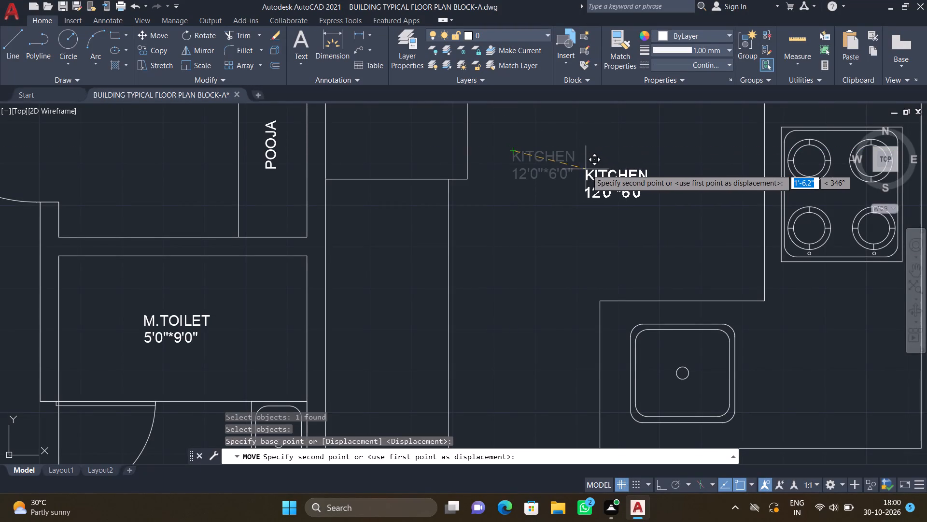
left_click(590, 170)
Add the multiline text label "Fridge" inside the rectangle at the kitchen's upper-left corner, beside the POOJA room.
scroll(551, 167, "down", 2)
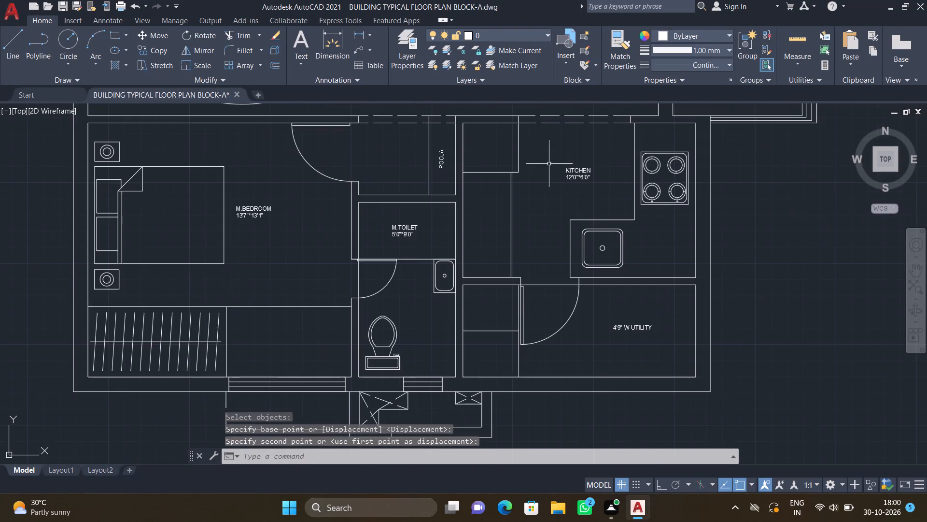
scroll(484, 146, "up", 1)
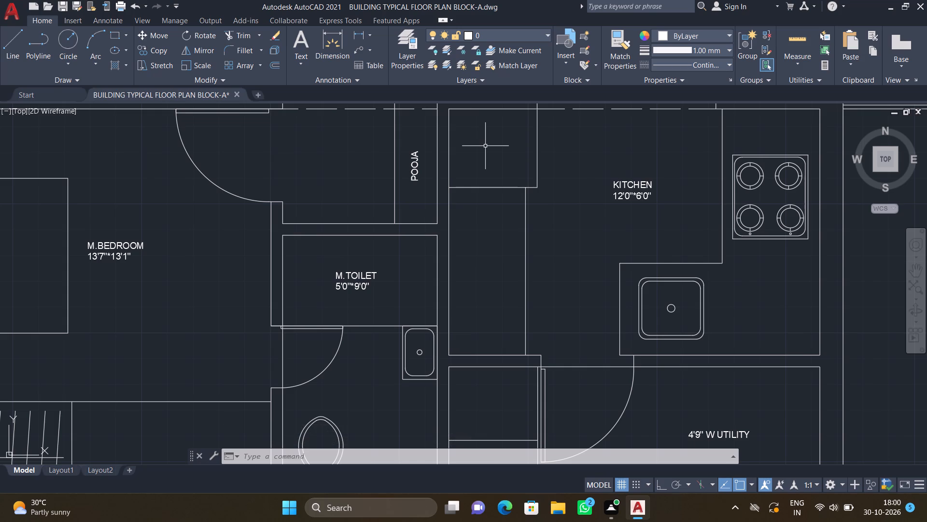
type("MT")
key("Return")
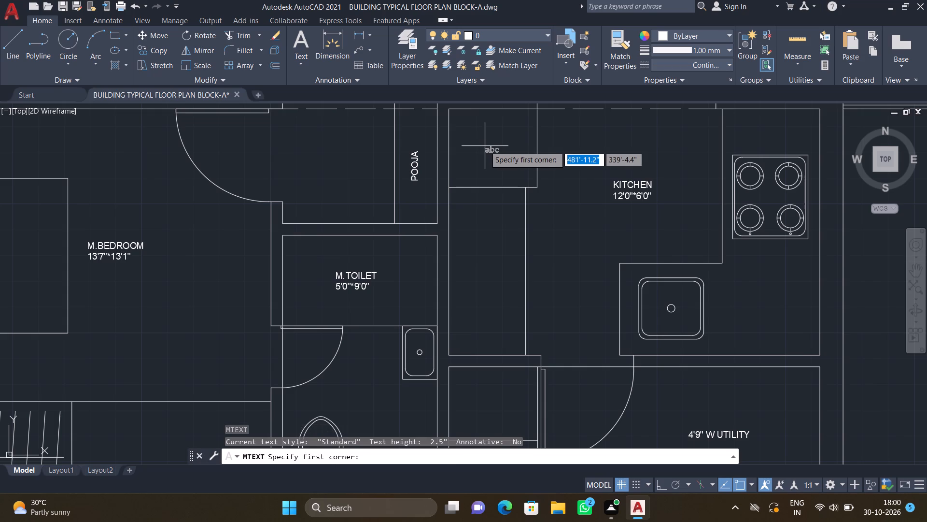
scroll(469, 133, "up", 1)
left_click(454, 135)
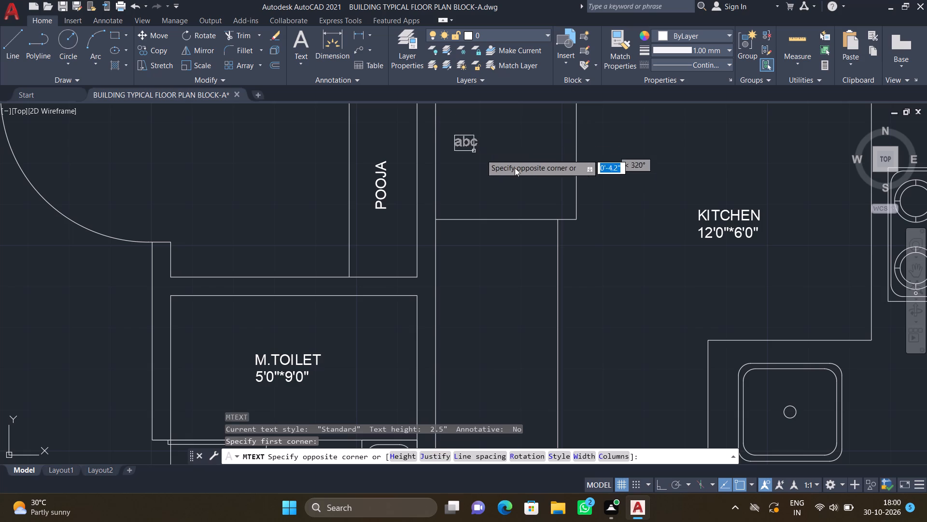
left_click(534, 177)
key("f")
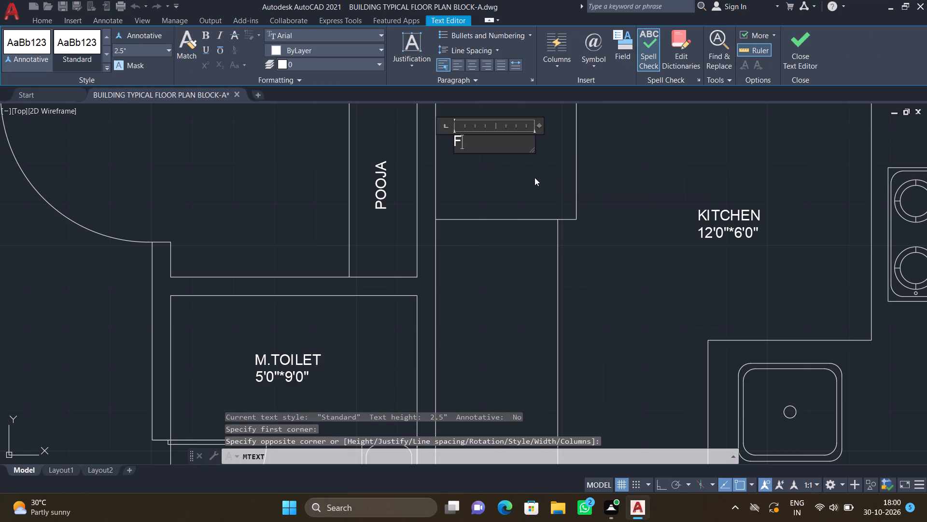
type("ri")
type("dge")
key("Return")
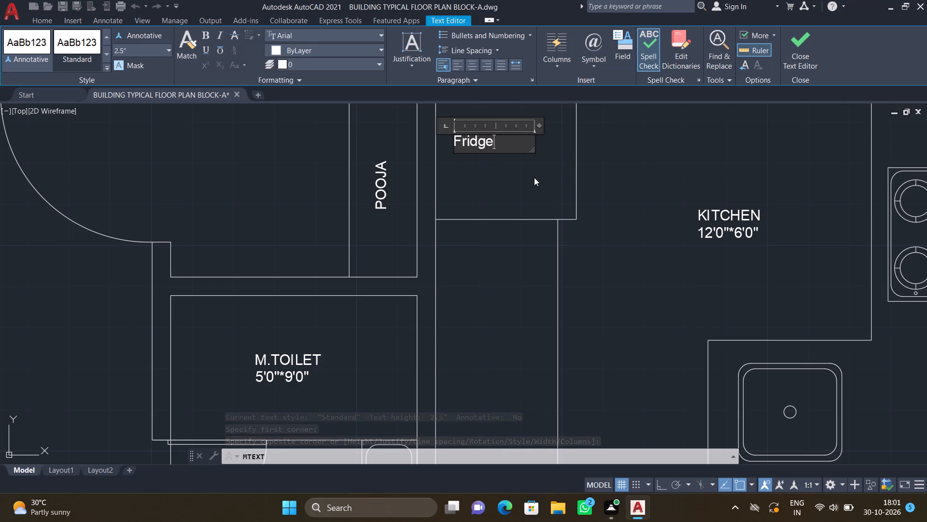
key("Escape")
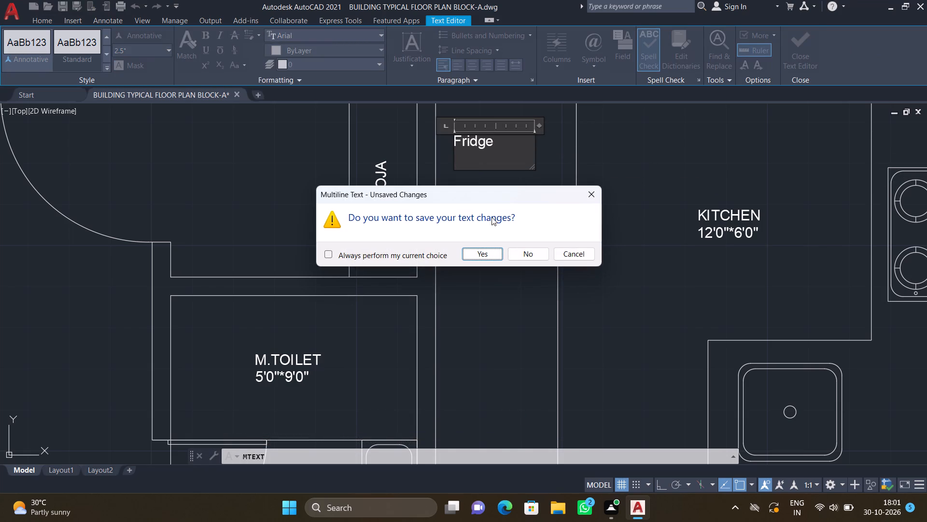
left_click(473, 252)
Move the Fridge label down and right to the middle of its rectangle.
scroll(484, 196, "down", 1)
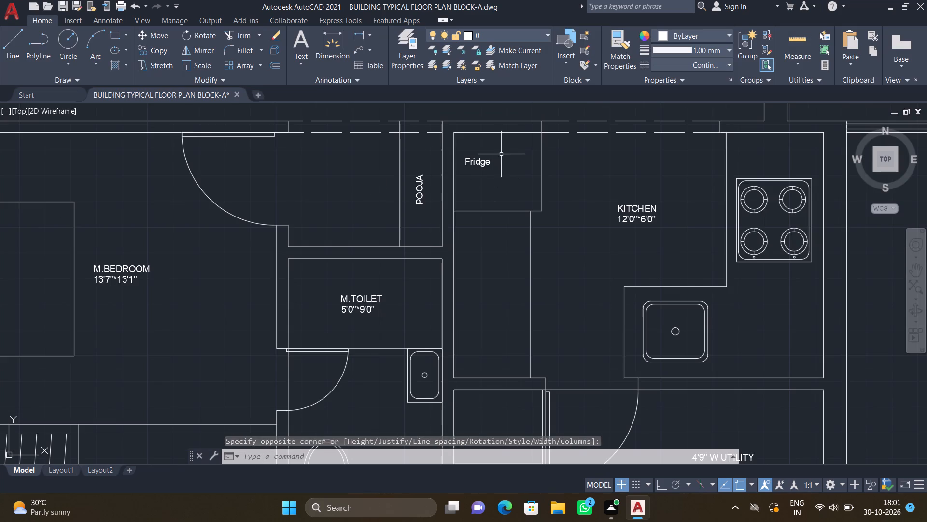
scroll(498, 159, "up", 1)
key("m")
key("Return")
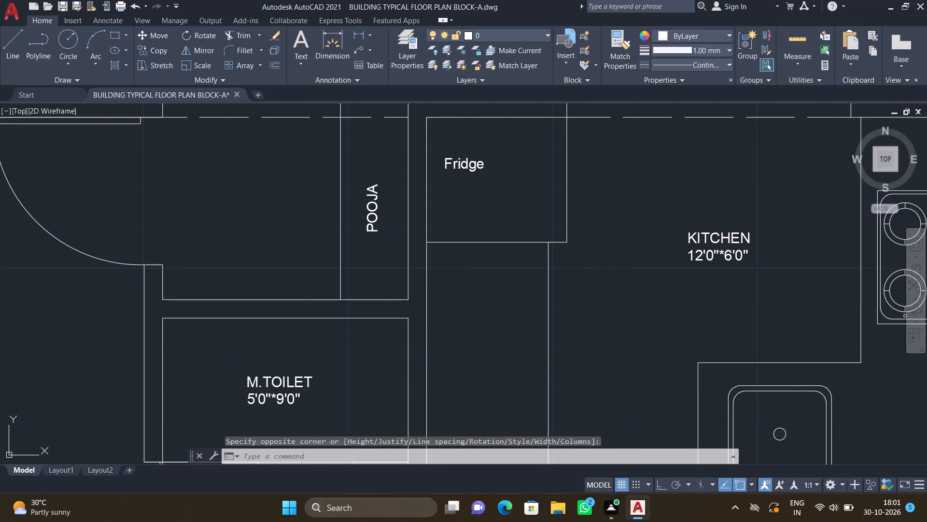
left_click(462, 167)
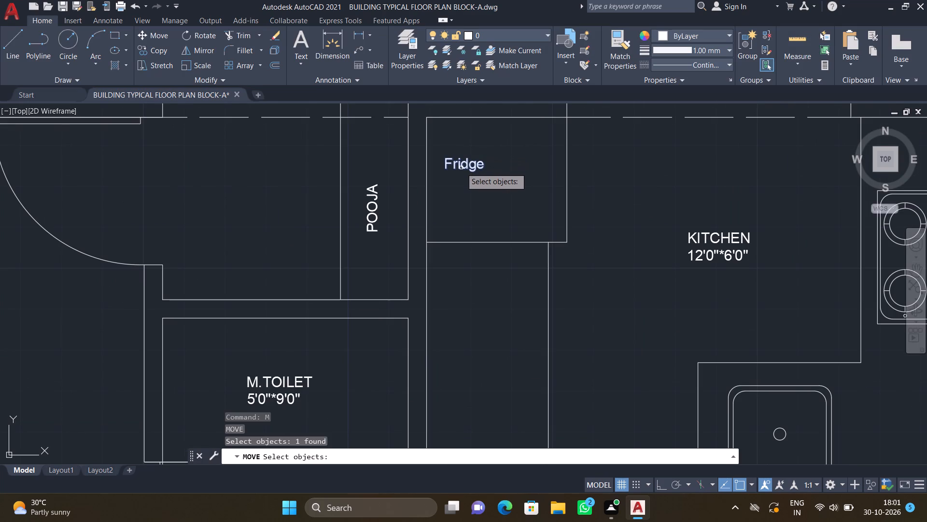
key("Return")
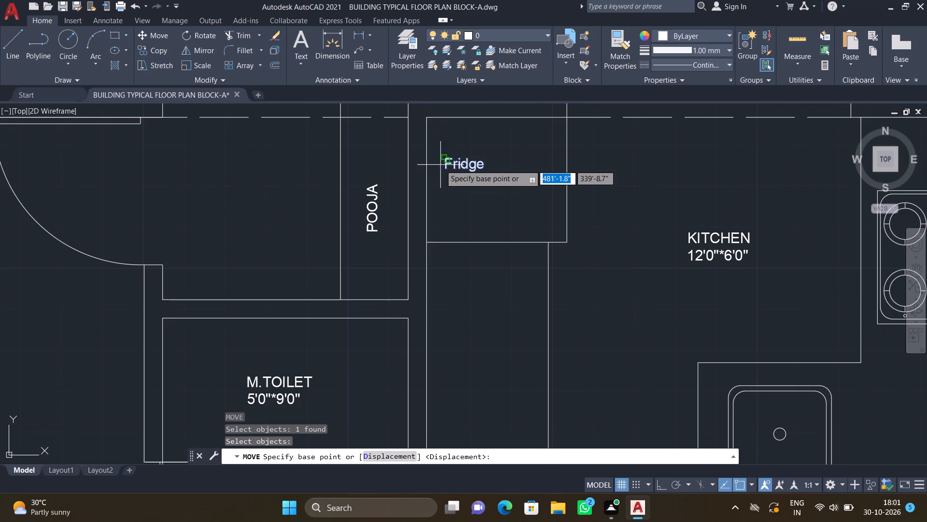
scroll(449, 156, "up", 2)
left_click(438, 158)
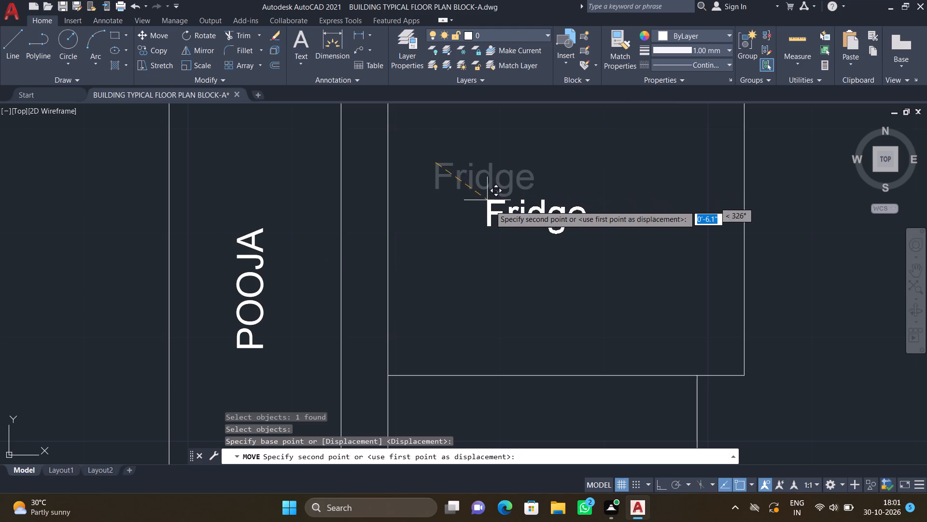
left_click(514, 212)
Add the multiline text label "wm" in the upper of the two boxes beside the utility door.
scroll(503, 204, "down", 4)
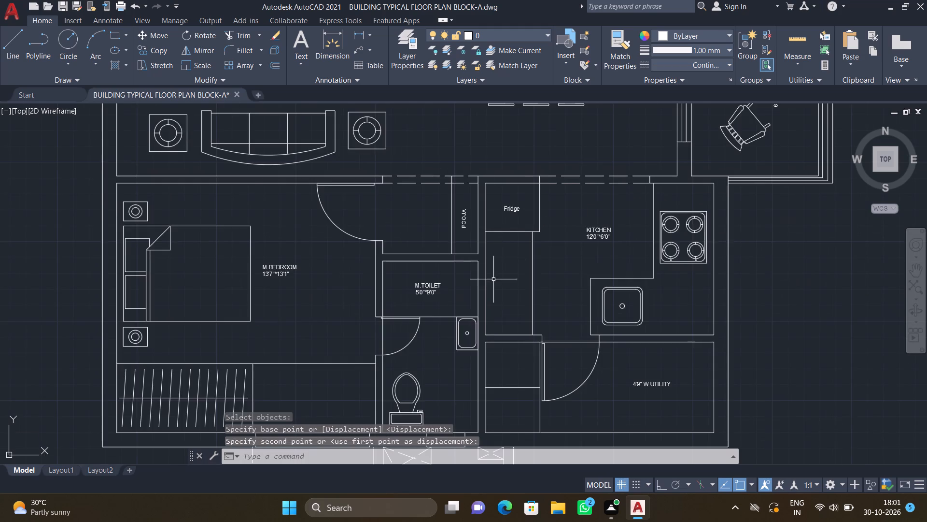
middle_click(484, 154)
scroll(490, 177, "down", 1)
middle_click_drag(484, 294, 483, 221)
scroll(506, 236, "up", 2)
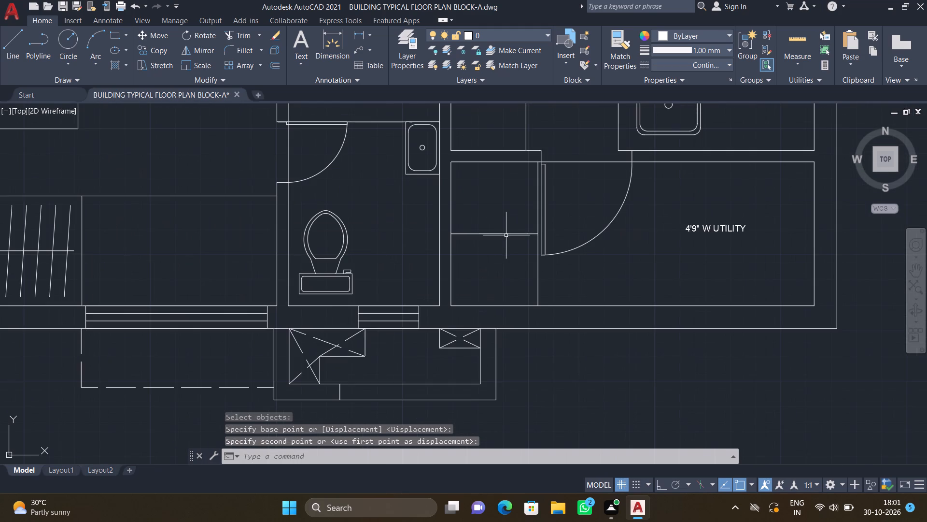
type("mt")
key("Return")
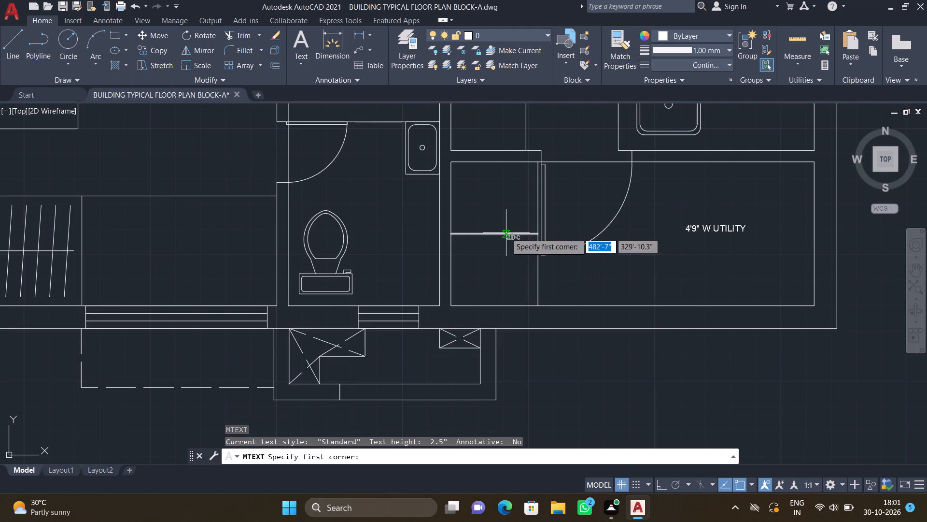
scroll(491, 184, "up", 2)
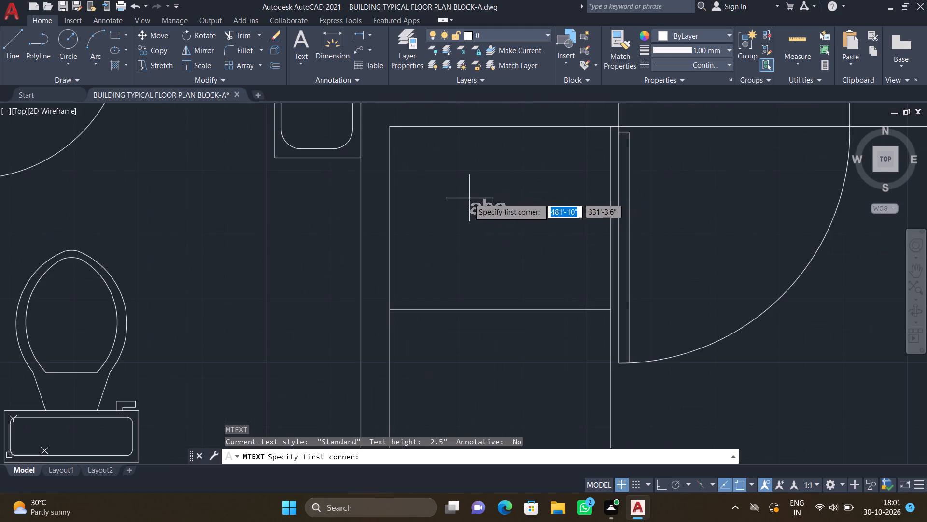
left_click(462, 194)
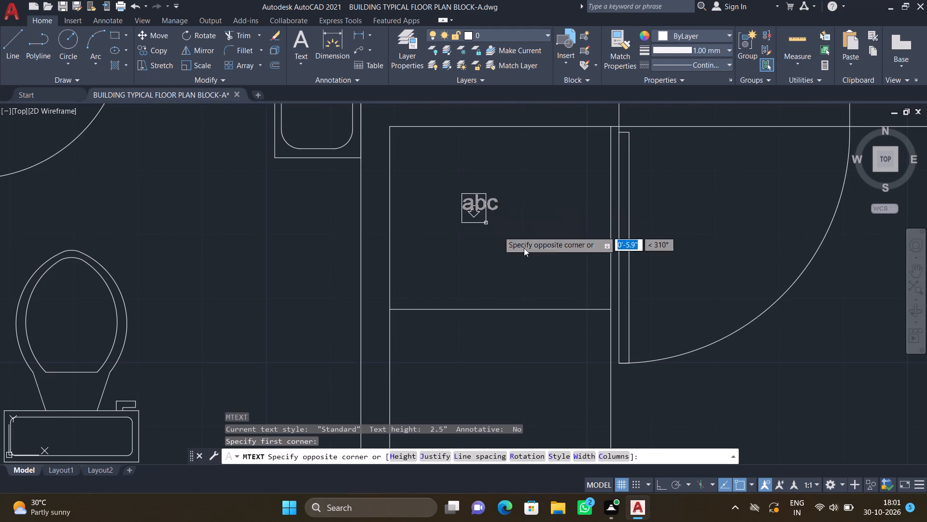
left_click(555, 259)
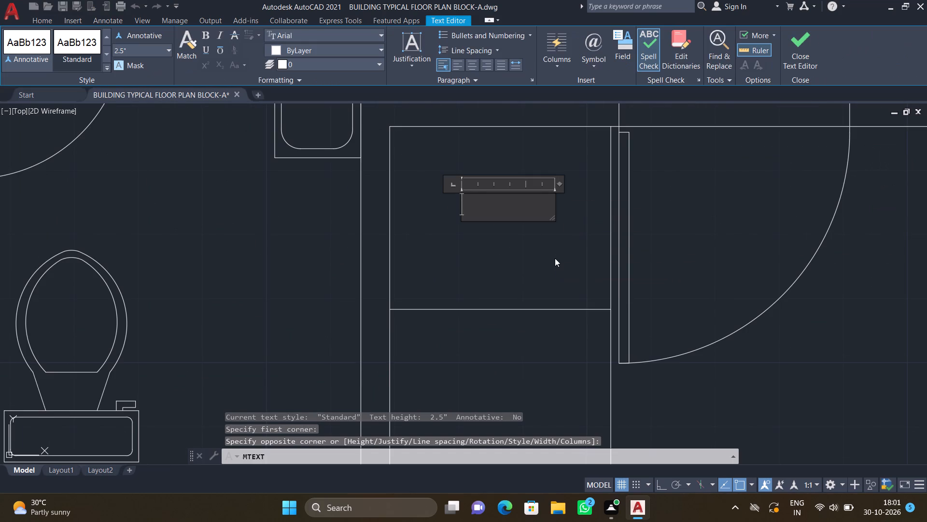
type("wm")
key("Return")
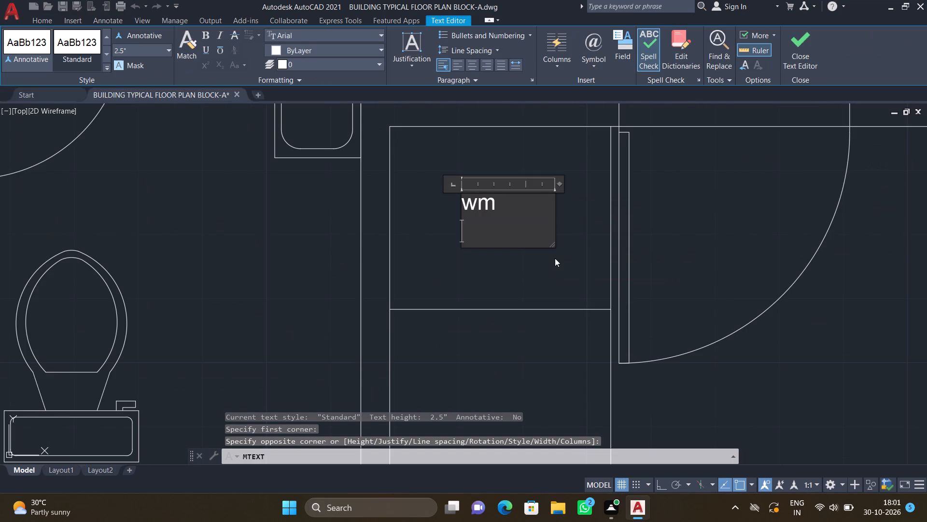
key("Escape")
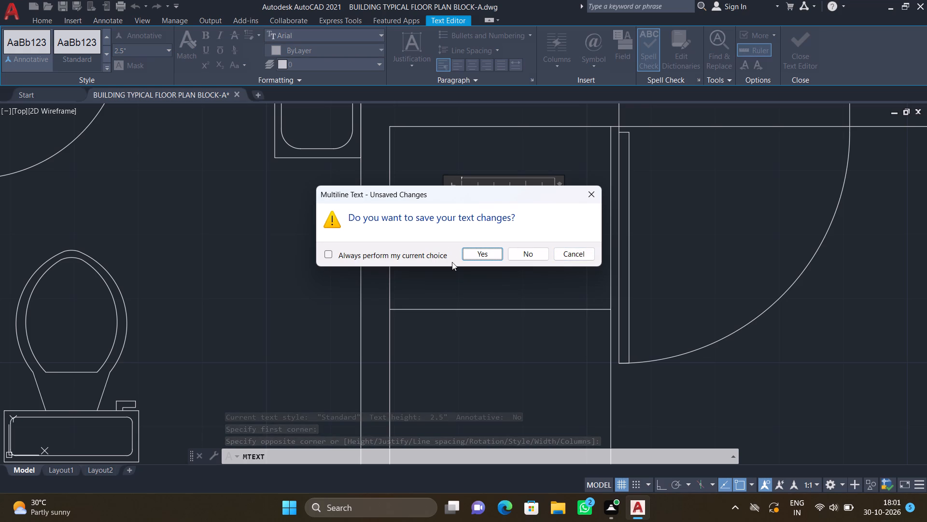
left_click(480, 255)
Move the wm label slightly down and right towards the middle of its box.
scroll(479, 256, "down", 1)
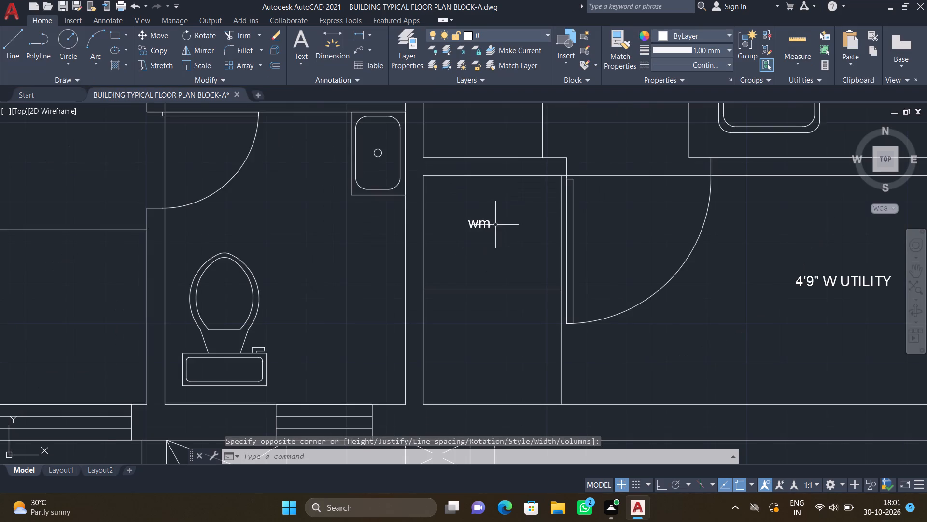
scroll(495, 225, "up", 2)
key("m")
key("Return")
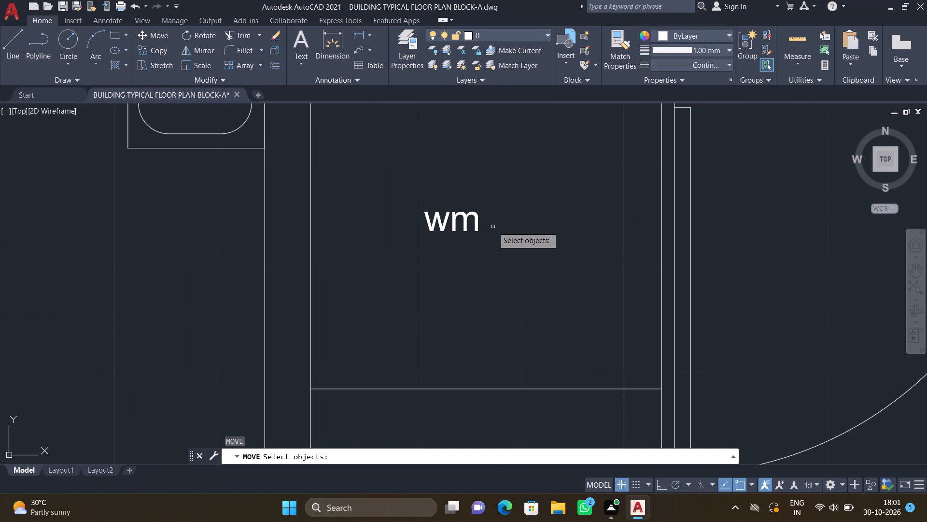
left_click(475, 227)
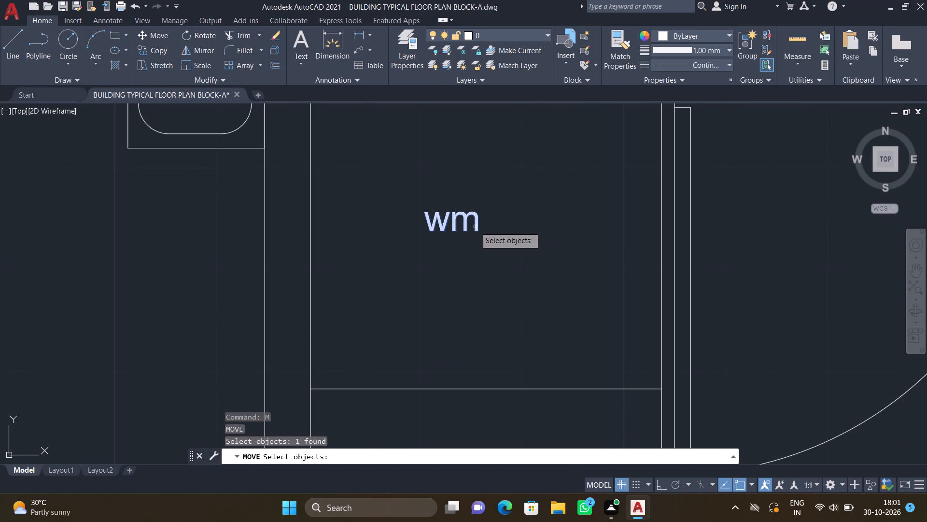
key("Return")
scroll(448, 229, "down", 1)
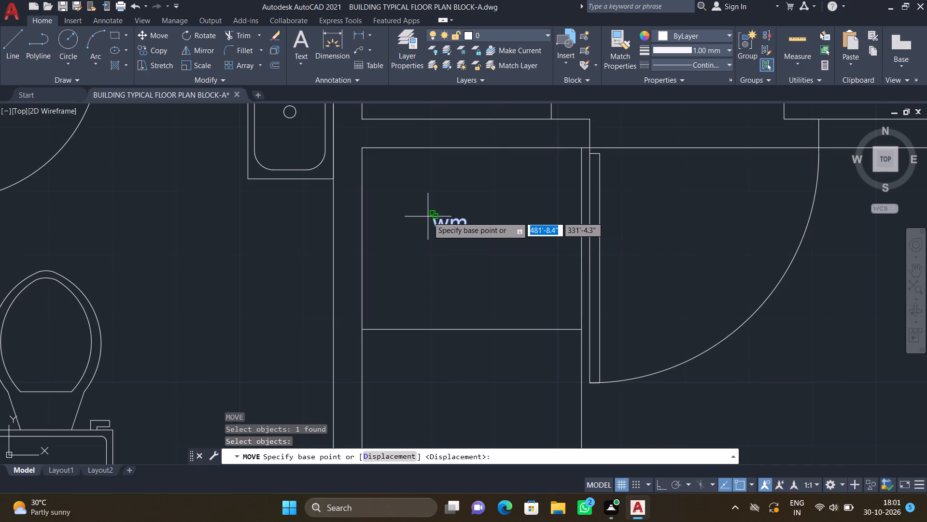
left_click(435, 218)
scroll(452, 243, "up", 1)
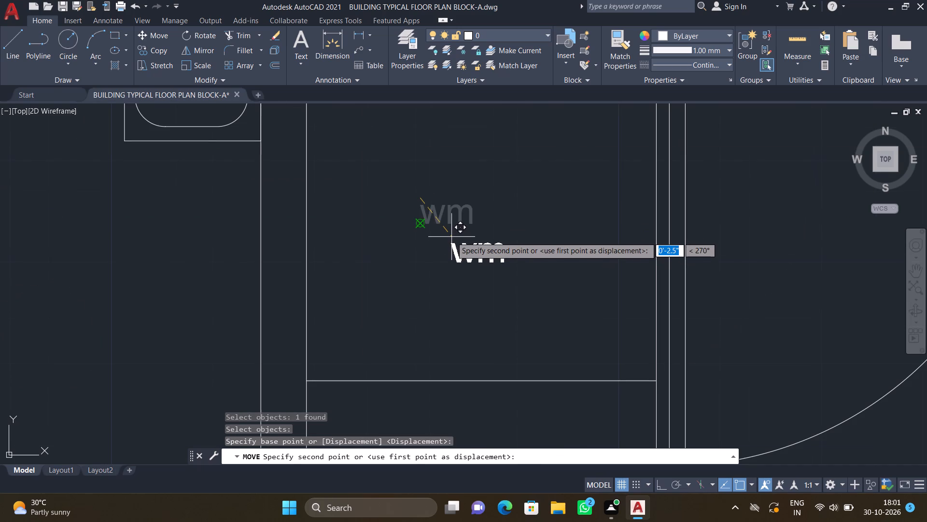
left_click(451, 231)
Add the multiline text label "dw" in the utility's lower box, directly below the wm box.
scroll(447, 228, "down", 3)
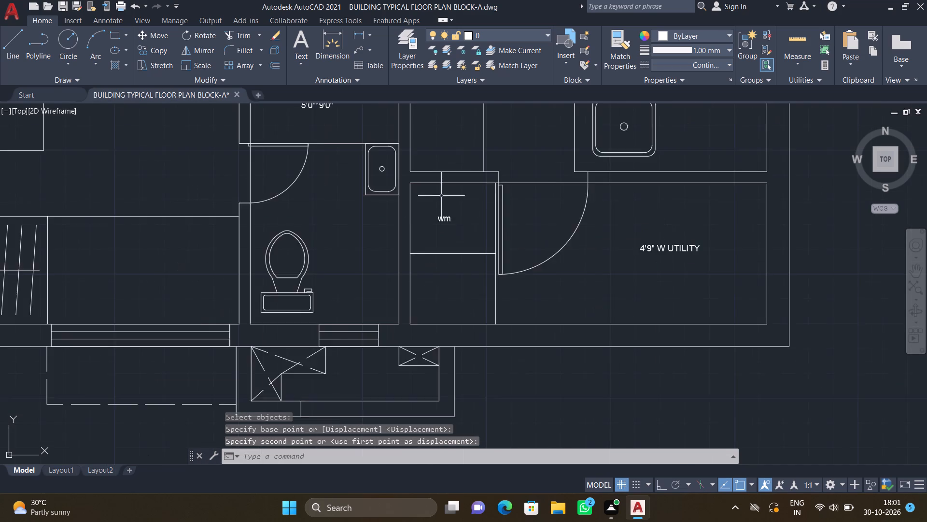
scroll(451, 216, "down", 1)
scroll(448, 295, "up", 2)
type("mt")
key("Return")
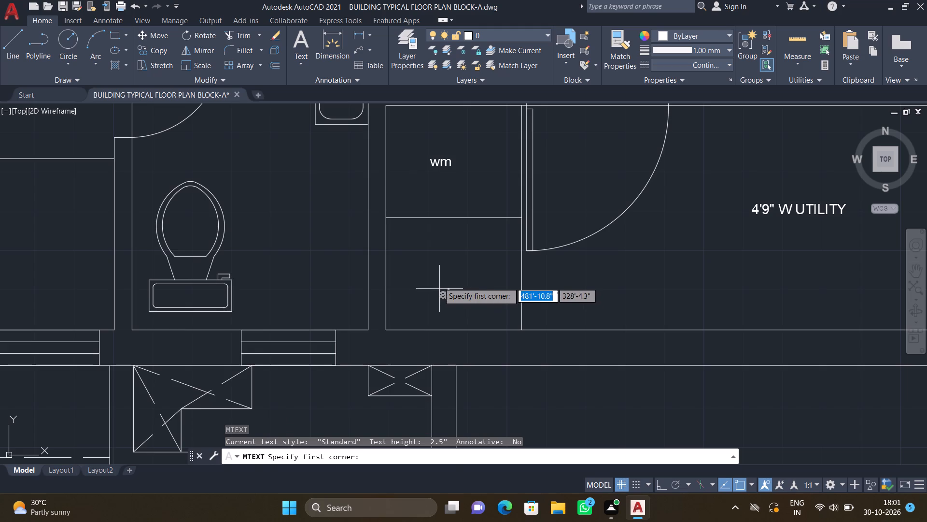
scroll(440, 268, "up", 1)
left_click(425, 259)
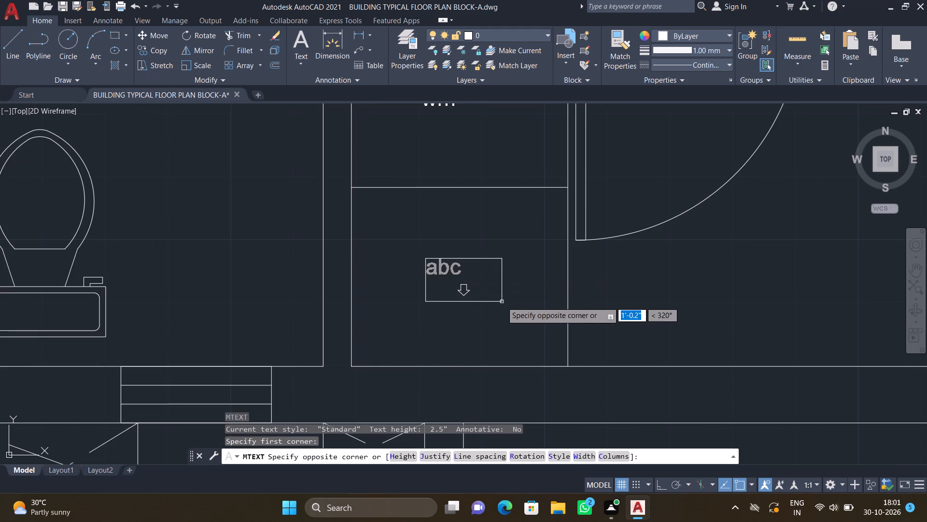
left_click(504, 301)
type("dw")
key("Return")
key("Escape")
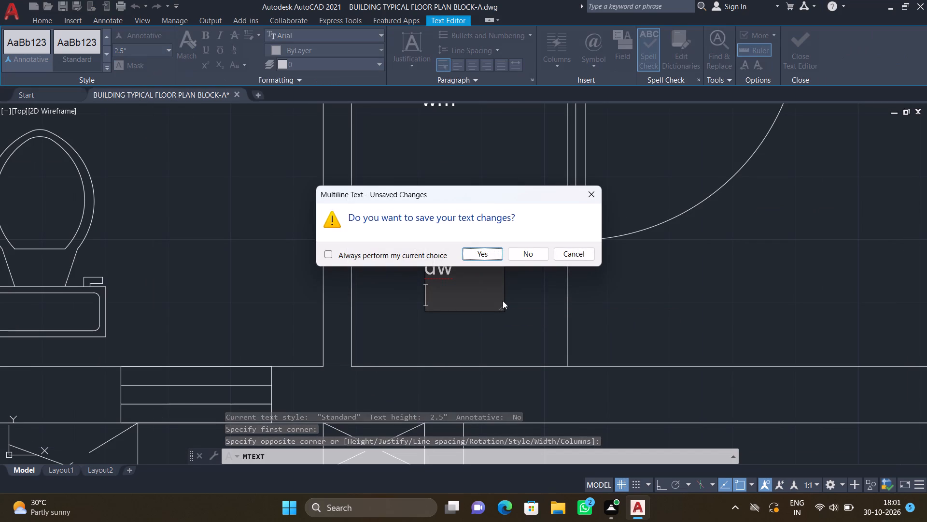
left_click(486, 251)
Look over the furnished and labelled flats across the whole block floor plan.
scroll(434, 246, "down", 1)
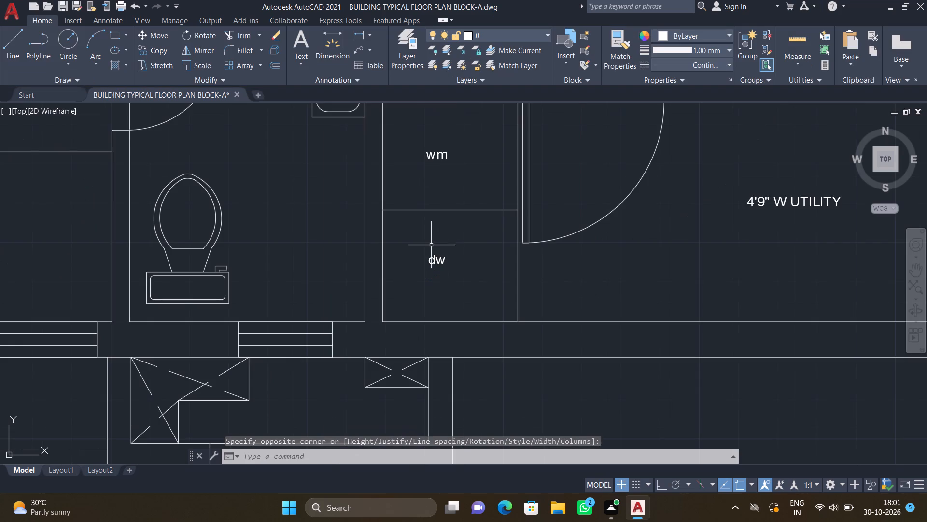
scroll(429, 243, "down", 3)
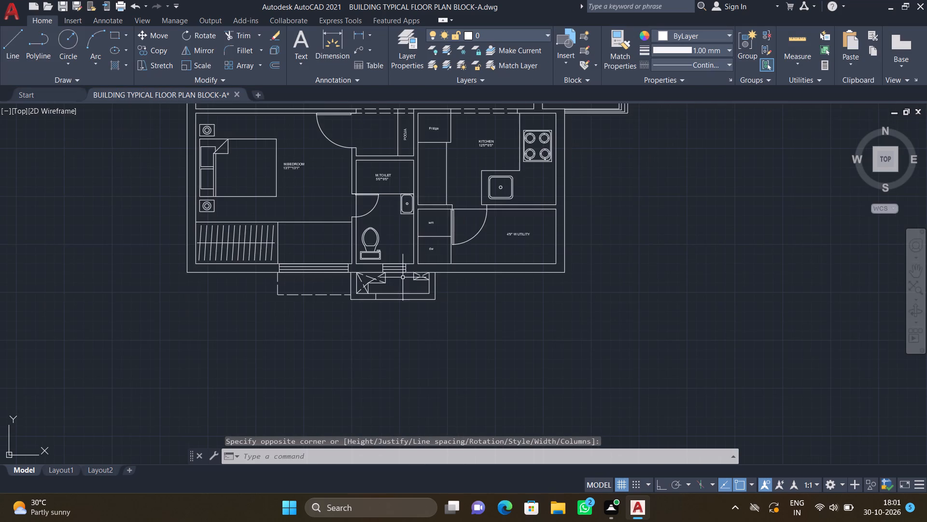
scroll(398, 234, "down", 2)
middle_click_drag(373, 162, 374, 171)
middle_click_drag(388, 210, 390, 243)
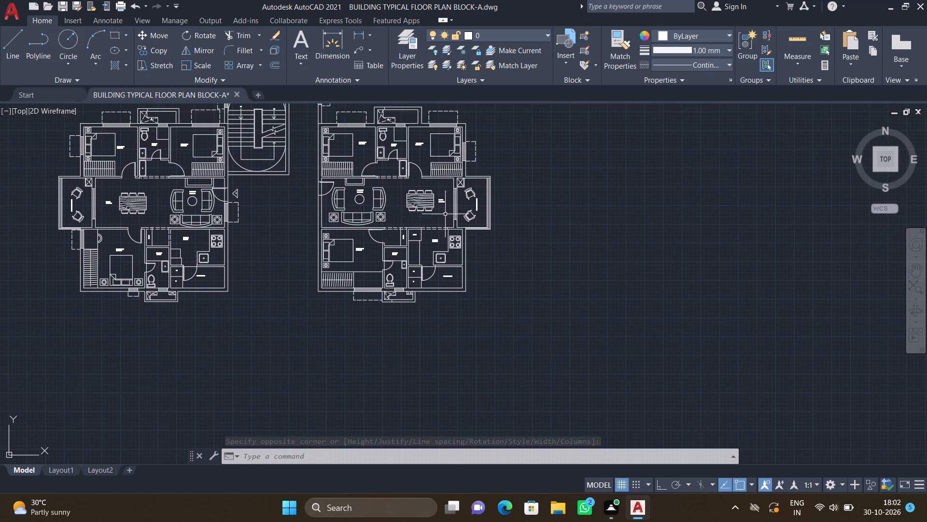
scroll(438, 158, "up", 3)
scroll(459, 197, "down", 4)
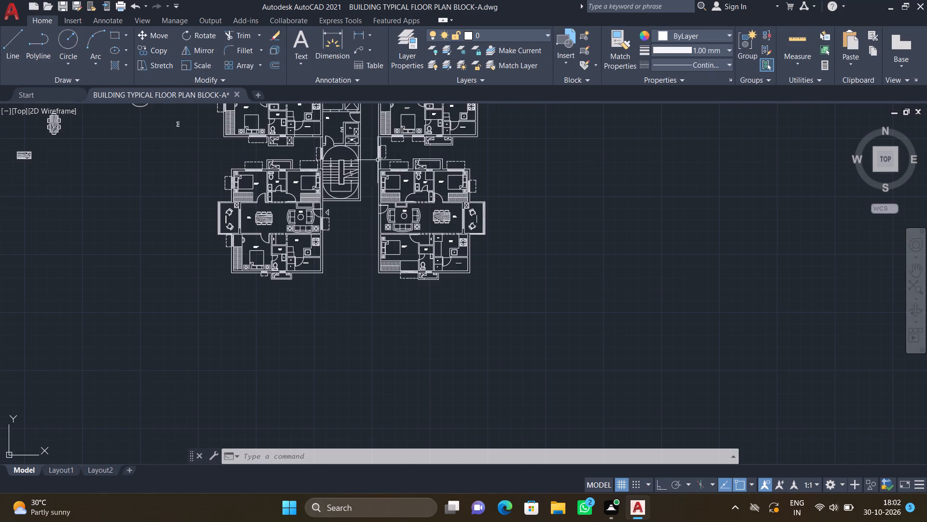
scroll(397, 154, "up", 2)
scroll(413, 180, "down", 2)
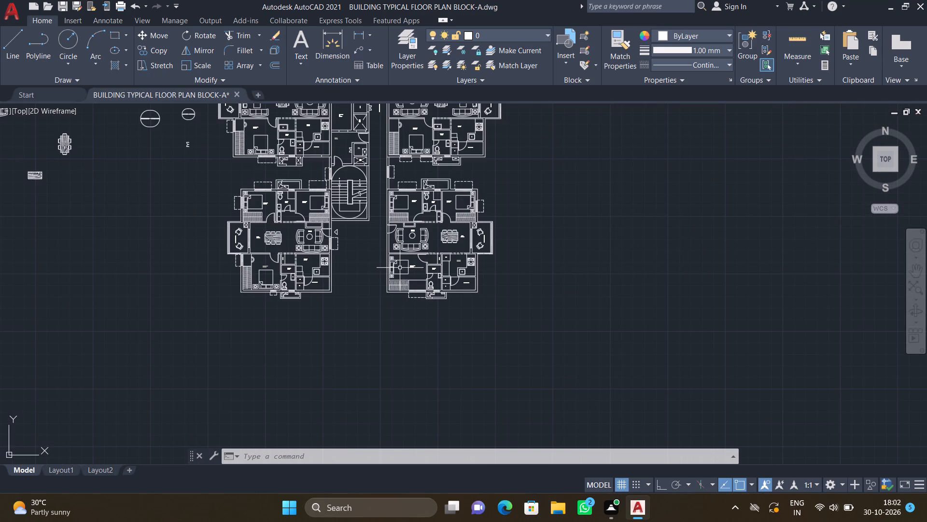
Add the multiline text label "D" in the L-shaped crossed duct below the M.Toilet of the lower-right flat.
scroll(439, 278, "up", 4)
middle_click(454, 273)
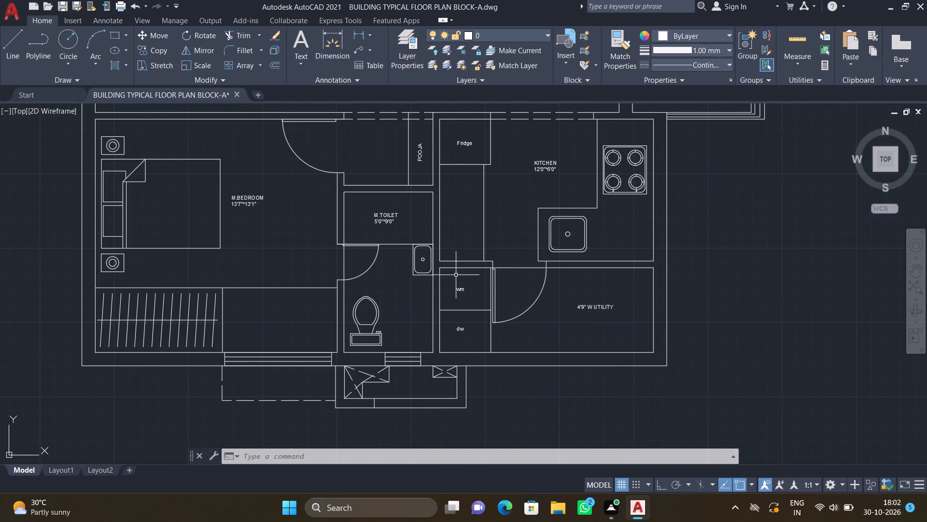
scroll(377, 378, "up", 3)
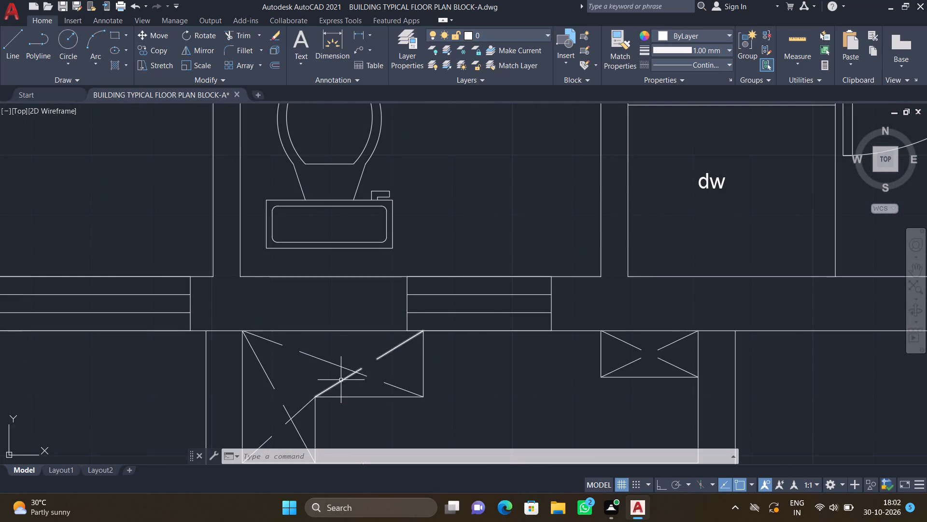
scroll(354, 362, "up", 1)
type("mt")
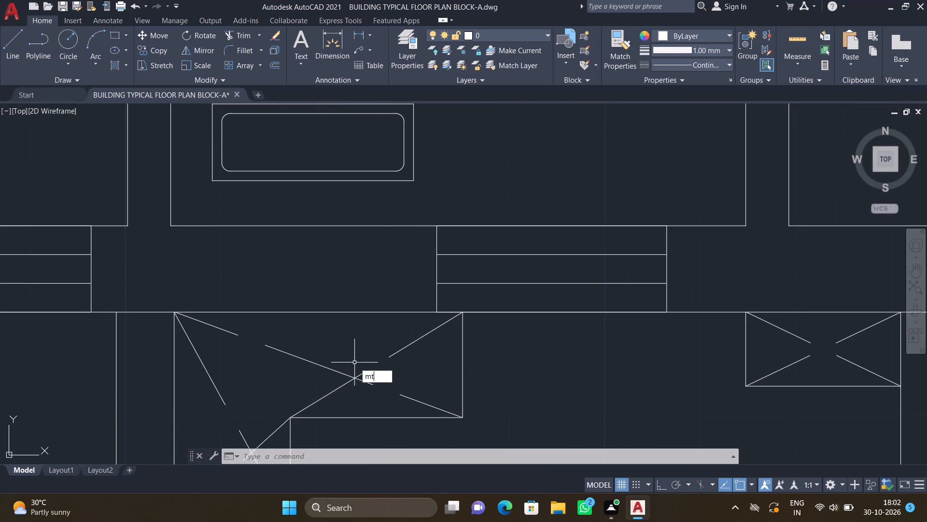
key("Return")
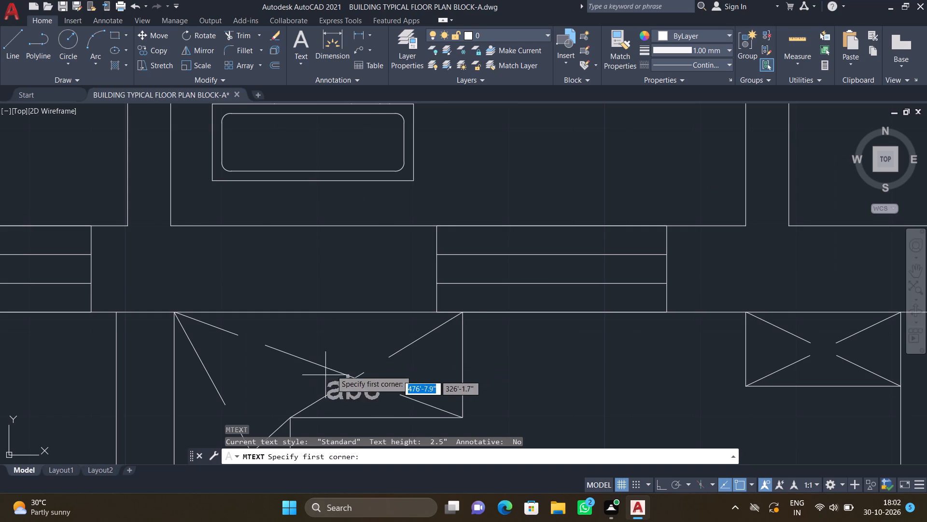
scroll(352, 364, "up", 2)
left_click_drag(320, 338, 324, 343)
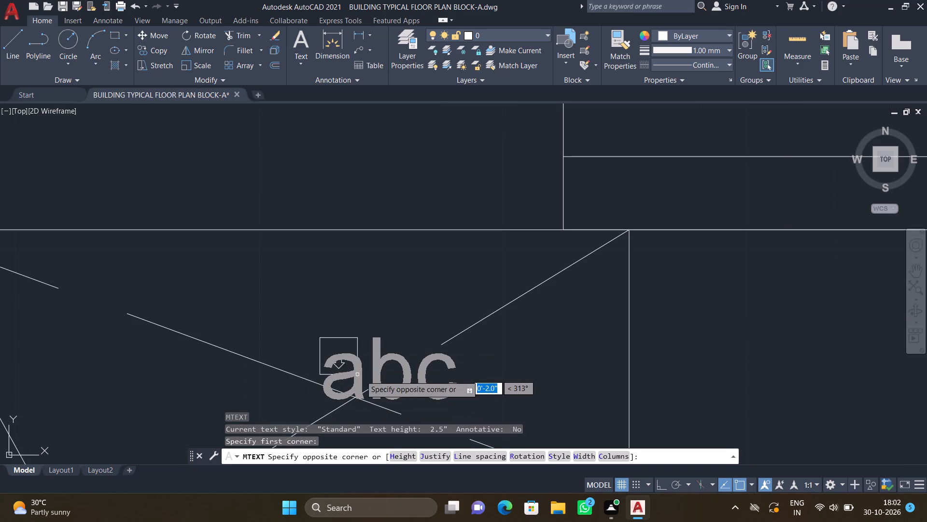
left_click(373, 371)
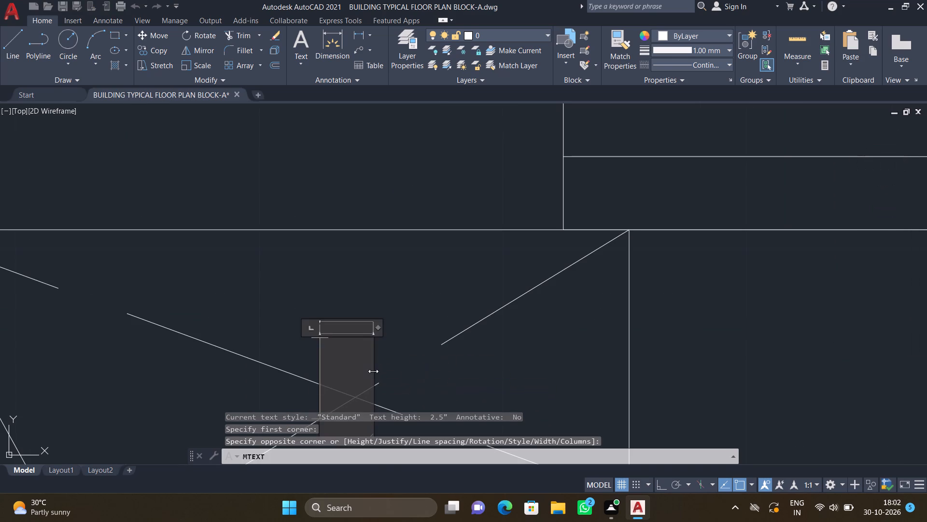
key("d")
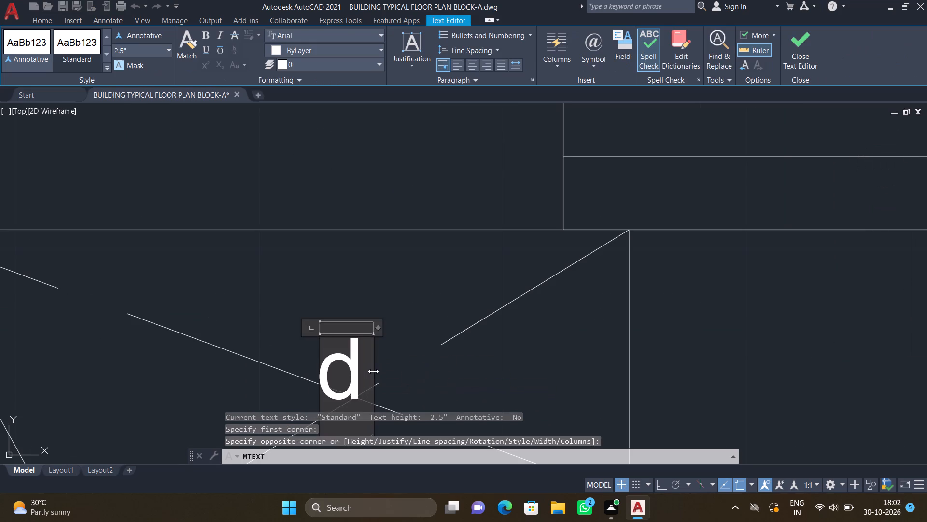
key("BackSpace")
key("d")
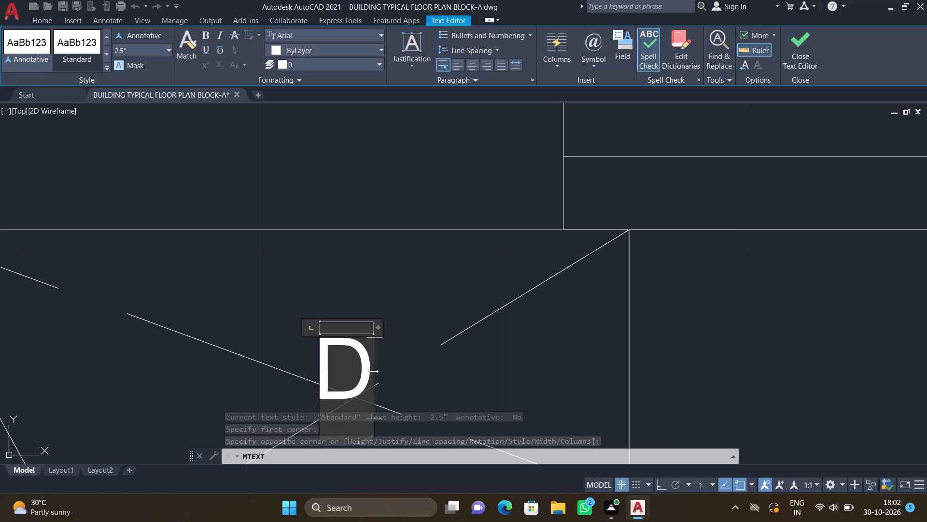
key("Return")
key("Escape")
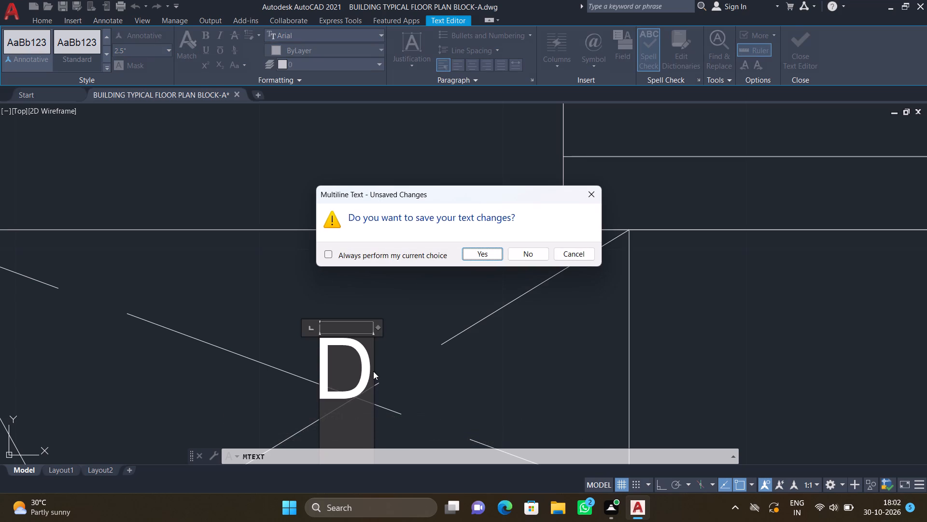
left_click(489, 257)
Add the multiline text label "D" in the small crossed rectangle at the other end of the same shaft.
scroll(469, 255, "down", 4)
middle_click_drag(456, 279, 423, 243)
scroll(434, 246, "down", 1)
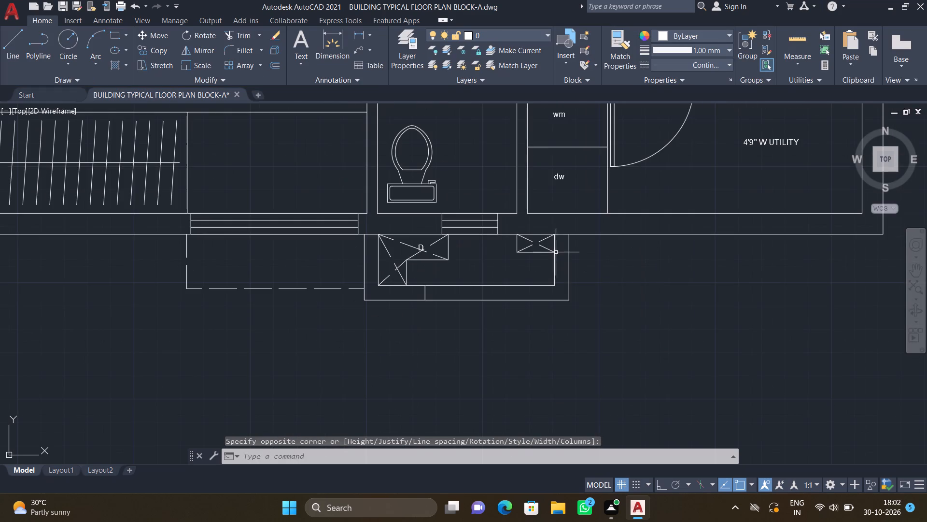
scroll(539, 242, "up", 5)
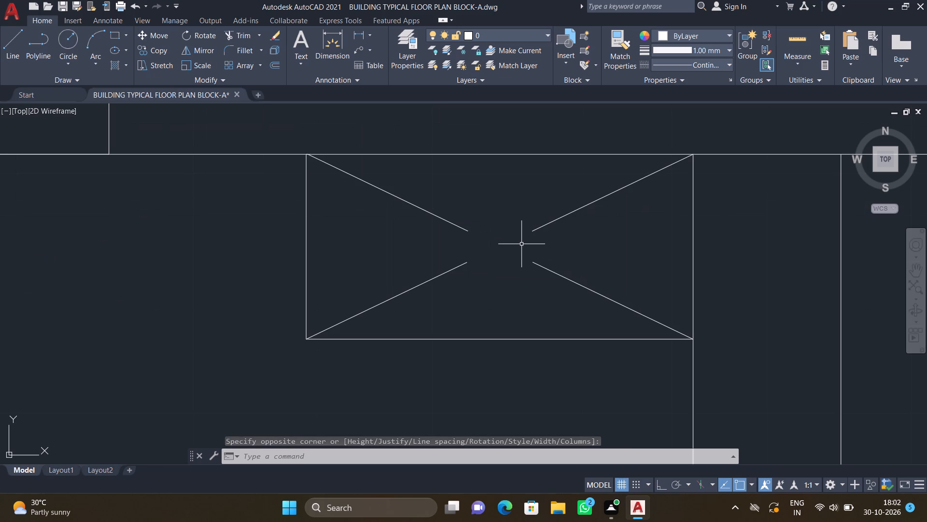
type("MT")
key("Return")
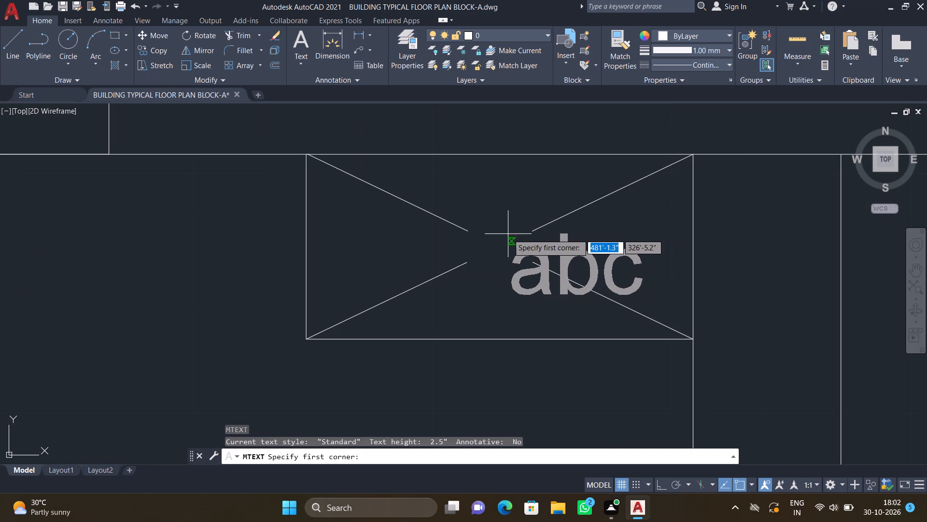
scroll(488, 244, "up", 1)
left_click_drag(465, 224, 467, 231)
left_click(542, 279)
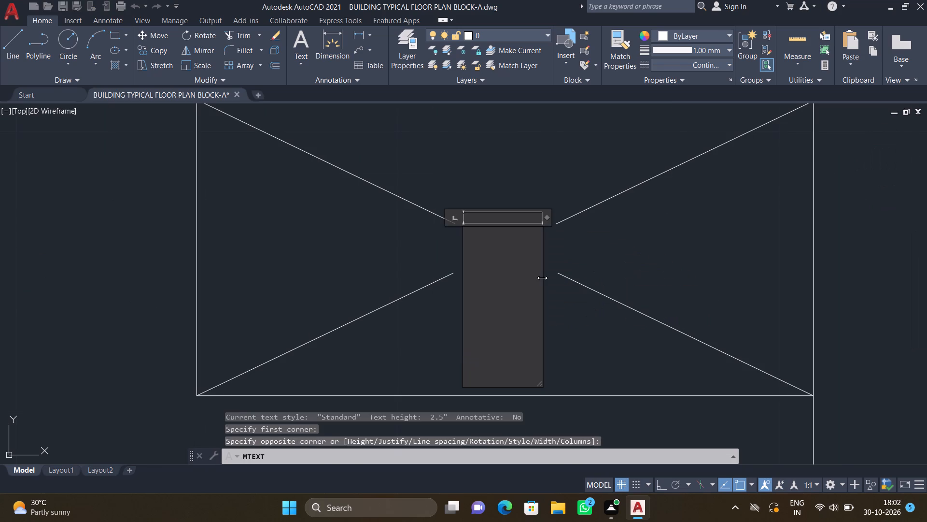
key("d")
key("Return")
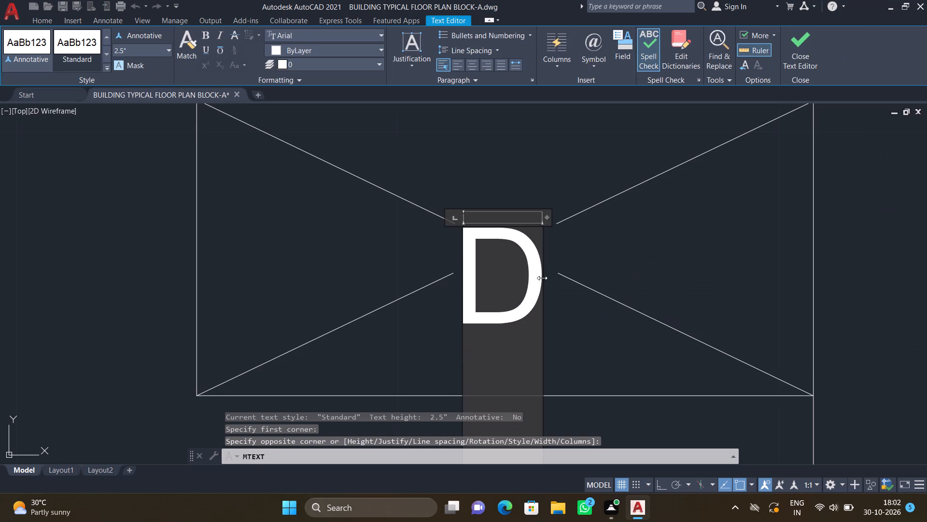
key("Escape")
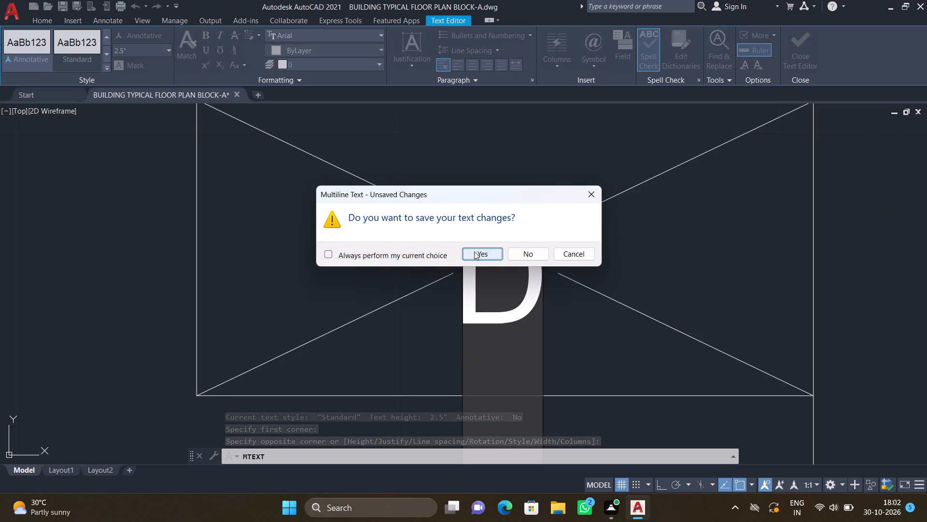
left_click(474, 251)
Move the small duct's D label slightly up to centre it between the crossed lines.
scroll(488, 230, "down", 1)
scroll(502, 220, "up", 1)
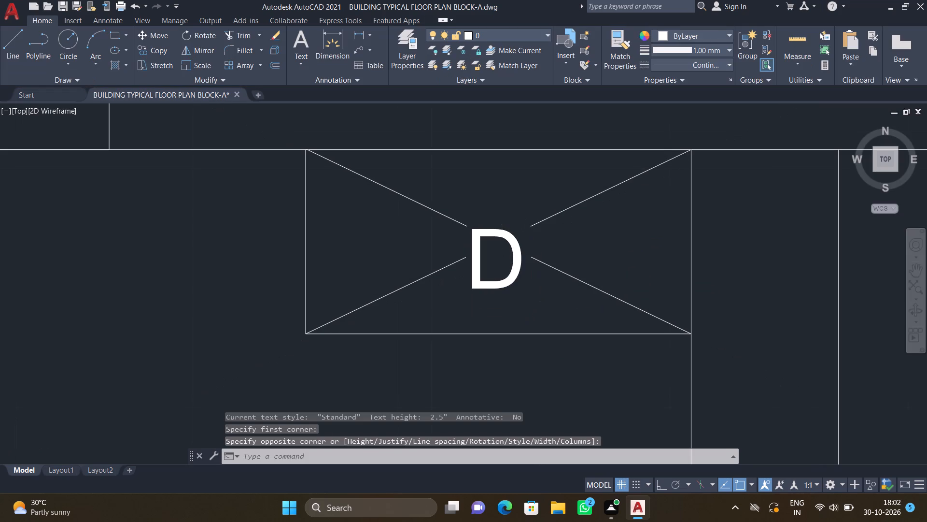
key("m")
key("Return")
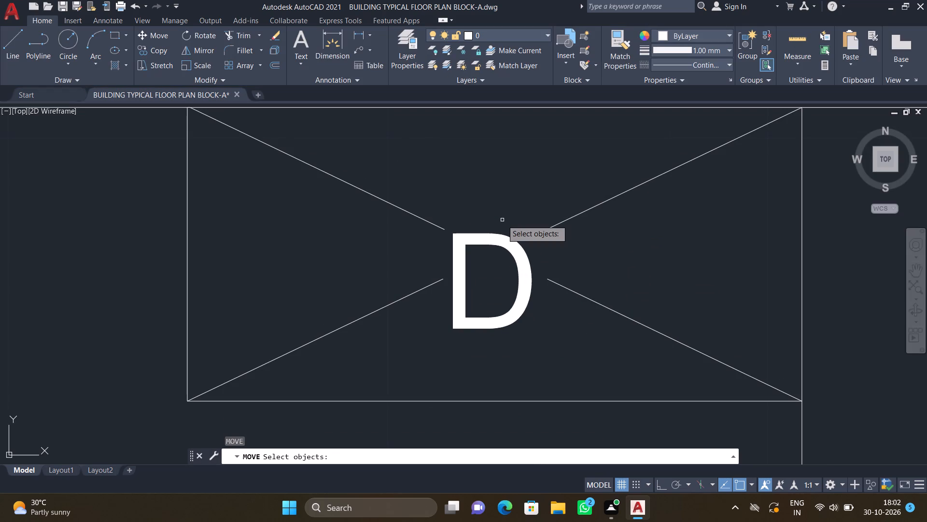
left_click(465, 233)
key("Return")
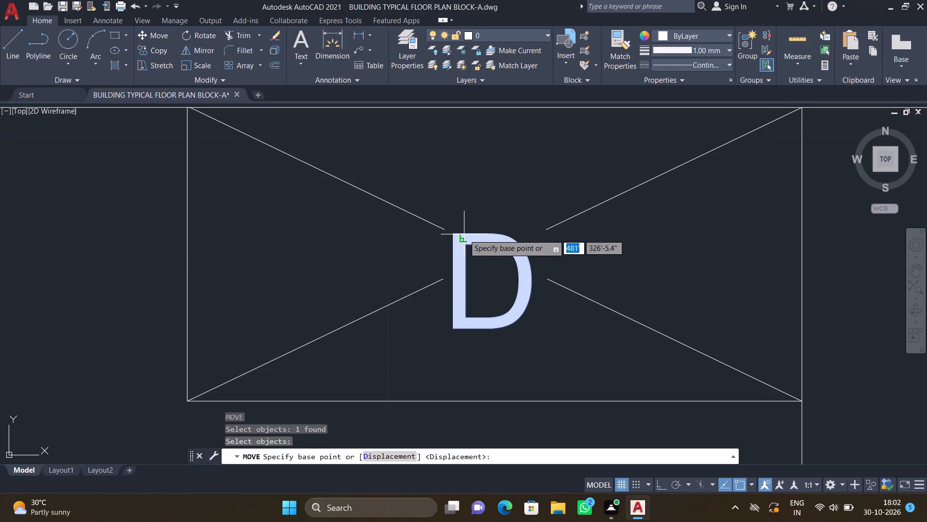
scroll(455, 234, "up", 2)
left_click(445, 232)
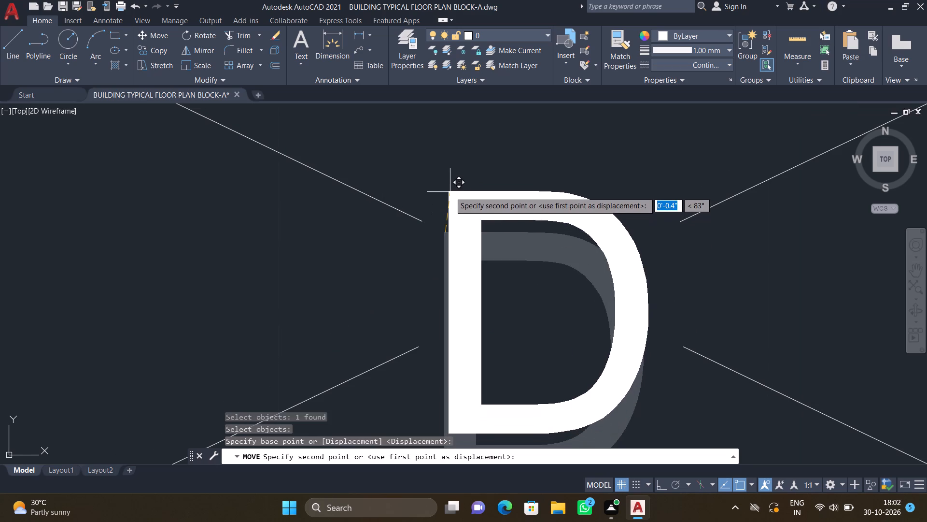
left_click(449, 176)
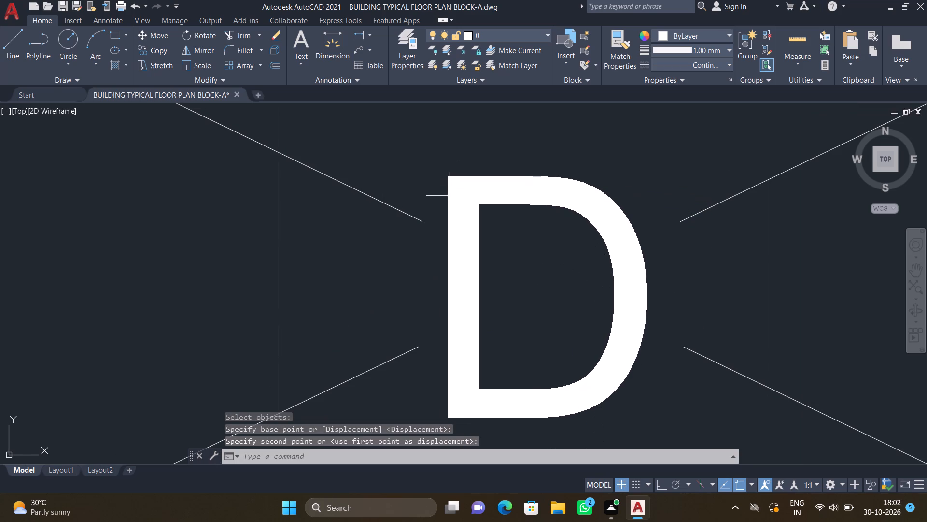
Look over the D labels in the toilet ducts and the remaining labels across the two lower flats.
scroll(449, 195, "down", 6)
scroll(367, 228, "down", 1)
middle_click_drag(374, 232, 480, 275)
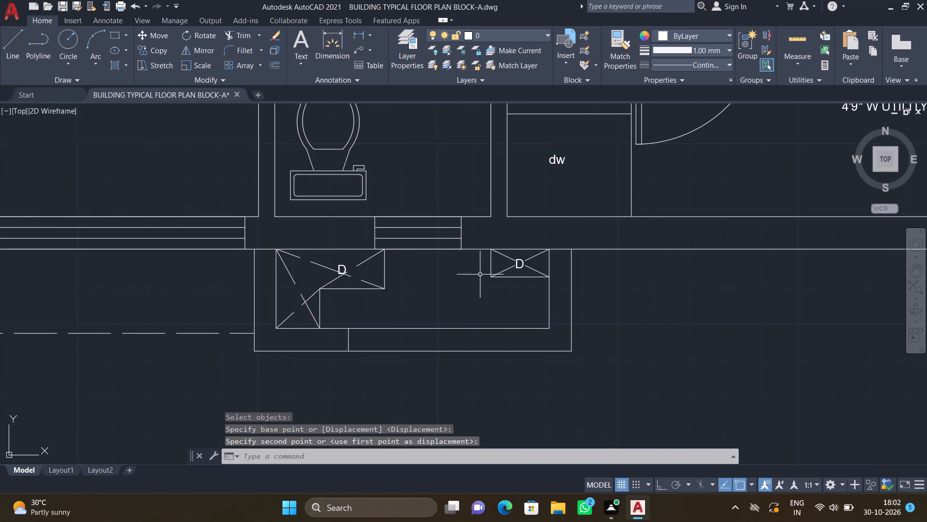
scroll(472, 266, "down", 2)
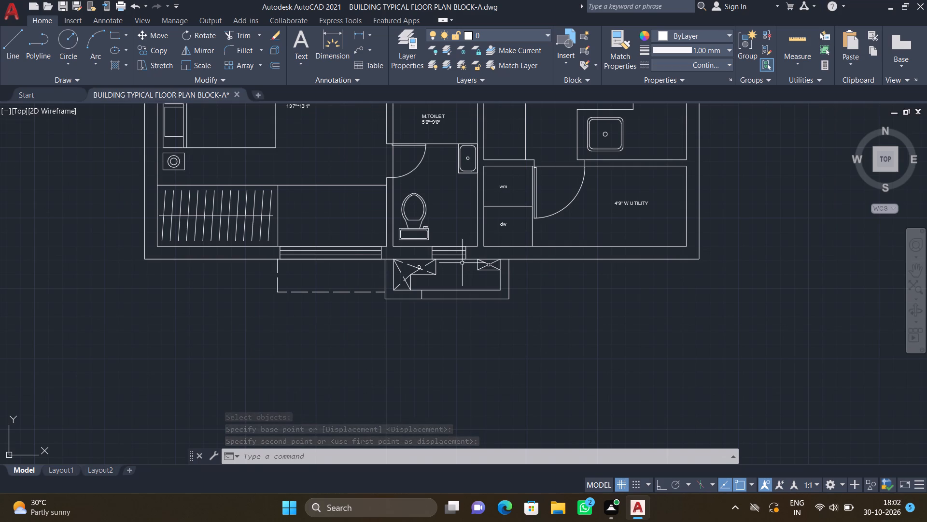
scroll(462, 263, "down", 1)
middle_click_drag(449, 238, 467, 288)
scroll(449, 239, "down", 2)
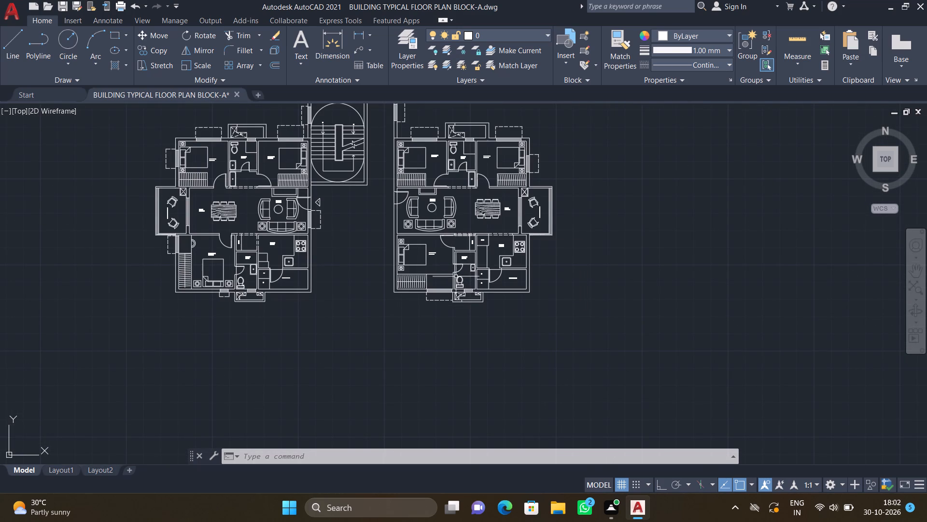
scroll(471, 297, "up", 5)
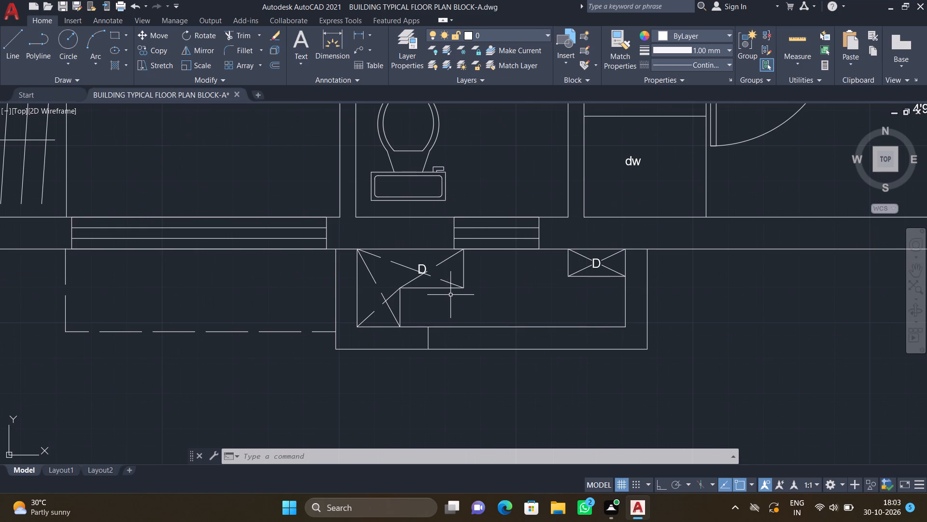
scroll(452, 294, "down", 2)
scroll(599, 219, "down", 2)
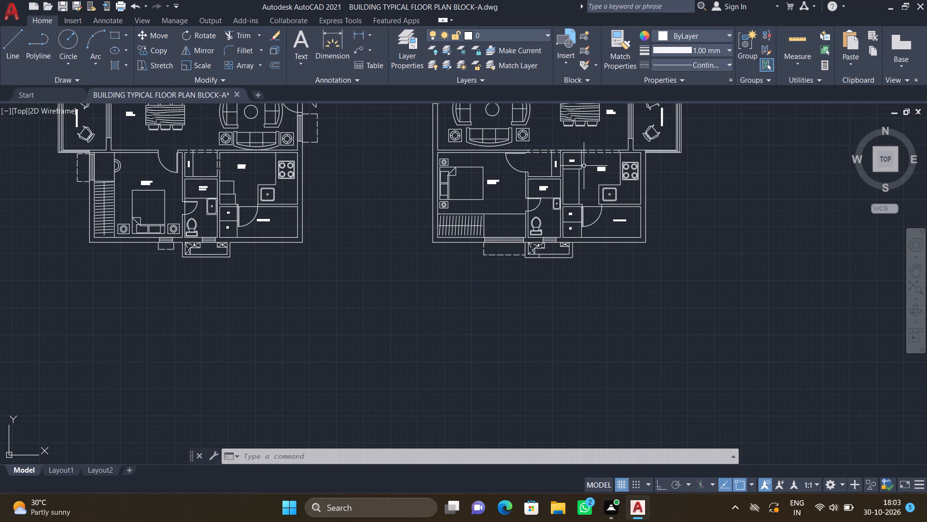
scroll(619, 134, "down", 1)
middle_click_drag(583, 179, 559, 211)
middle_click_drag(554, 218, 513, 278)
scroll(567, 182, "up", 3)
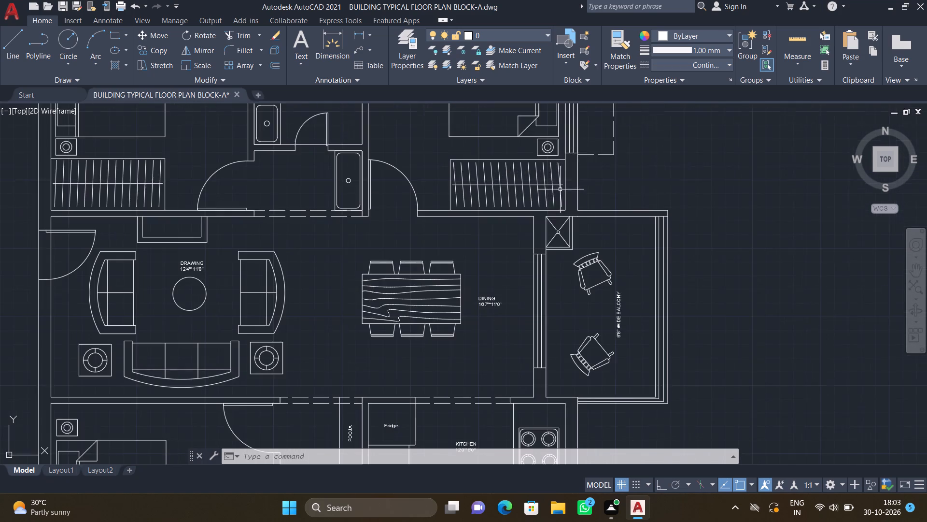
scroll(458, 219, "down", 3)
scroll(413, 164, "up", 2)
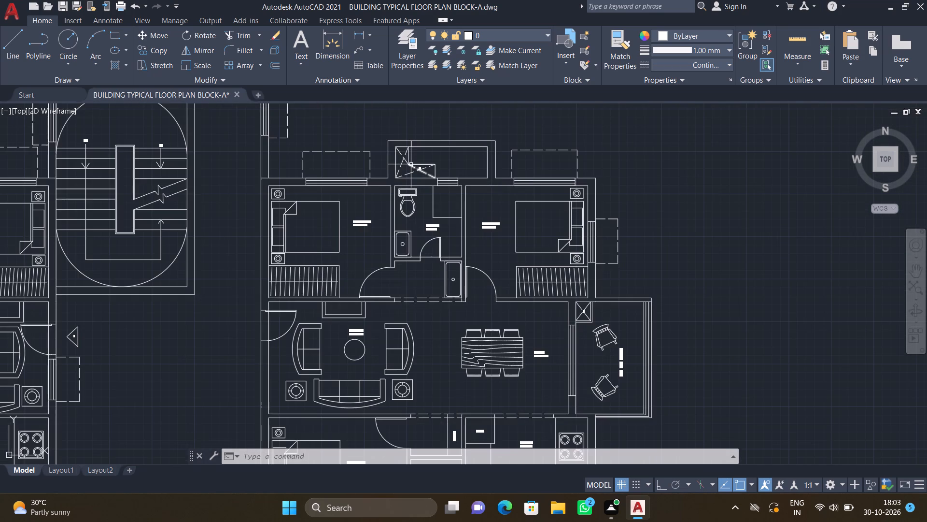
scroll(410, 164, "up", 3)
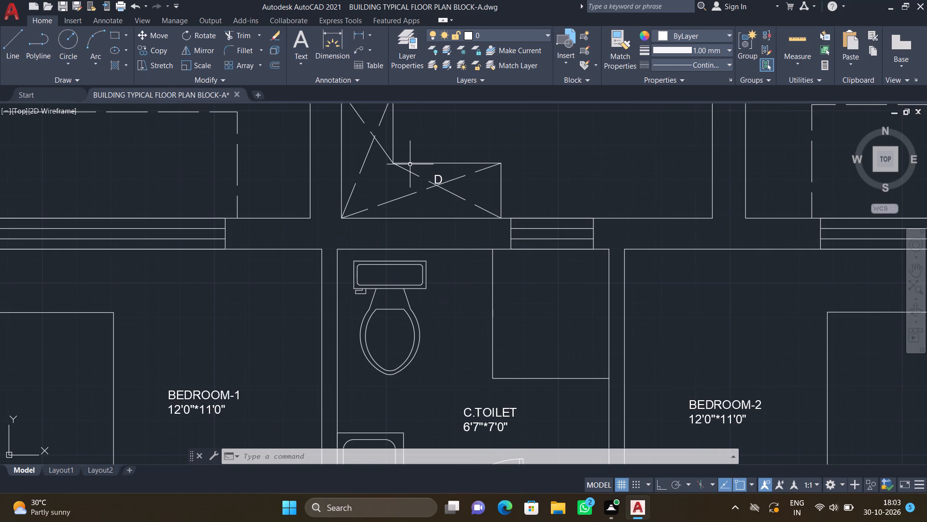
scroll(407, 167, "down", 4)
scroll(354, 188, "down", 1)
middle_click_drag(389, 245, 469, 221)
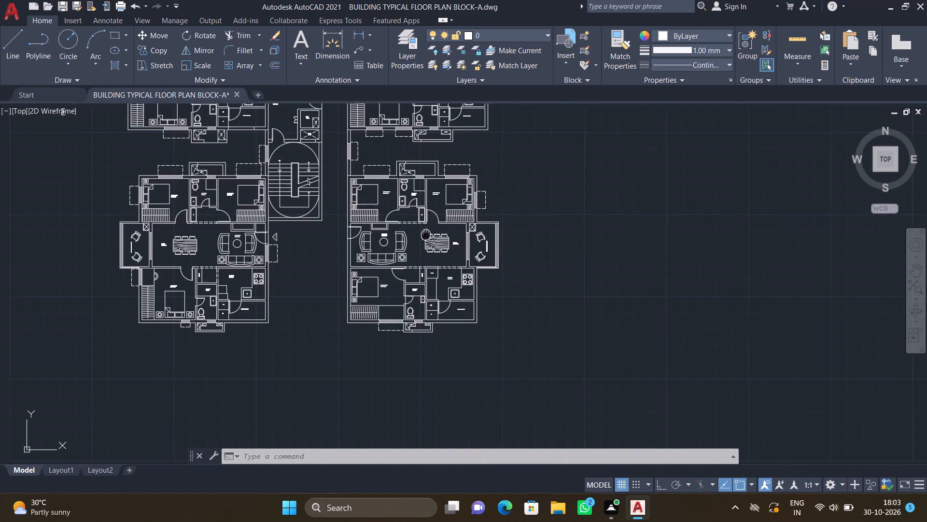
middle_click_drag(469, 221, 492, 222)
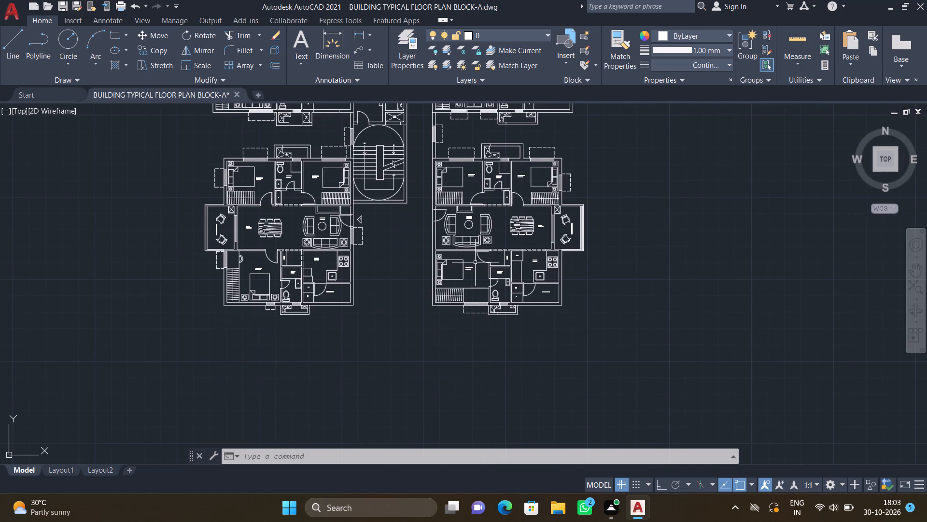
scroll(416, 215, "up", 2)
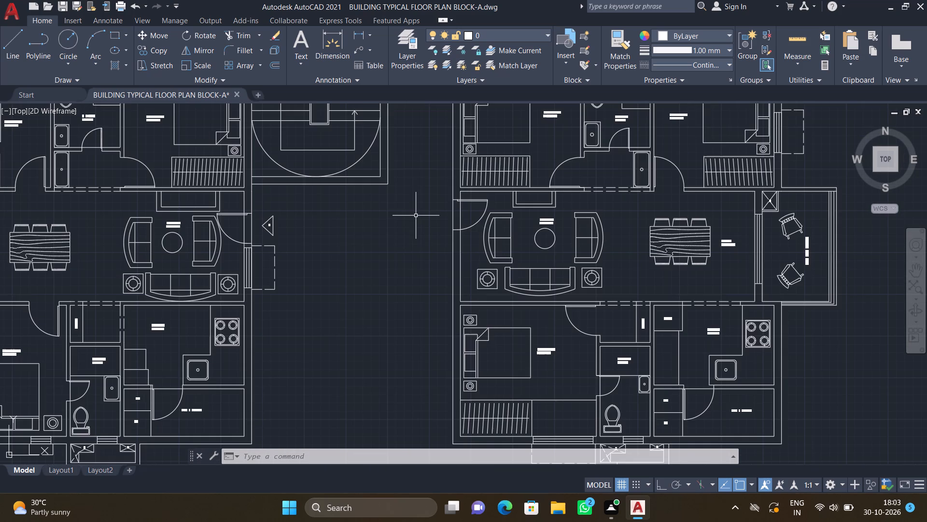
Draw a closed triangular entrance marker with lines outside the lower-right flat's entrance door, pointing towards the door.
key("l")
key("Return")
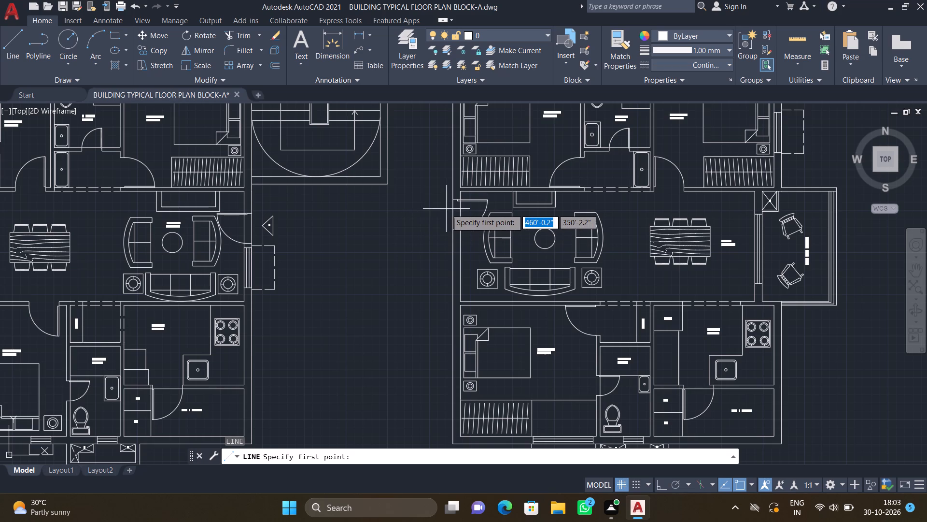
scroll(446, 209, "up", 2)
scroll(432, 213, "down", 1)
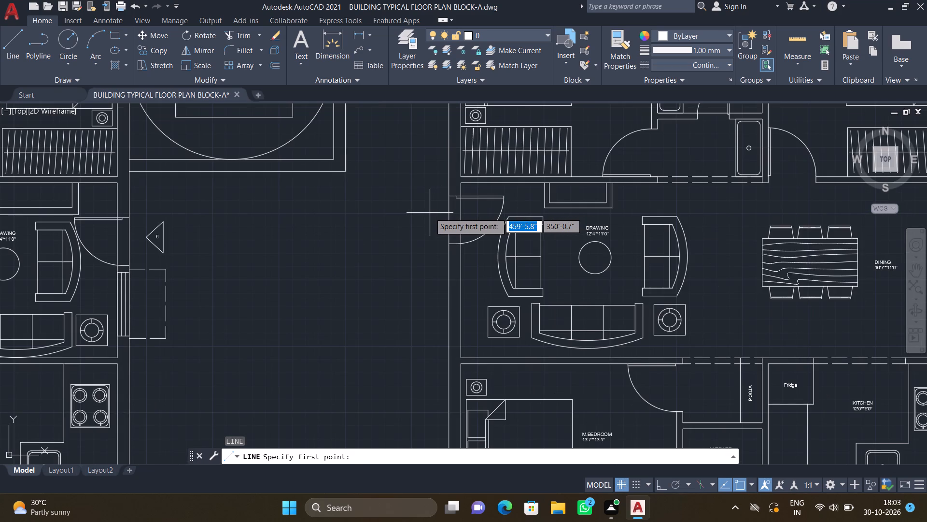
scroll(430, 215, "up", 2)
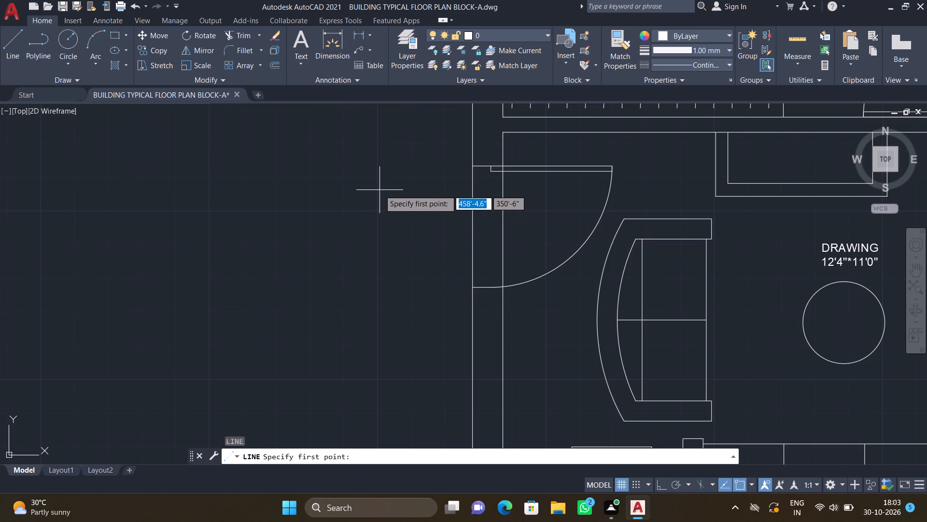
left_click_drag(369, 191, 369, 197)
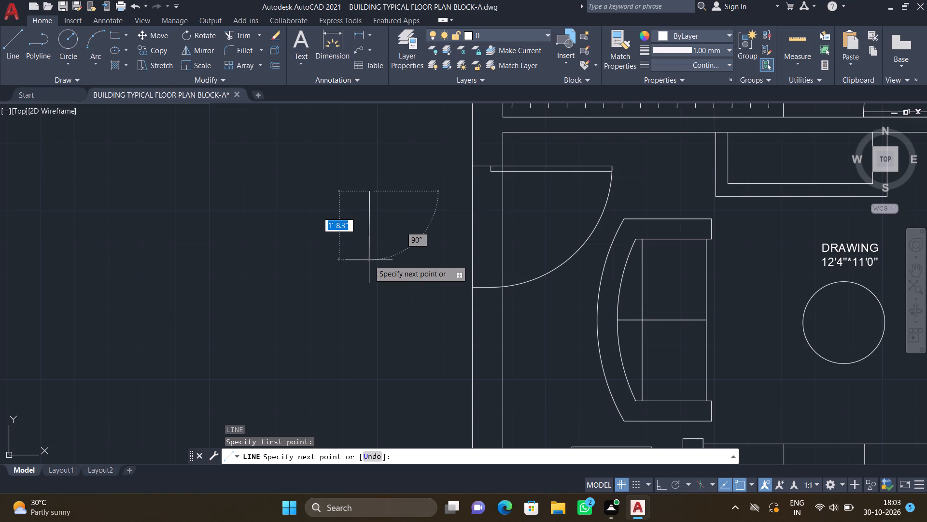
key("F8")
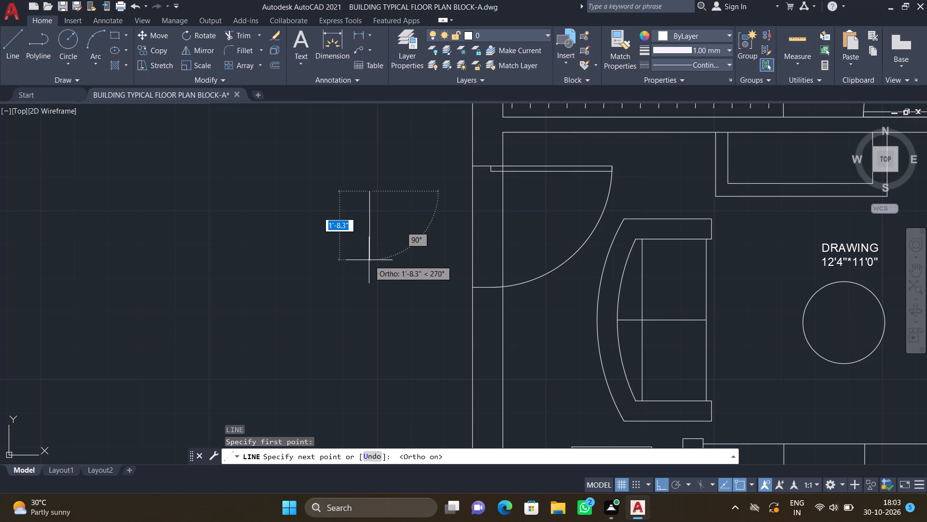
left_click(367, 272)
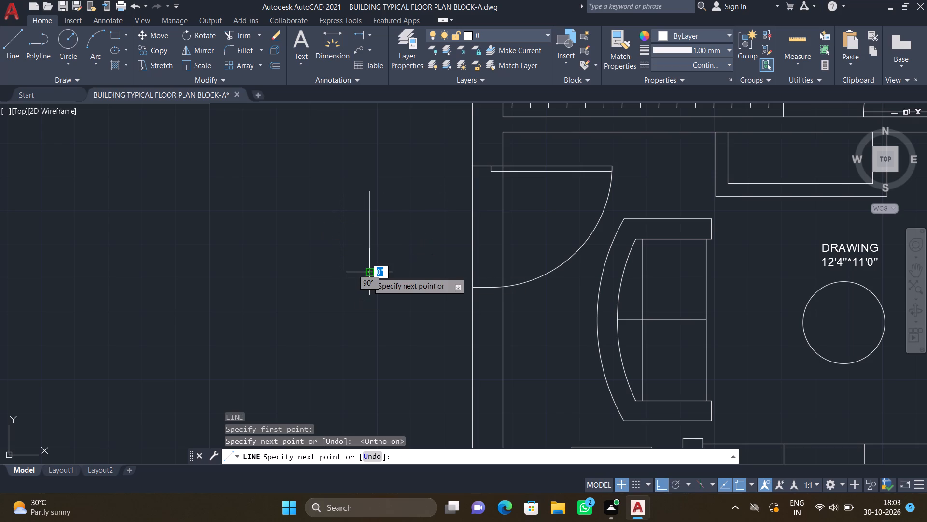
key("F8")
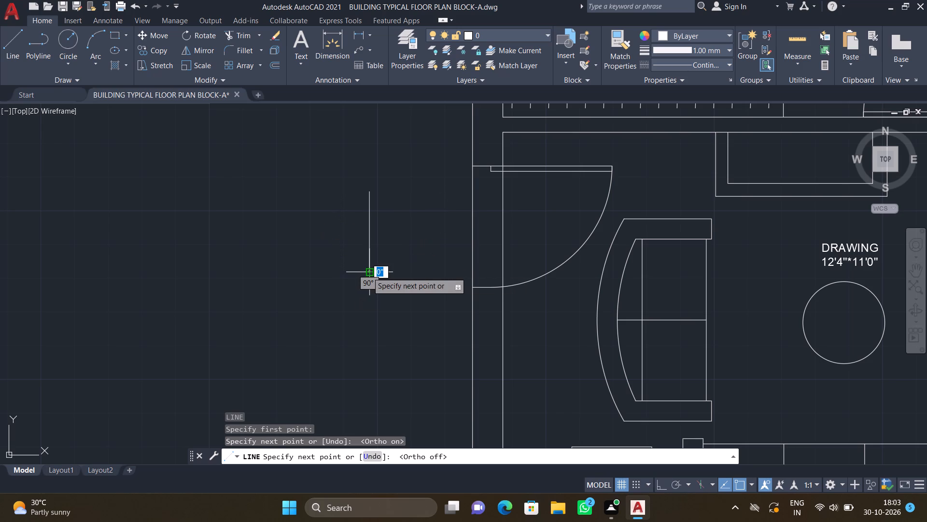
scroll(396, 244, "up", 1)
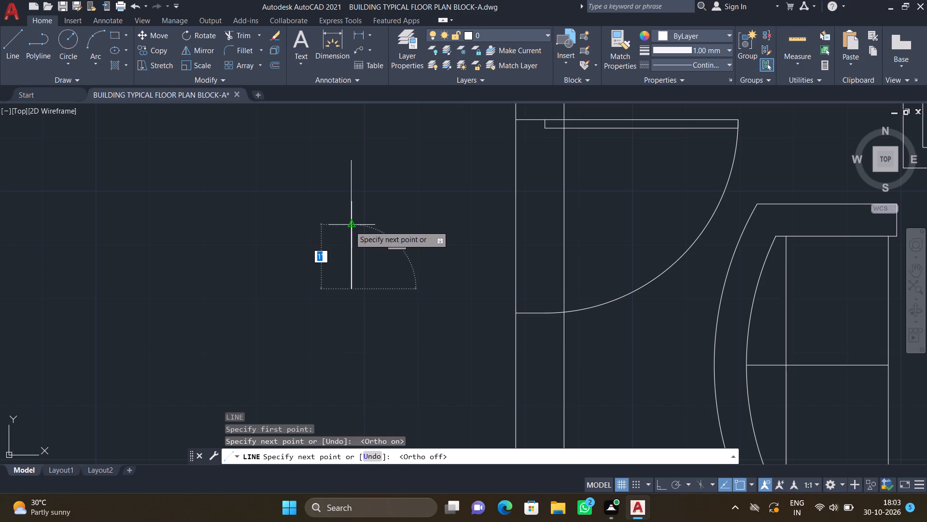
left_click(426, 221)
scroll(354, 169, "up", 1)
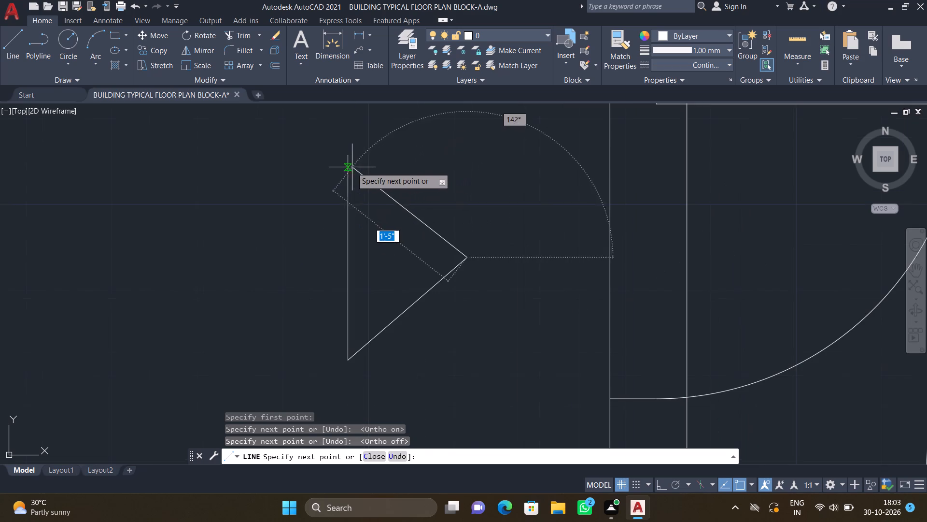
left_click(349, 159)
key("Return")
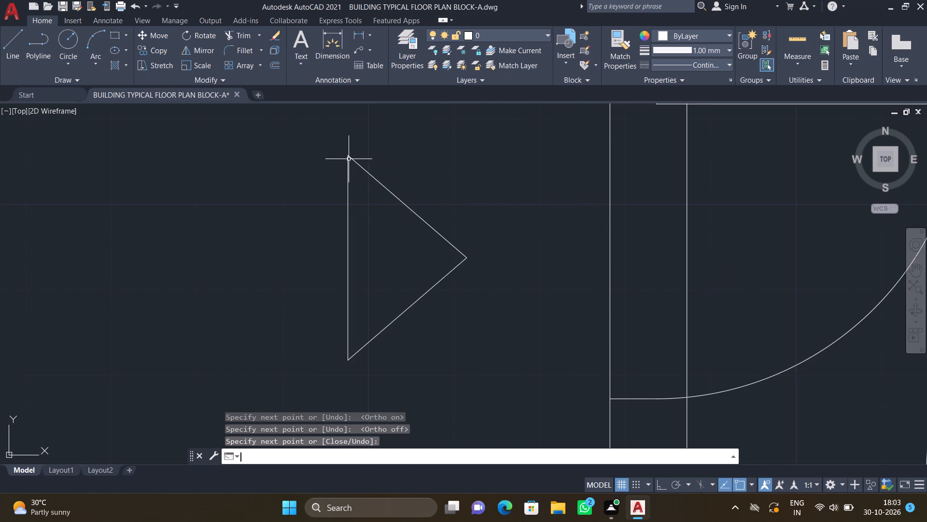
Add the multiline text "9" inside the new triangular entrance marker and save the text.
scroll(350, 177, "down", 1)
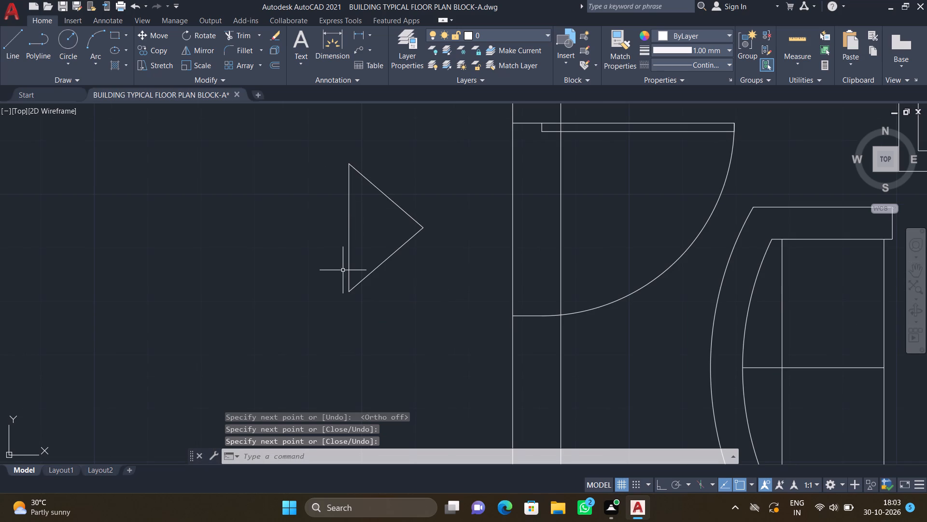
type("MT")
key("Return")
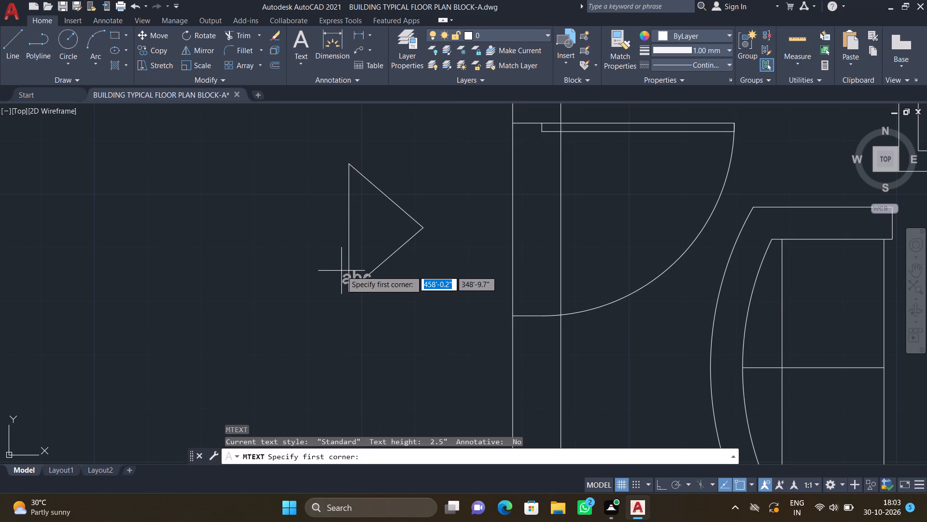
scroll(362, 216, "up", 2)
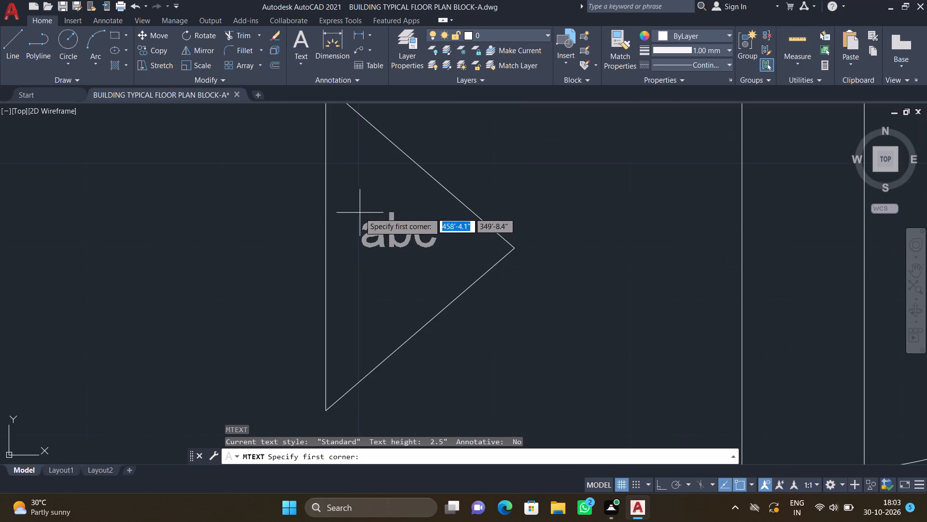
left_click_drag(349, 216, 355, 216)
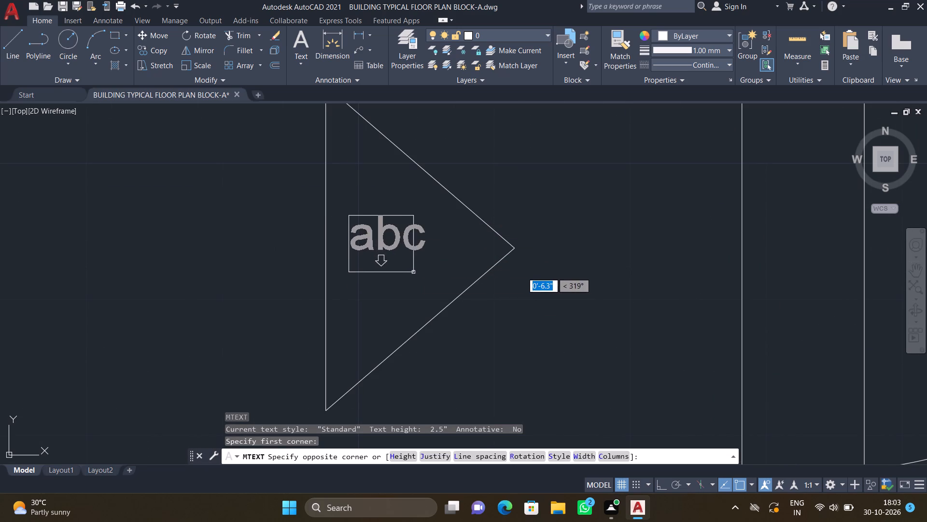
left_click(413, 272)
key("9")
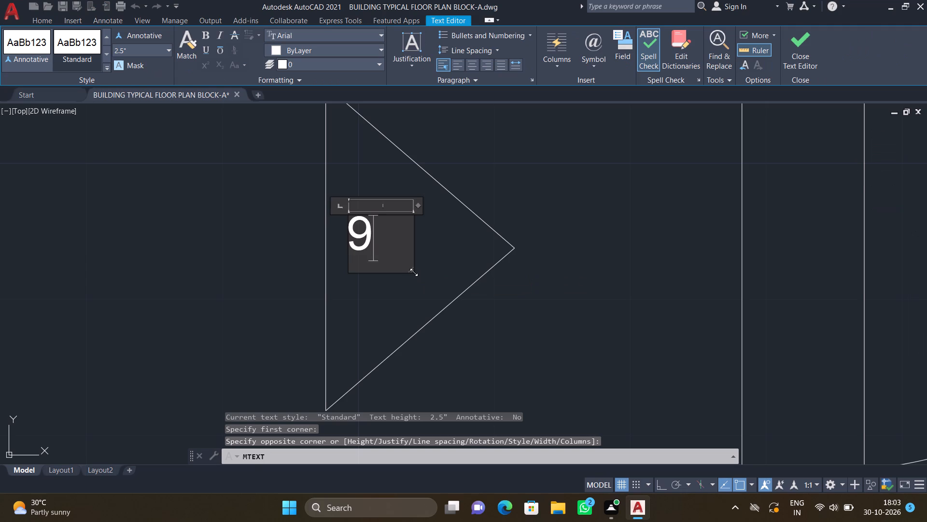
key("Return")
key("Escape")
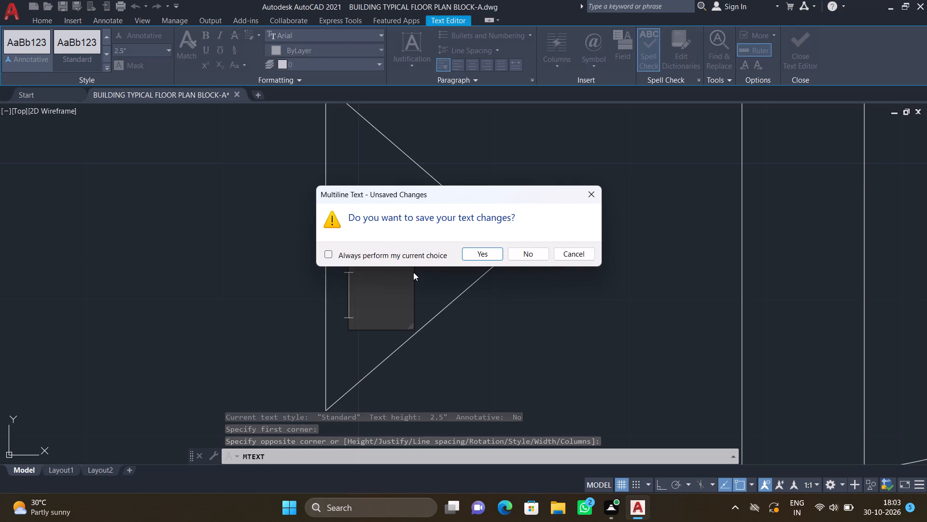
left_click(492, 254)
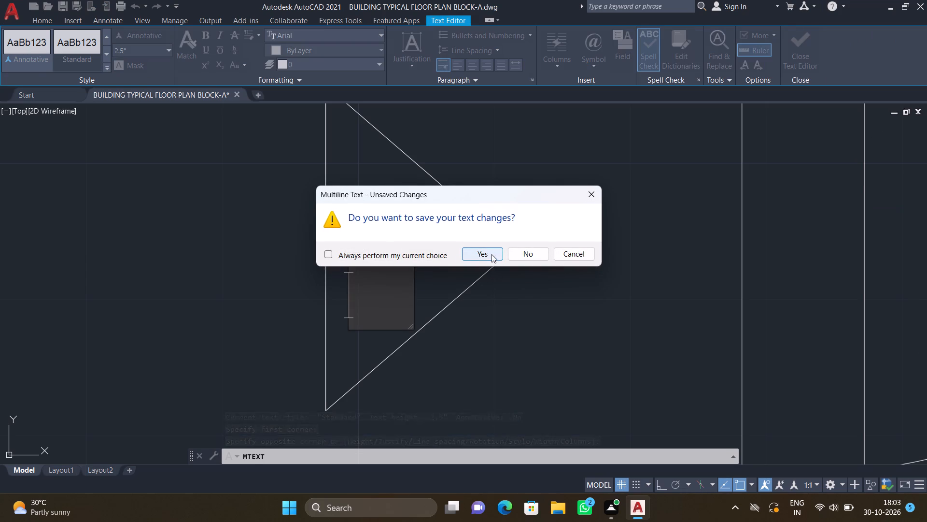
Move the number 9 slightly down and to the right to centre it within the triangle.
key("m")
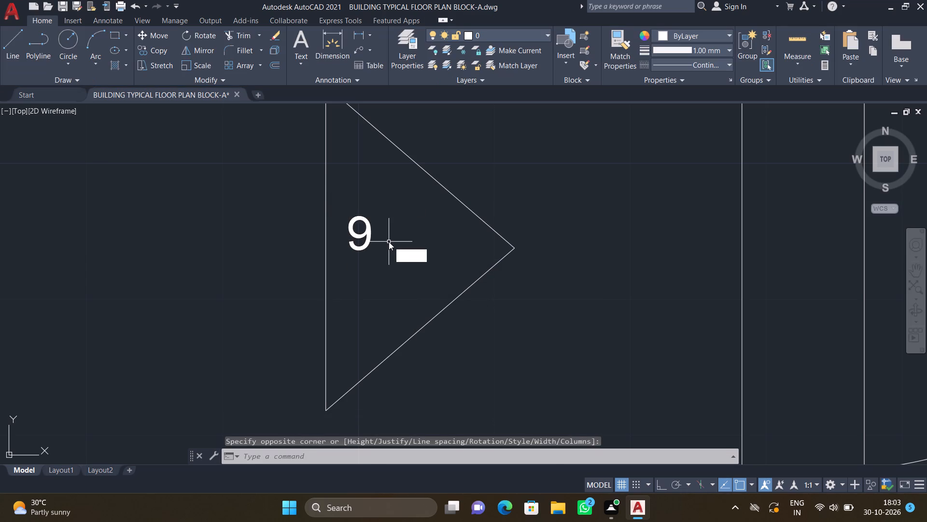
key("Return")
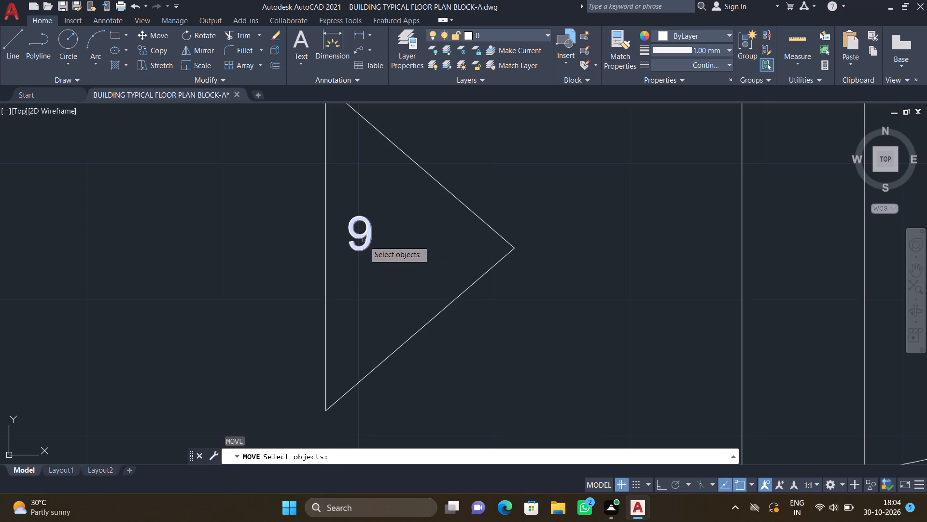
left_click(364, 241)
key("Return")
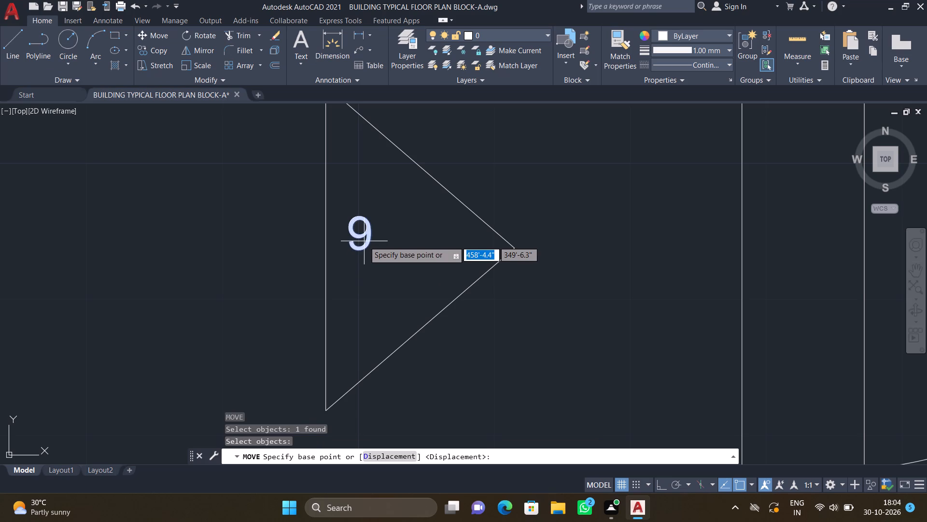
scroll(351, 250, "up", 1)
left_click(351, 240)
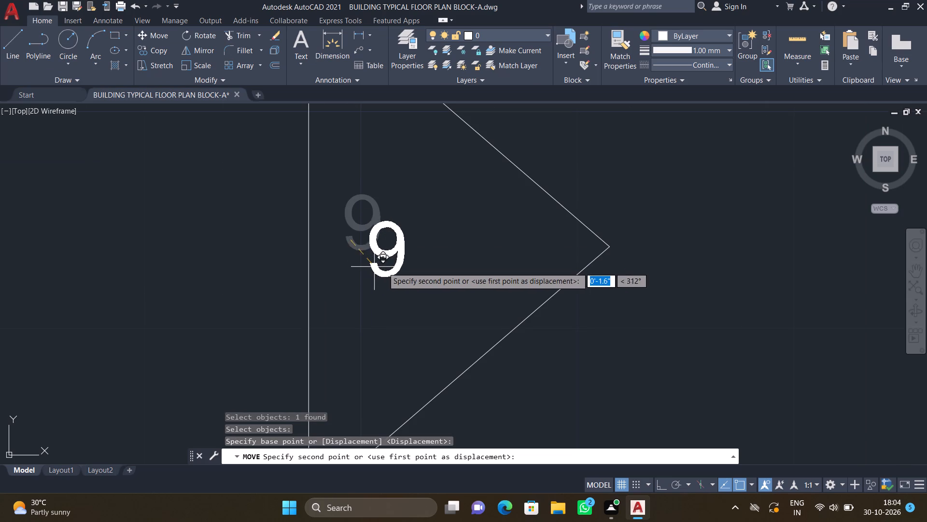
left_click(405, 267)
Move the triangle together with its number 9 slightly down and away from the door, roughly level with the opposite marker 6.
scroll(344, 270, "down", 5)
scroll(305, 267, "down", 3)
scroll(245, 279, "up", 1)
middle_click_drag(248, 280, 253, 280)
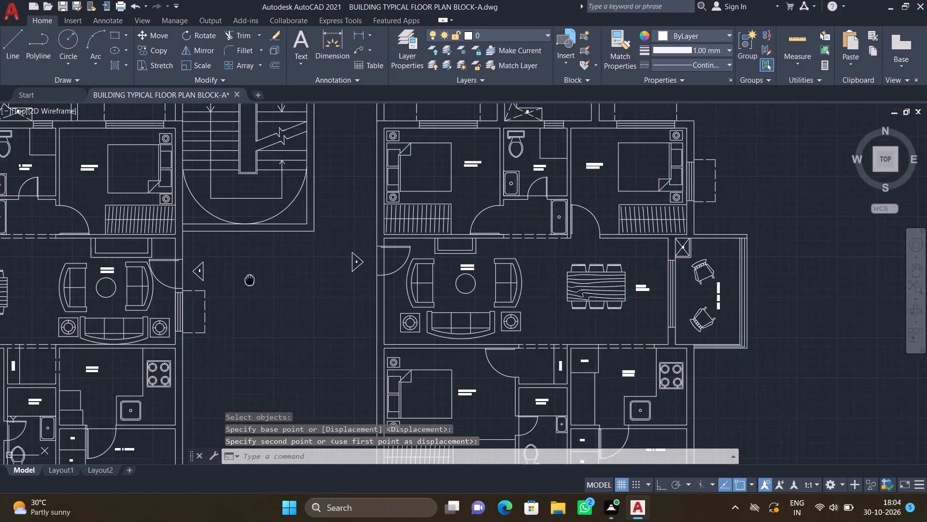
middle_click_drag(253, 280, 449, 260)
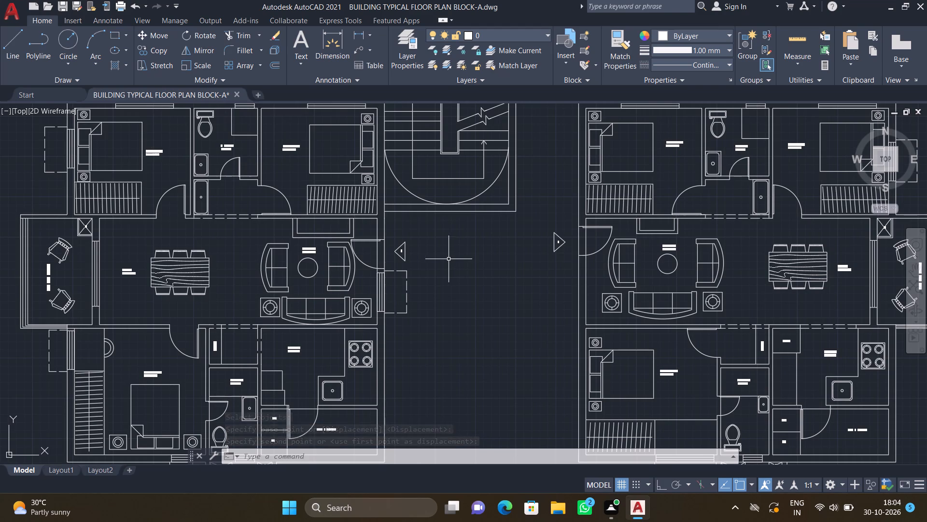
scroll(534, 241, "down", 1)
scroll(541, 246, "up", 2)
key("m")
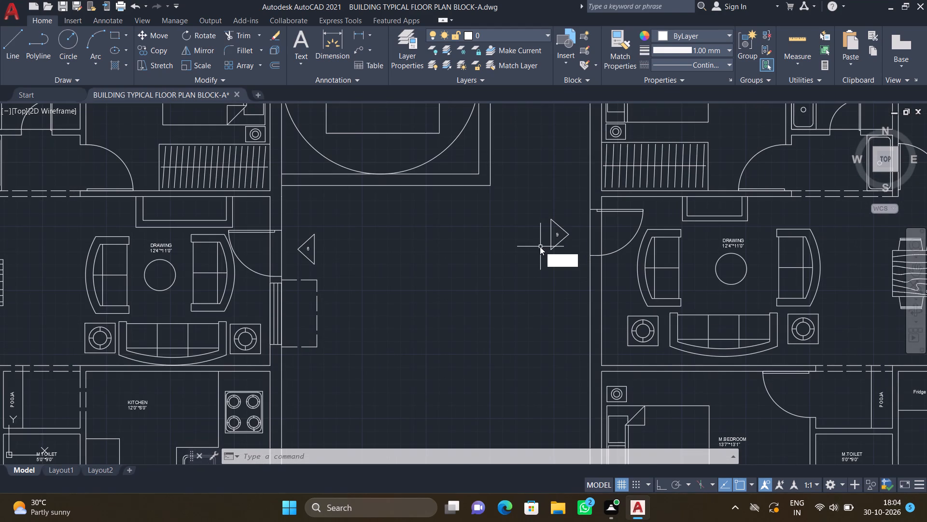
key("Return")
scroll(569, 252, "up", 1)
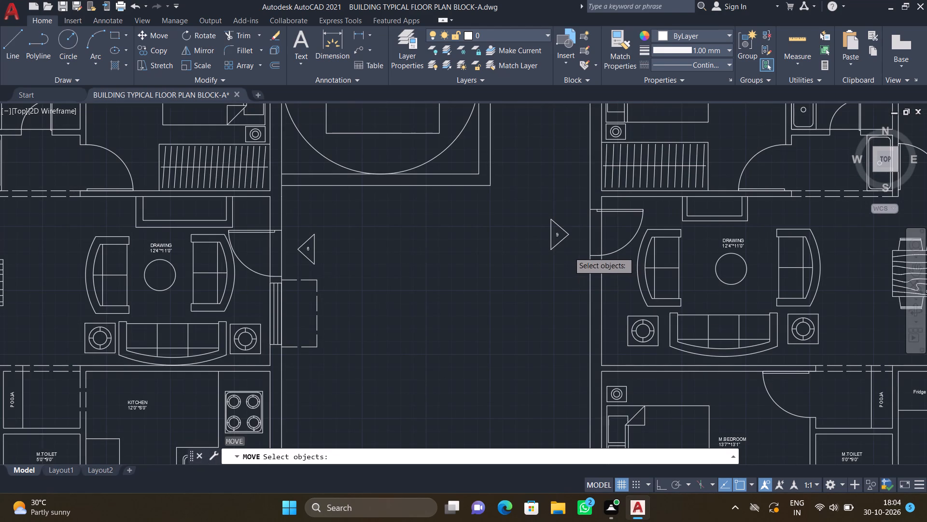
left_click_drag(567, 250, 556, 242)
left_click(511, 183)
key("Return")
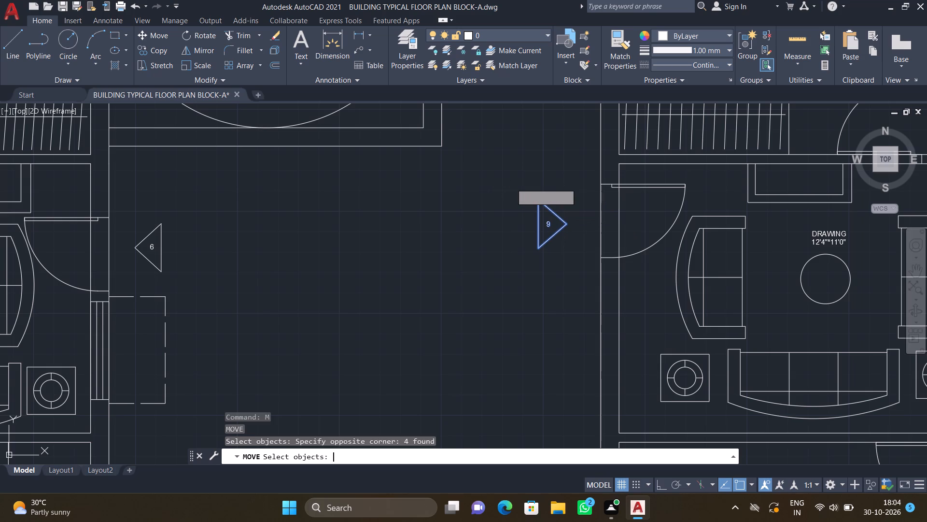
left_click(542, 247)
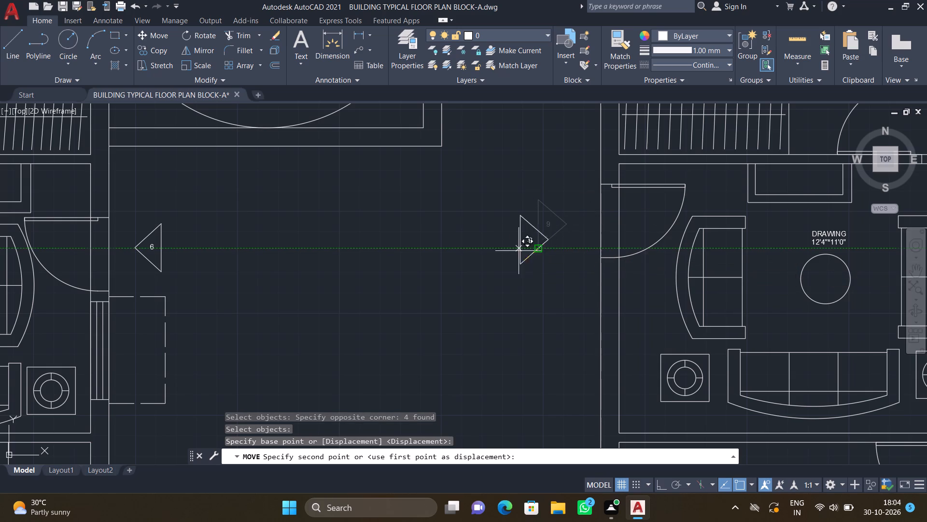
left_click(529, 265)
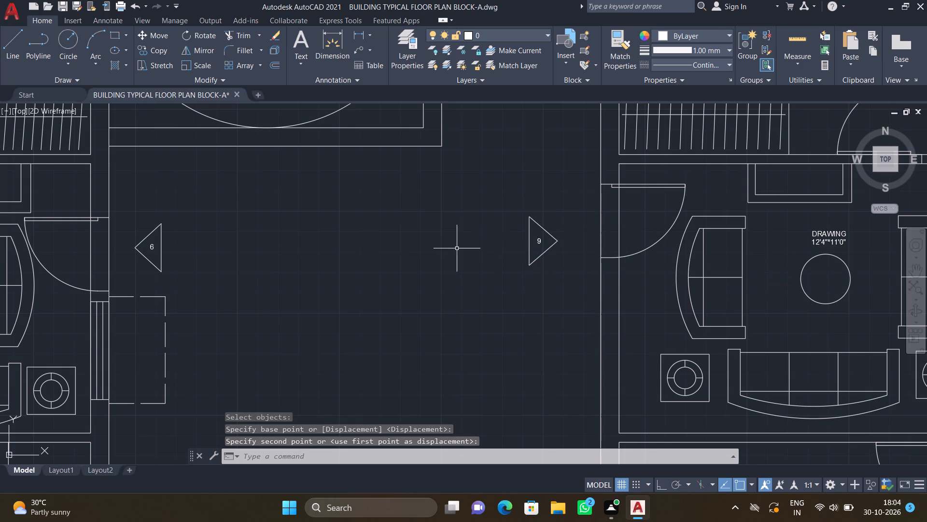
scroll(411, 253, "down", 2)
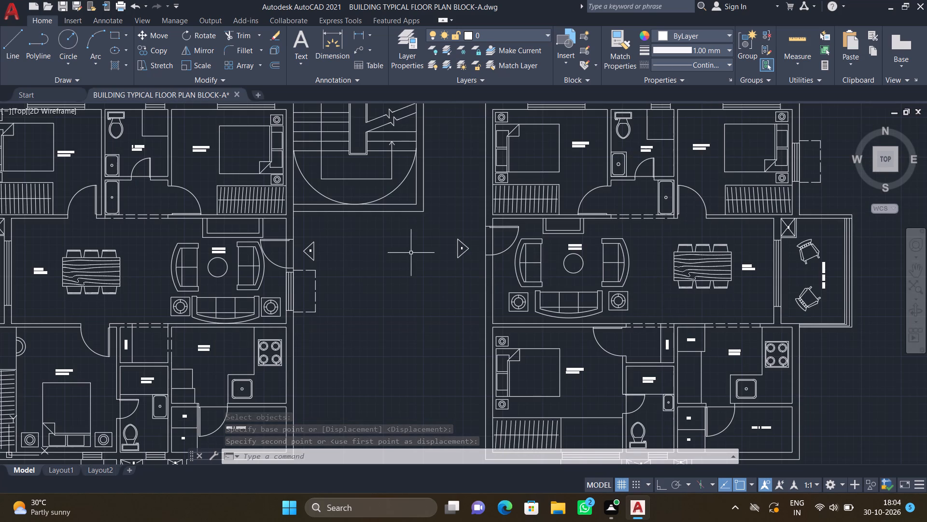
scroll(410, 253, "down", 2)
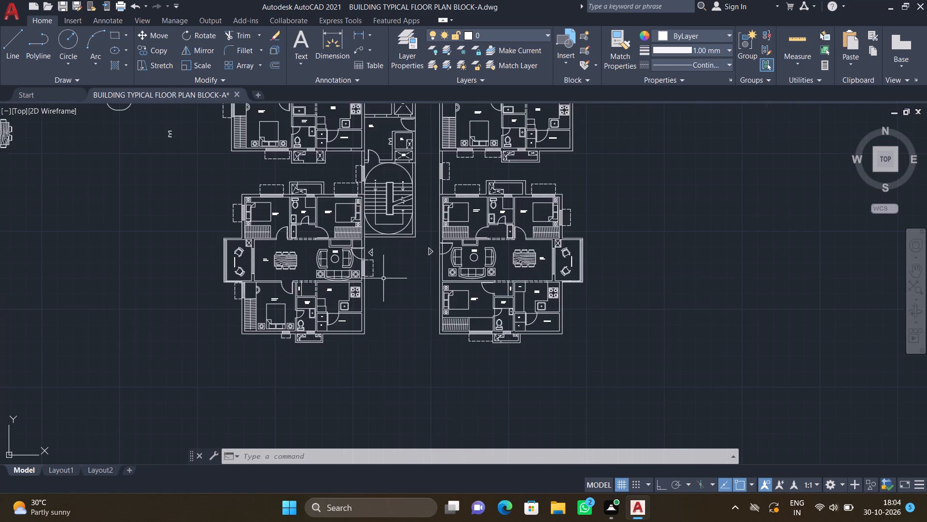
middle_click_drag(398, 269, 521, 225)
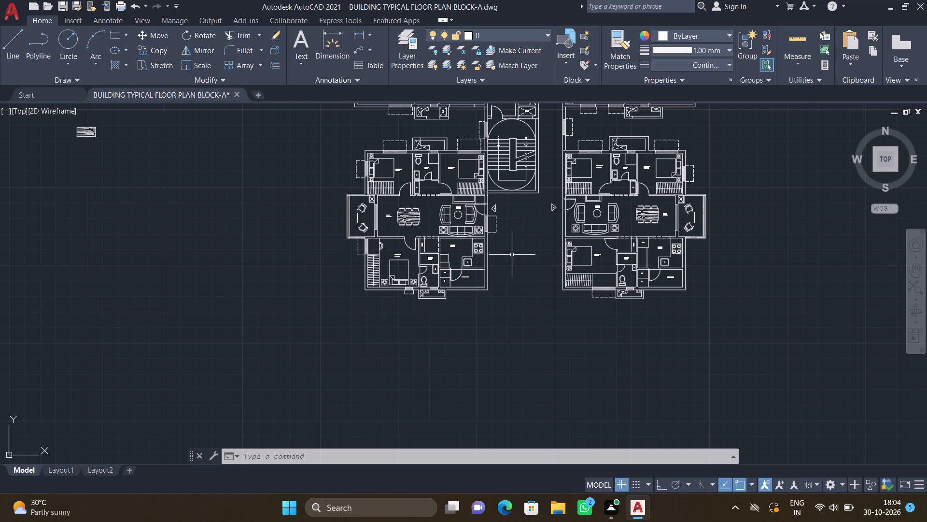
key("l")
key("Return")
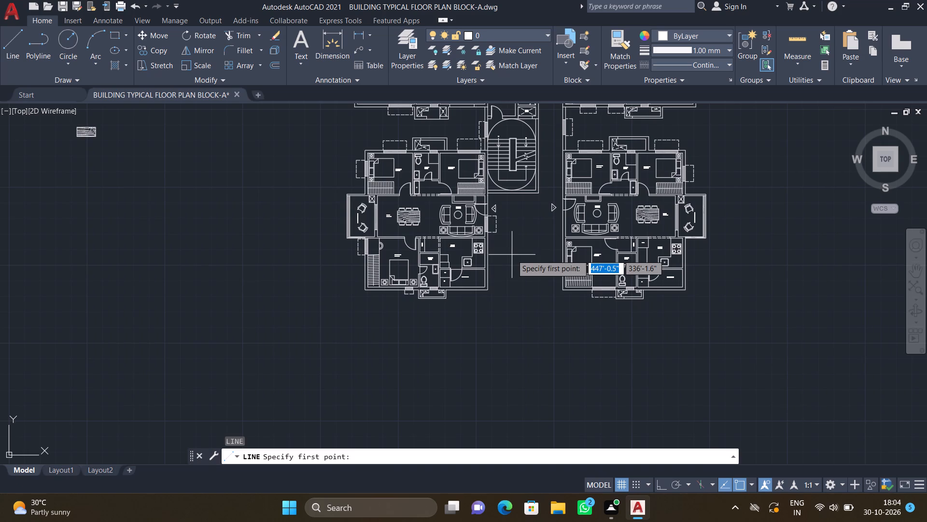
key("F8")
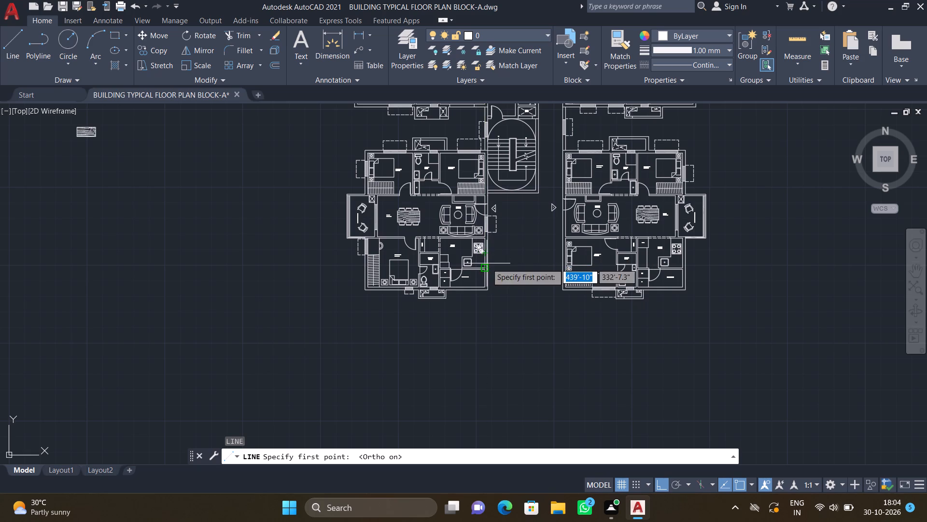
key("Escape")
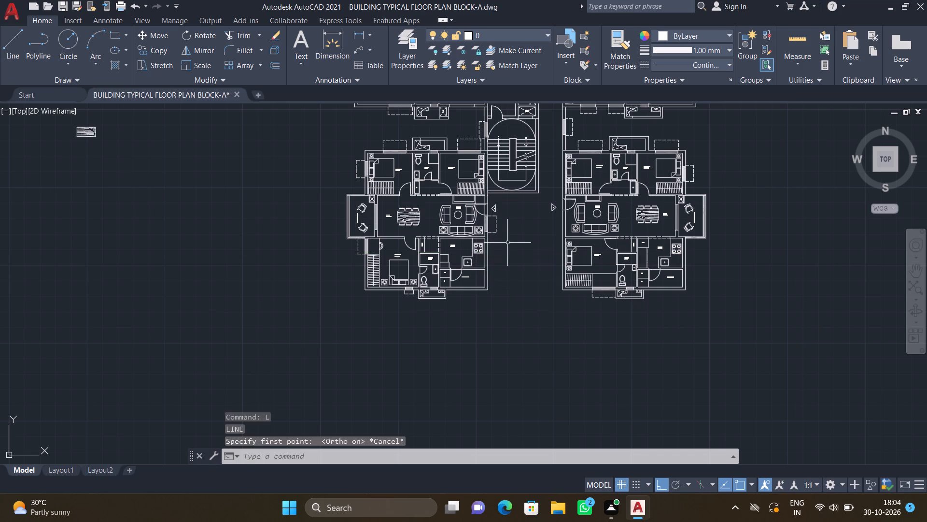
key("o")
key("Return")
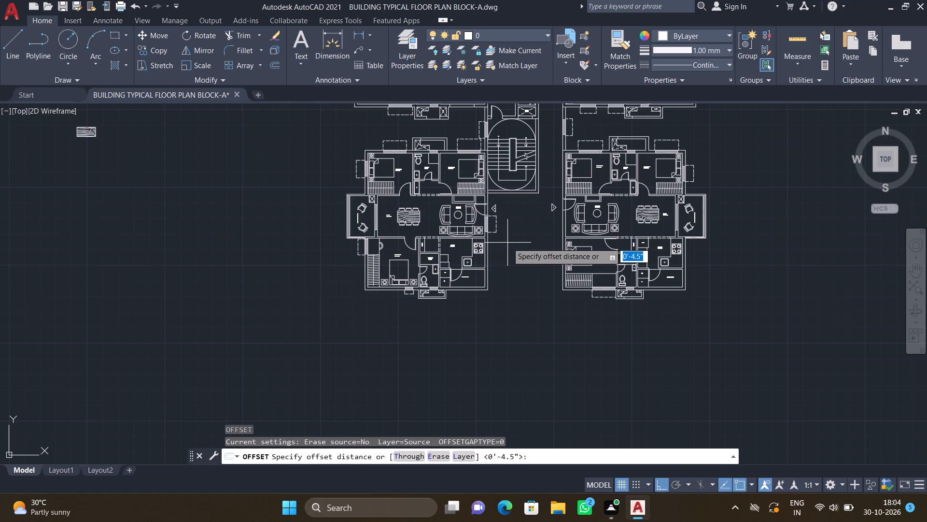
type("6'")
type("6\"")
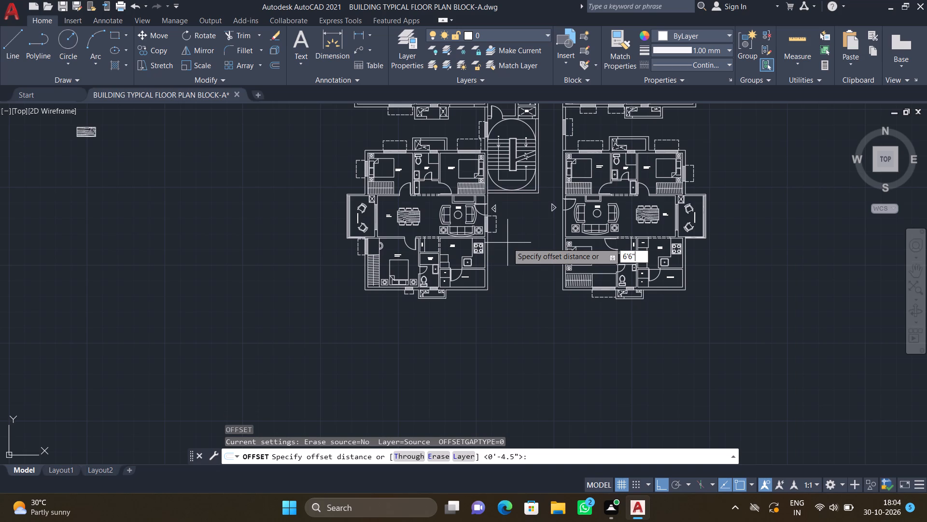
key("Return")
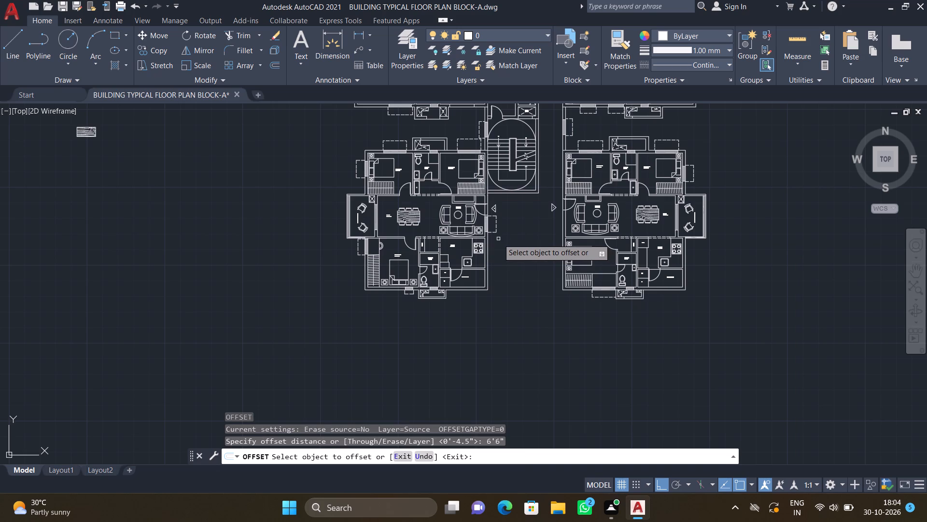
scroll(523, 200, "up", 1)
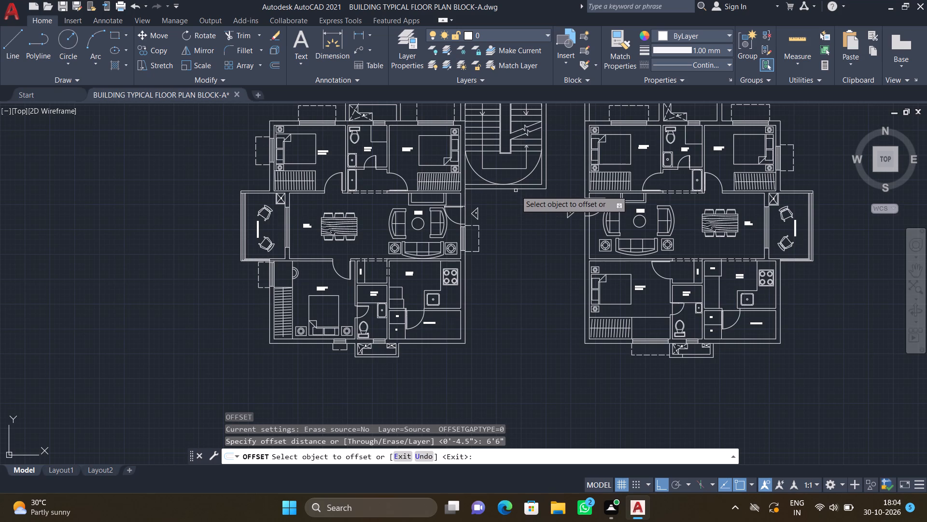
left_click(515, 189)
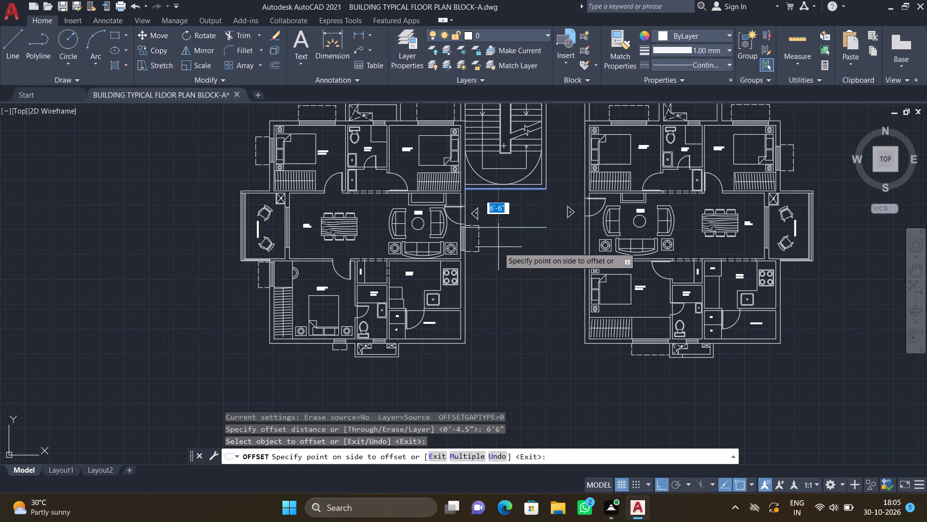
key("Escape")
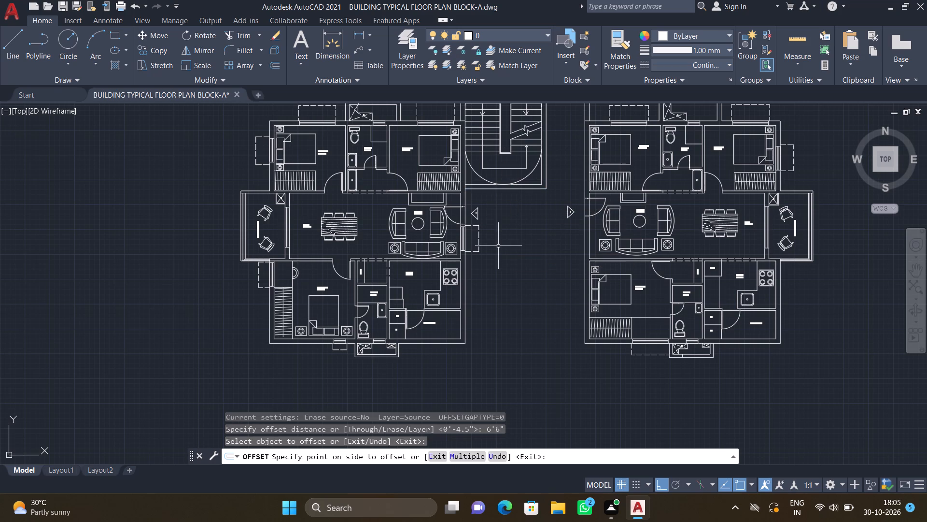
Draw a line from the wall below flat 6's entrance door about 13'-7" across, aligned with the staircase's outer edge, then straight down past the lower flats.
key("l")
key("Return")
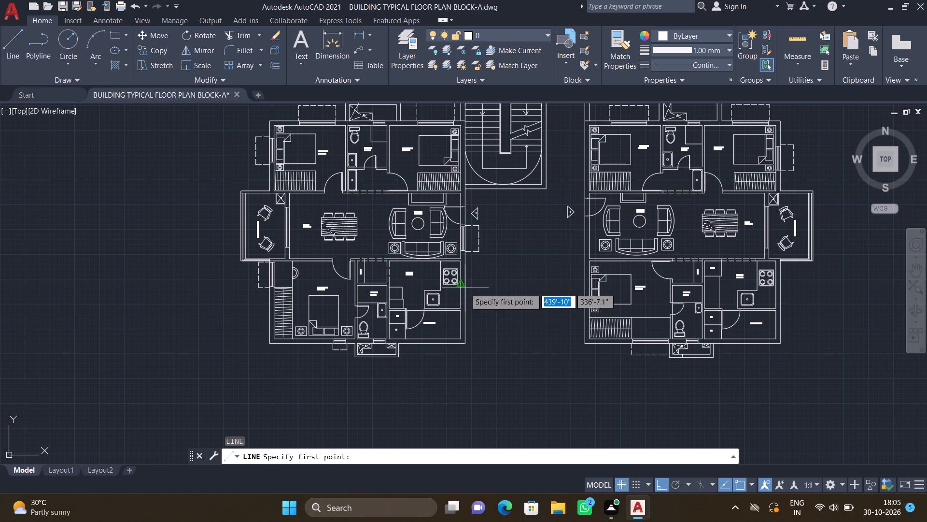
scroll(475, 267, "up", 1)
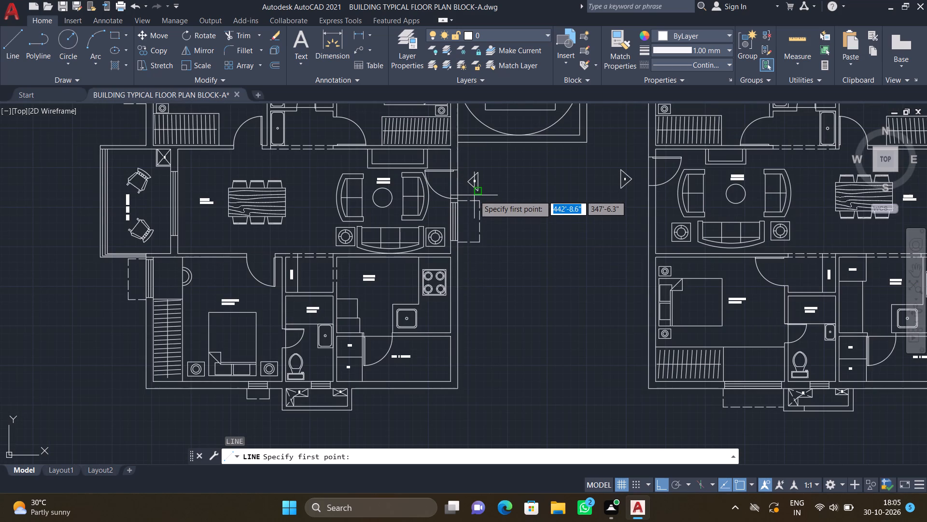
scroll(466, 200, "up", 3)
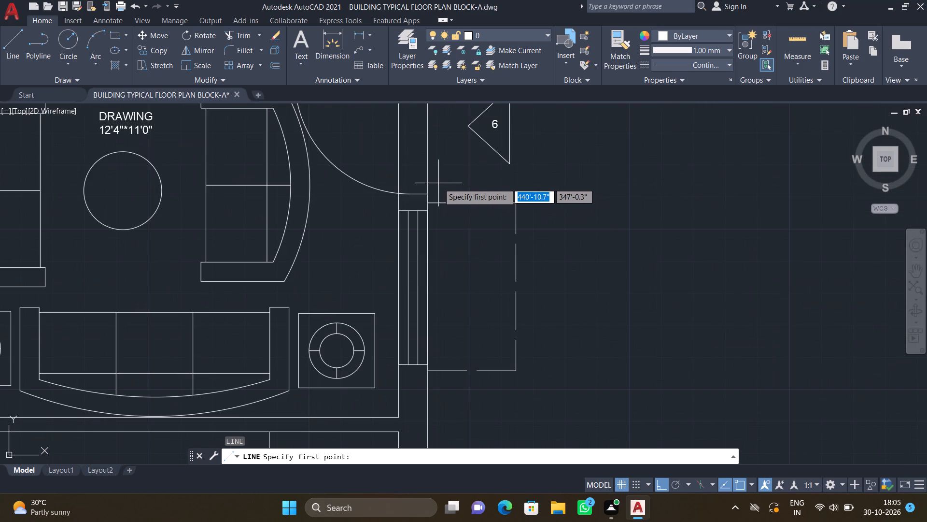
scroll(438, 183, "up", 1)
left_click(422, 169)
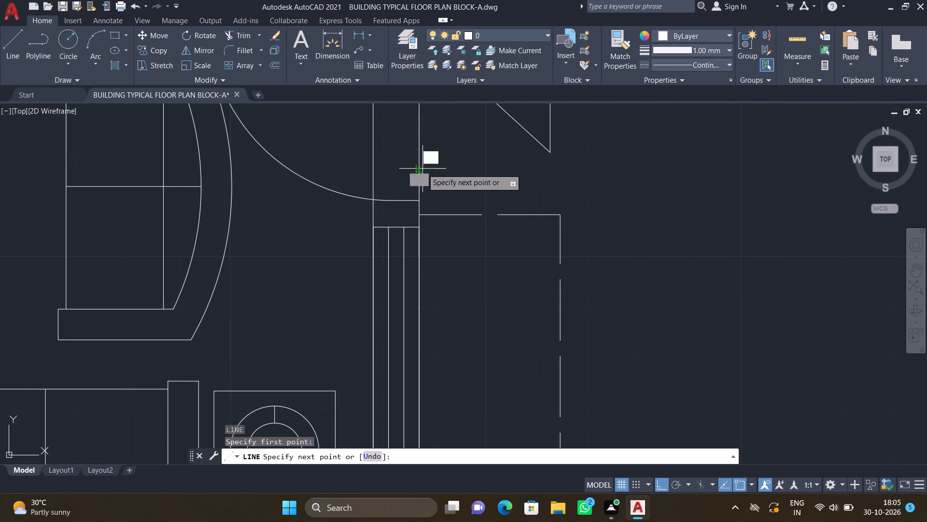
scroll(605, 193, "down", 1)
middle_click_drag(622, 186, 524, 167)
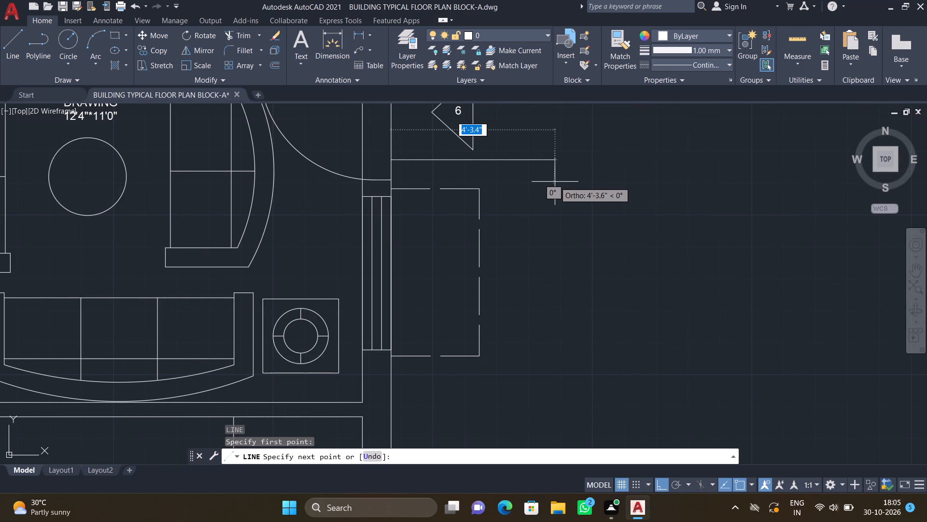
scroll(570, 183, "down", 3)
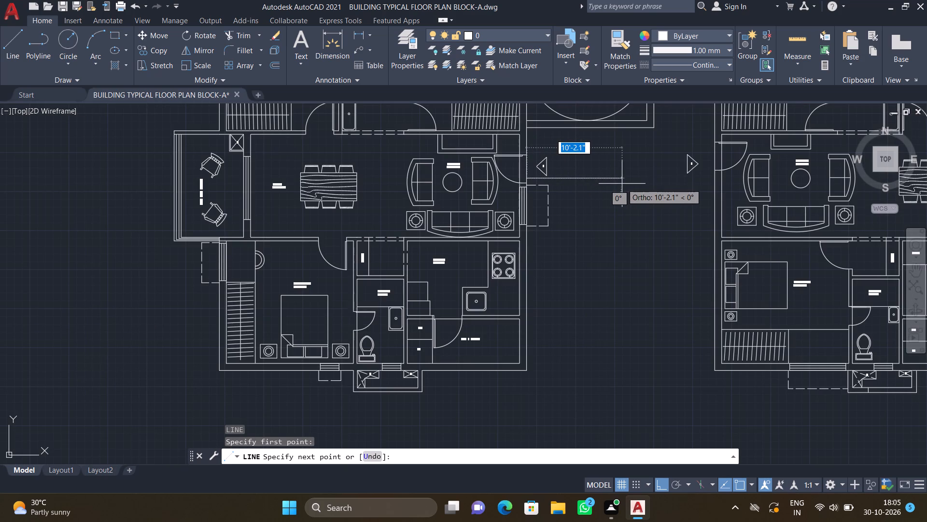
scroll(613, 187, "down", 2)
scroll(632, 187, "up", 2)
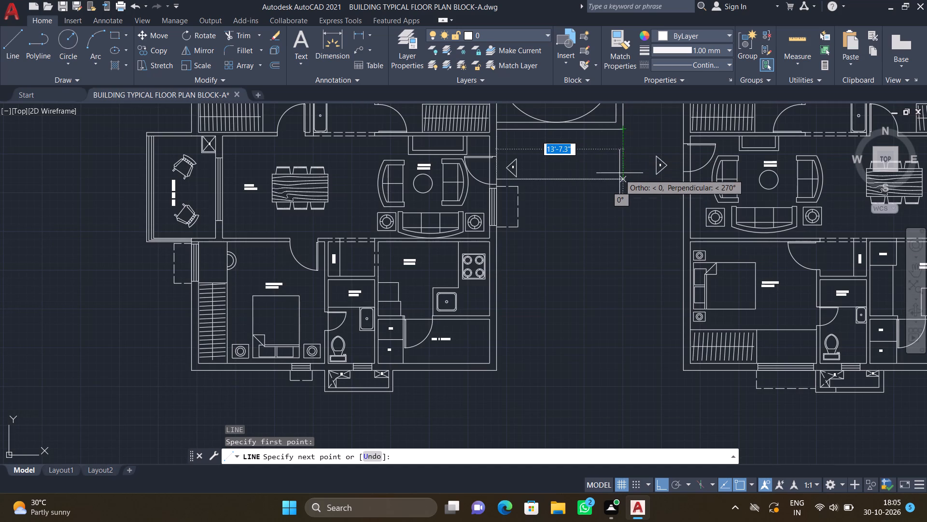
left_click(621, 182)
scroll(618, 248, "down", 2)
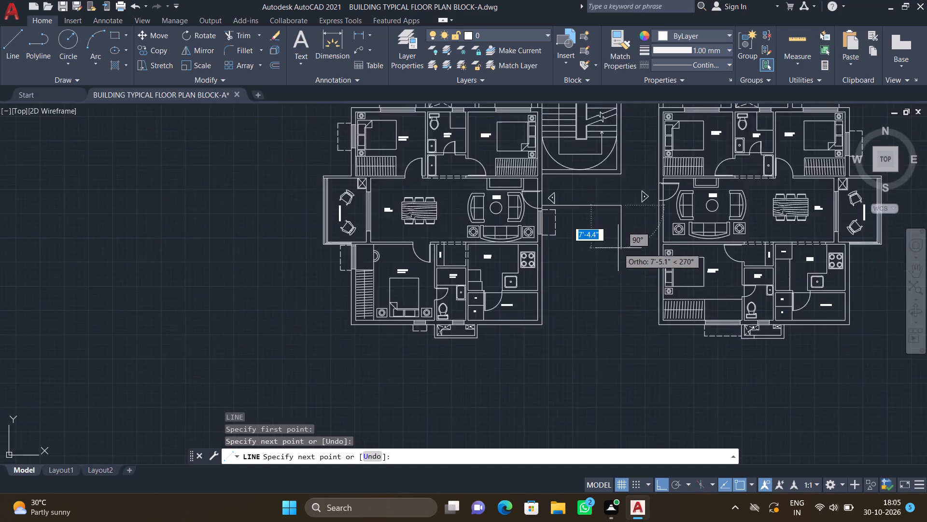
left_click(616, 370)
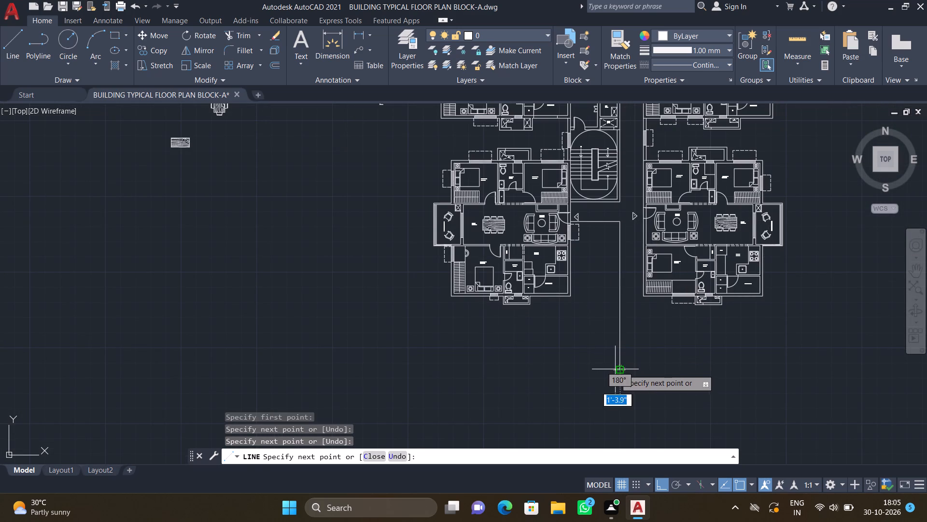
key("Return")
Offset the new horizontal line downward and the new vertical line towards the lower-left flat, each by 9".
key("o")
key("Return")
type("9\"")
key("Return")
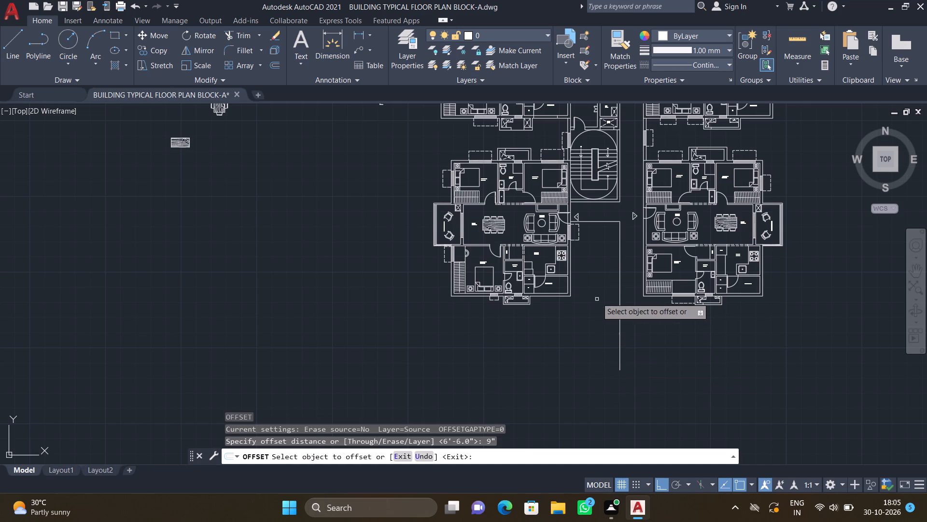
scroll(606, 226, "up", 4)
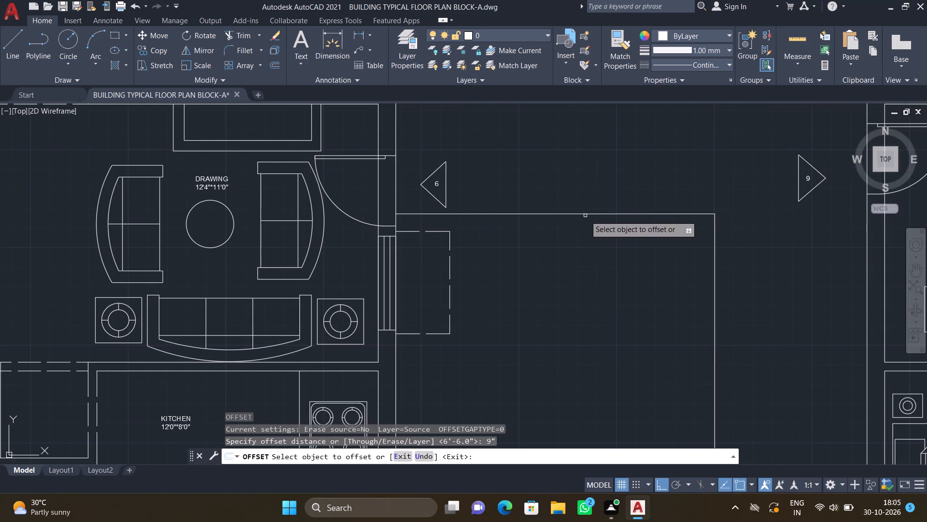
left_click(585, 214)
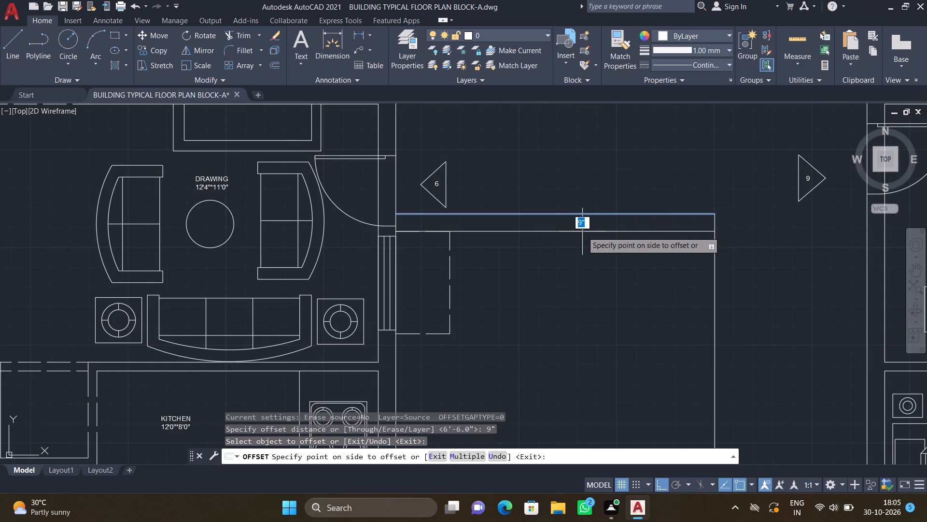
left_click(581, 231)
scroll(566, 253, "down", 2)
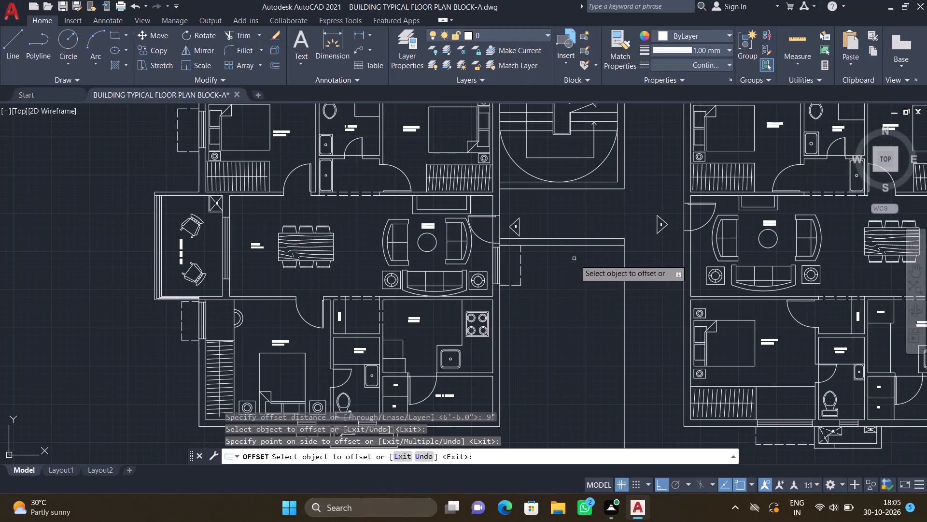
middle_click_drag(571, 280, 538, 211)
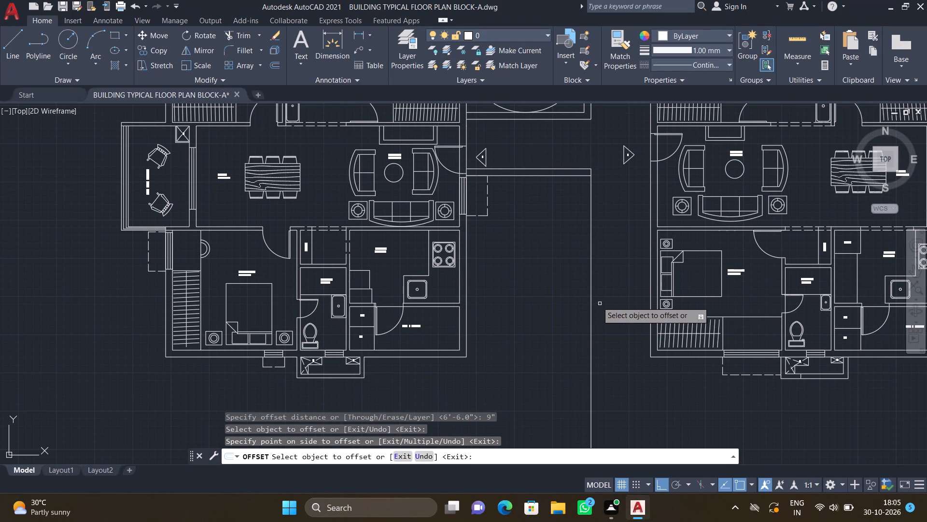
left_click(590, 297)
left_click(531, 287)
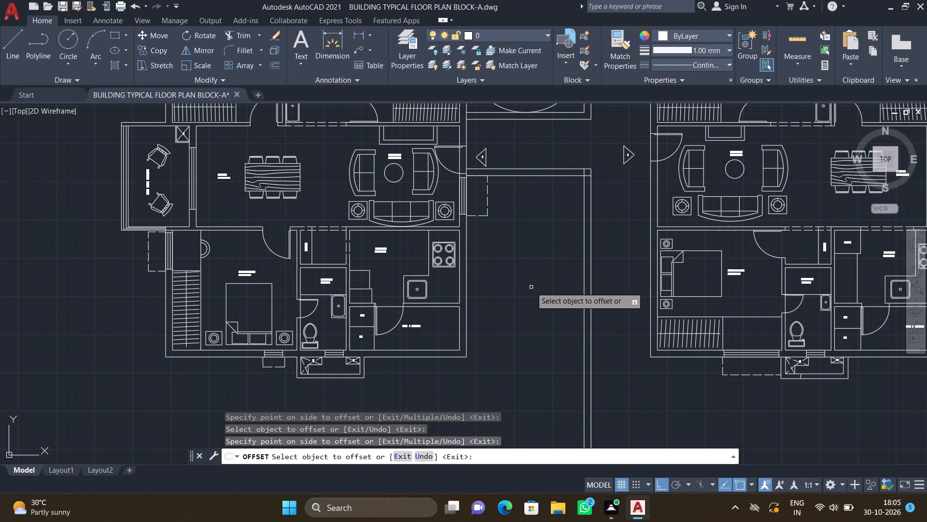
key("Return")
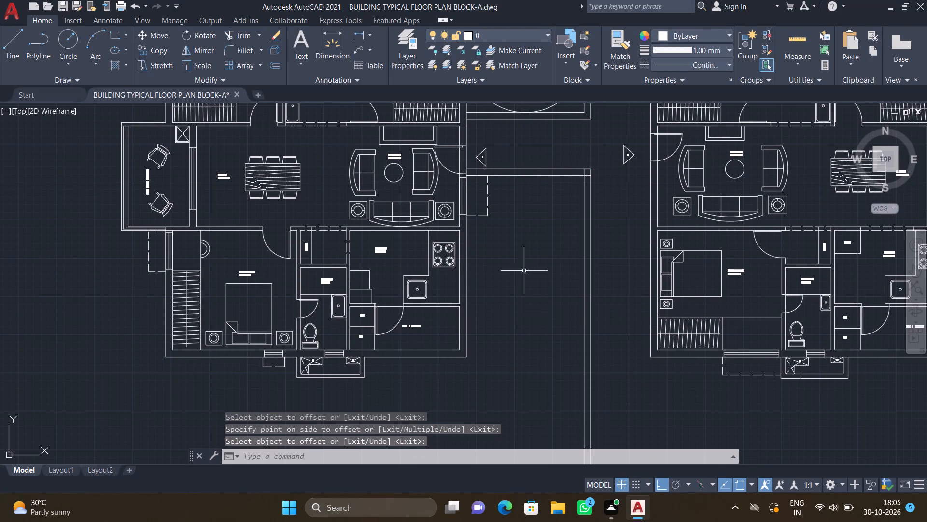
Add the multiline text "6'6" WIDE CORRIDOR" in the passage between entrance markers 6 and 9, and save the text.
middle_click_drag(520, 146, 520, 195)
scroll(518, 188, "up", 2)
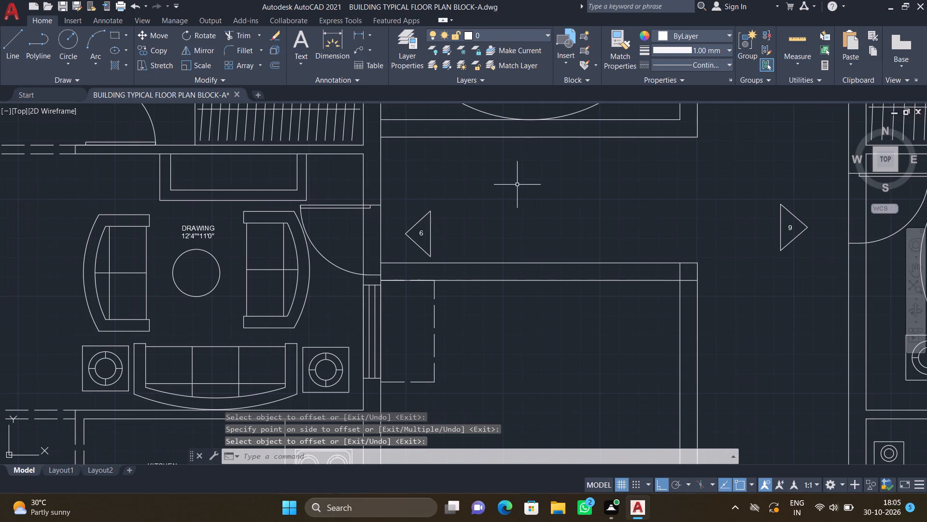
type("MT")
key("Return")
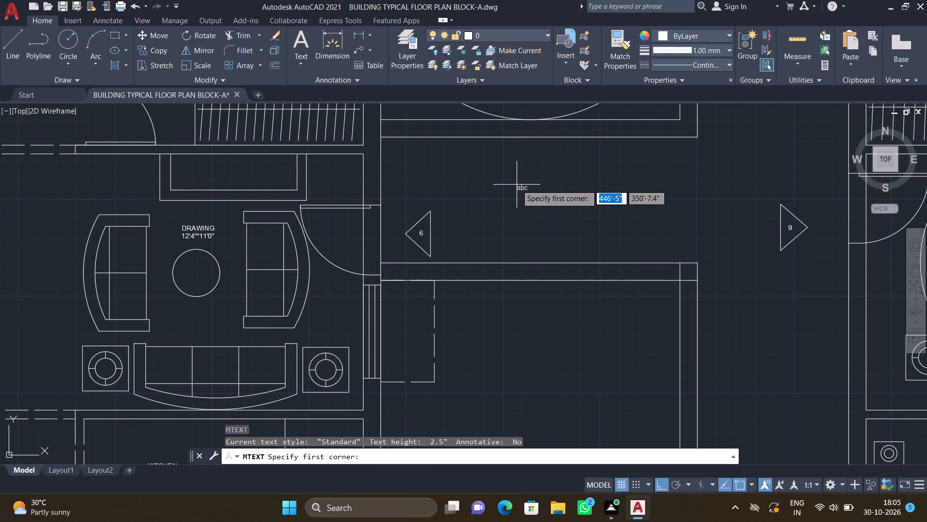
left_click_drag(492, 186, 503, 192)
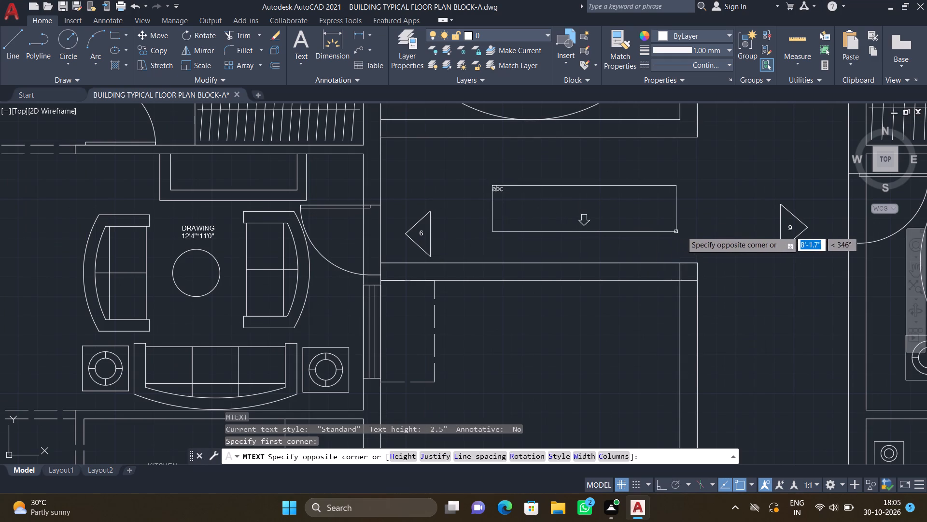
left_click(689, 232)
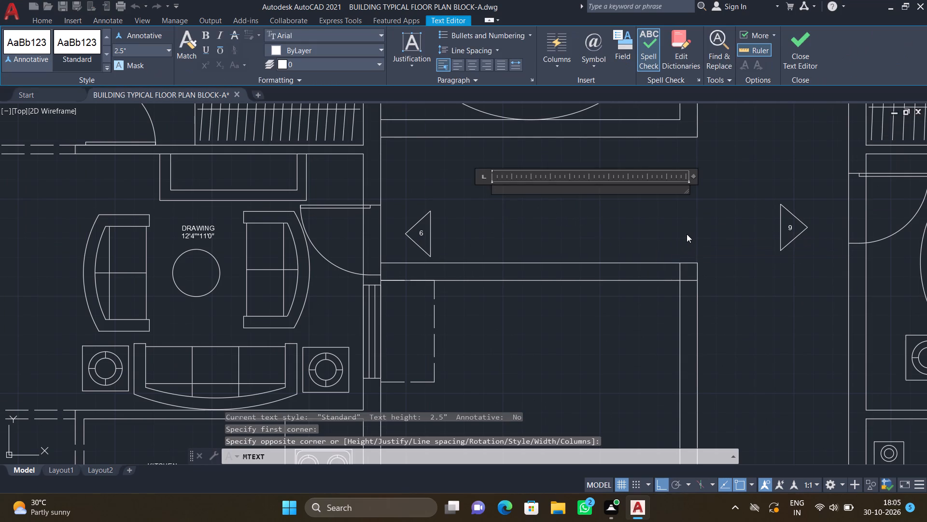
type("6'")
type("6\" WI")
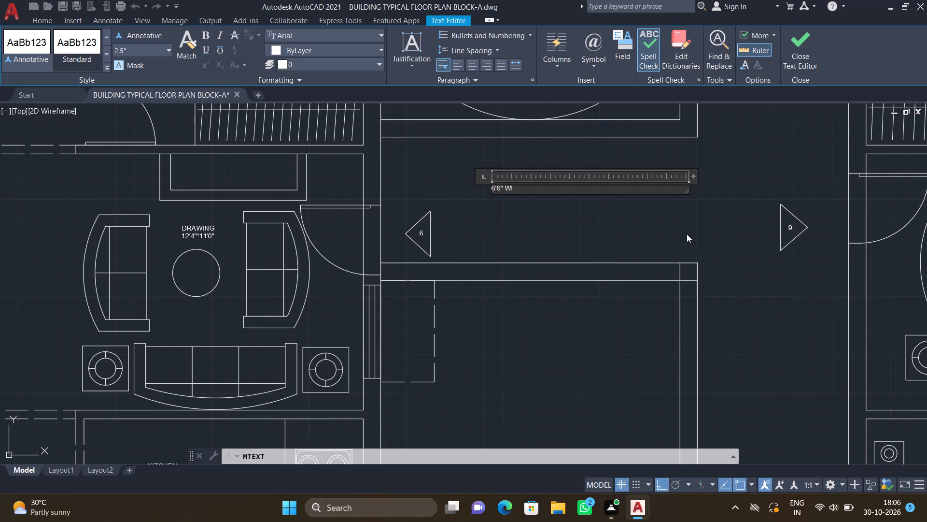
type("DE")
key("space")
type("CORRIDOR")
key("Return")
key("Escape")
key("grave")
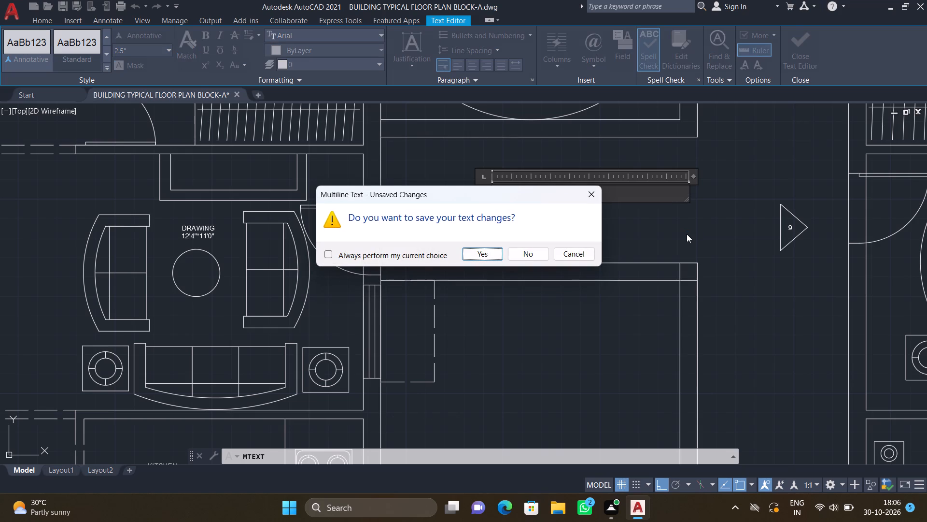
left_click(479, 248)
Move the "6'6" WIDE CORRIDOR" label slightly down and to the right within the passage between entrance markers 6 and 9.
scroll(564, 198, "up", 2)
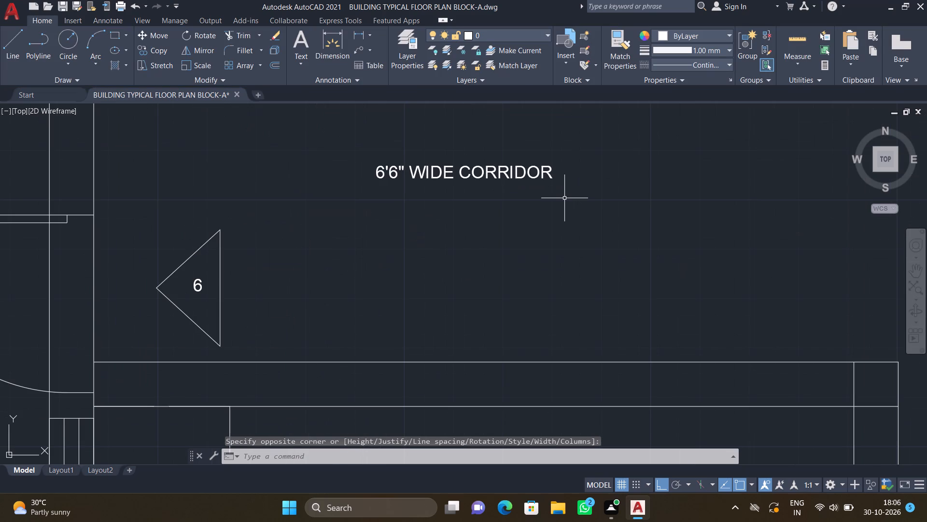
key("m")
key("Return")
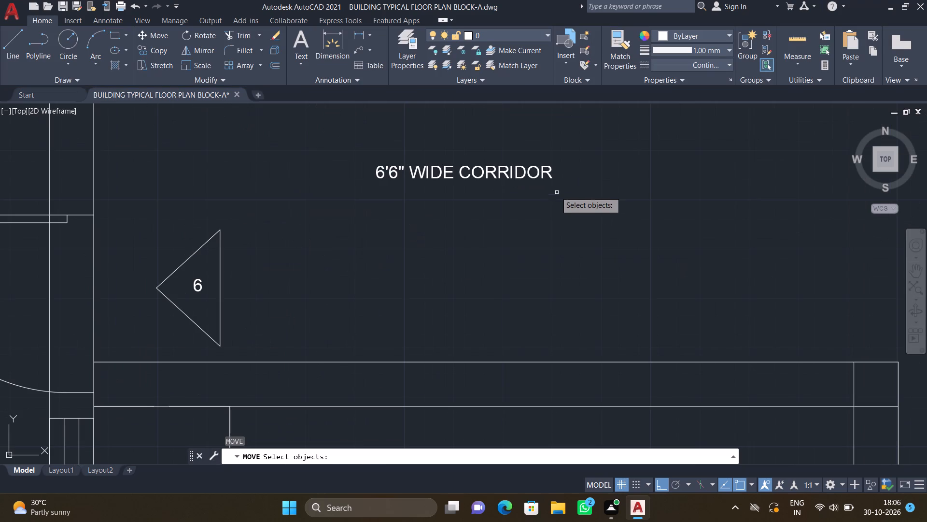
left_click(551, 179)
key("Return")
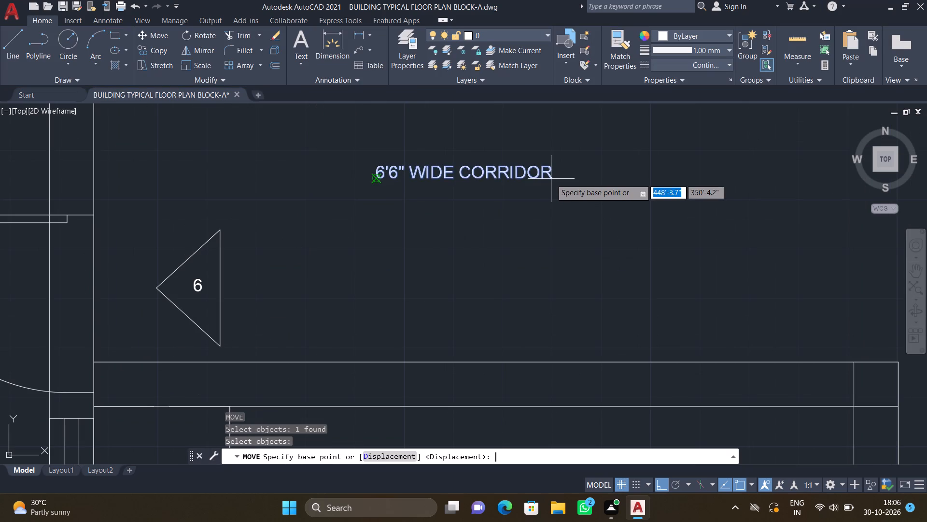
left_click_drag(380, 168, 387, 172)
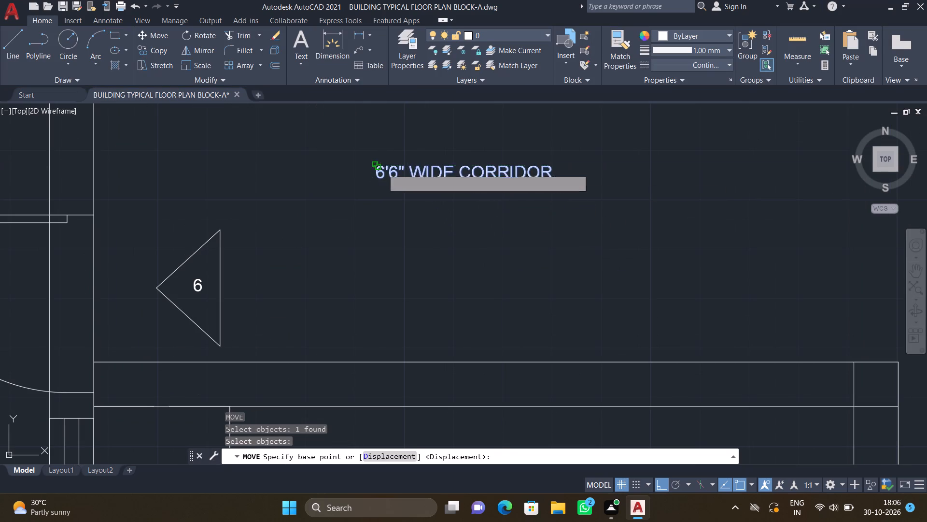
left_click_drag(387, 172, 390, 172)
scroll(228, 126, "down", 1)
scroll(332, 198, "down", 1)
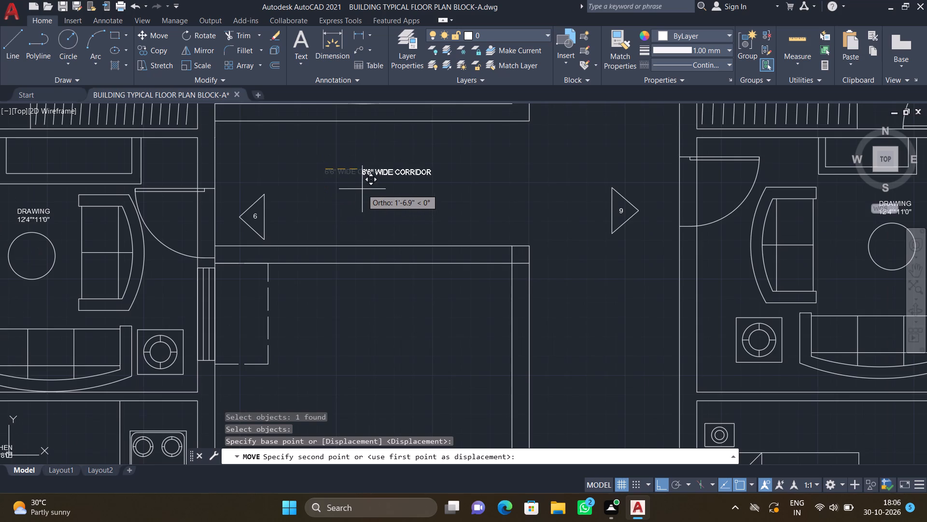
key("F8")
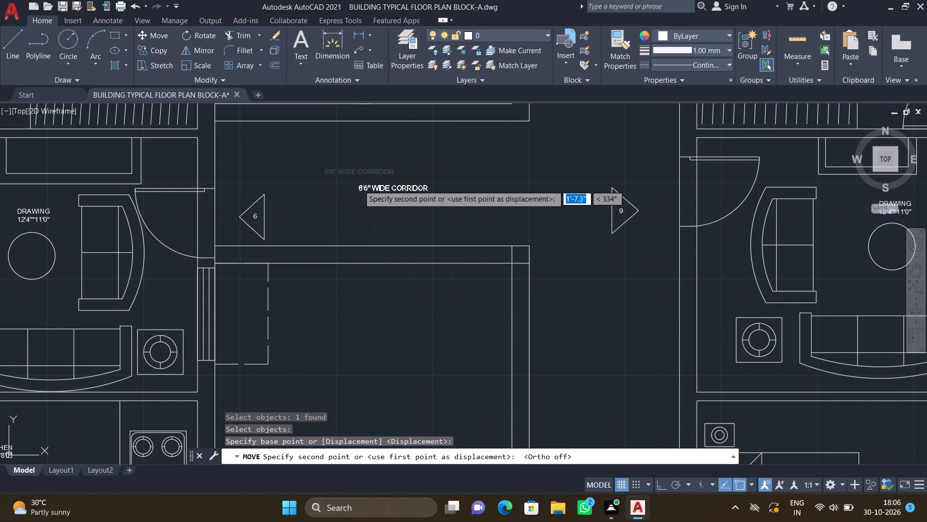
left_click(365, 184)
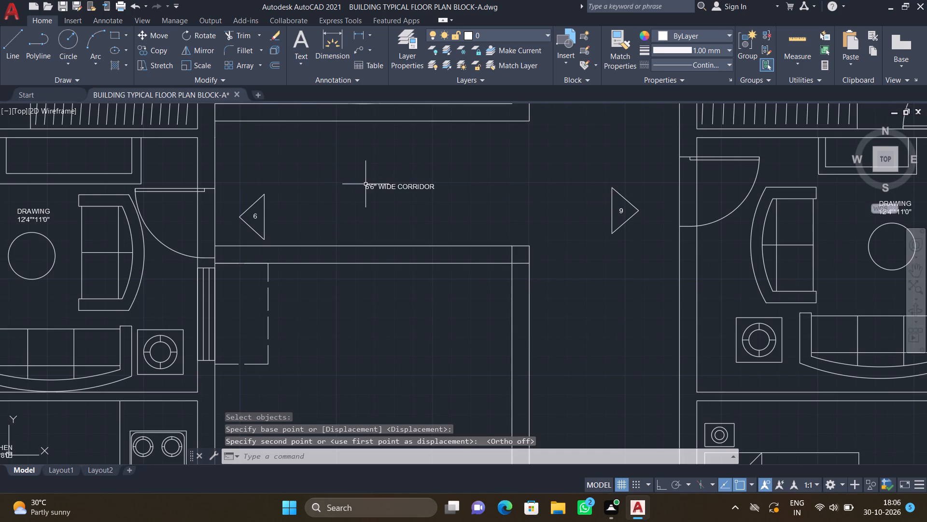
Draw a long line straight down from the corridor-side bottom corner of the lower-left flat, ending well below the existing corridor wall lines.
scroll(364, 183, "down", 4)
middle_click_drag(312, 224, 456, 198)
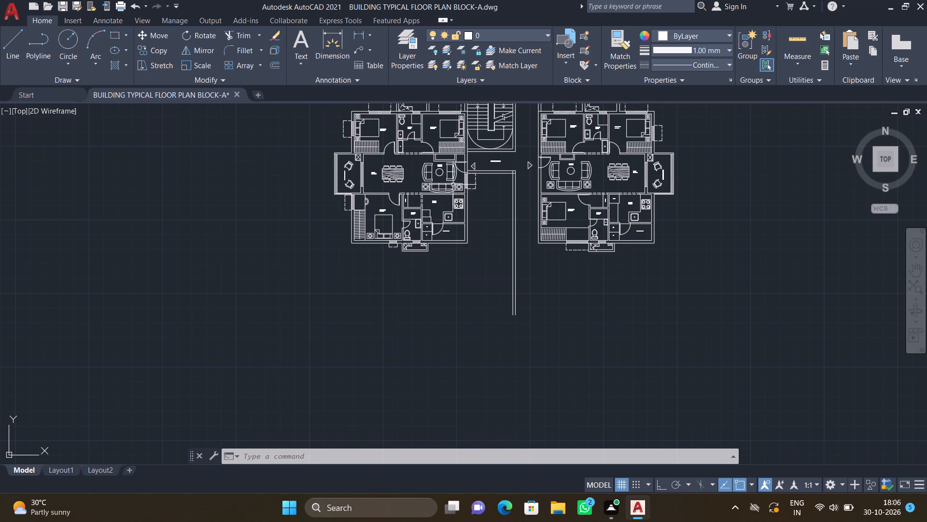
scroll(452, 184, "down", 3)
scroll(449, 231, "up", 2)
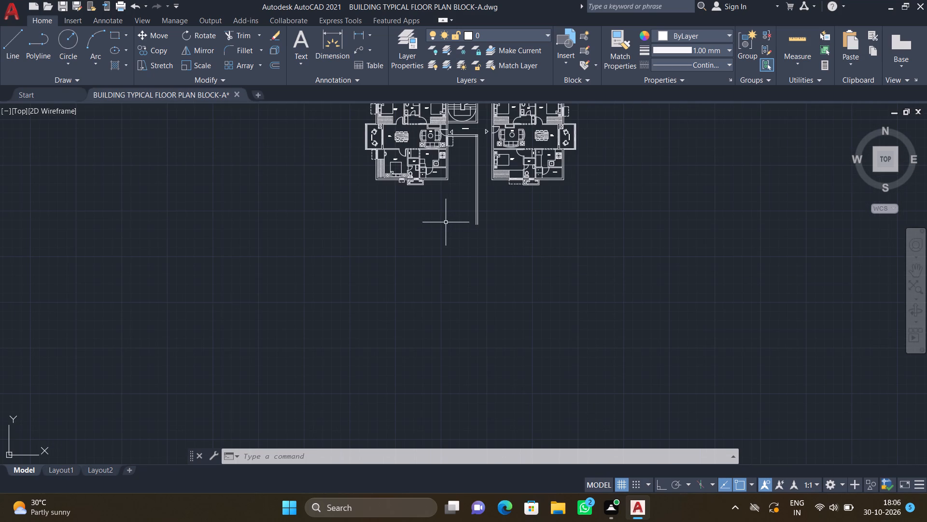
scroll(446, 222, "up", 1)
scroll(450, 167, "down", 1)
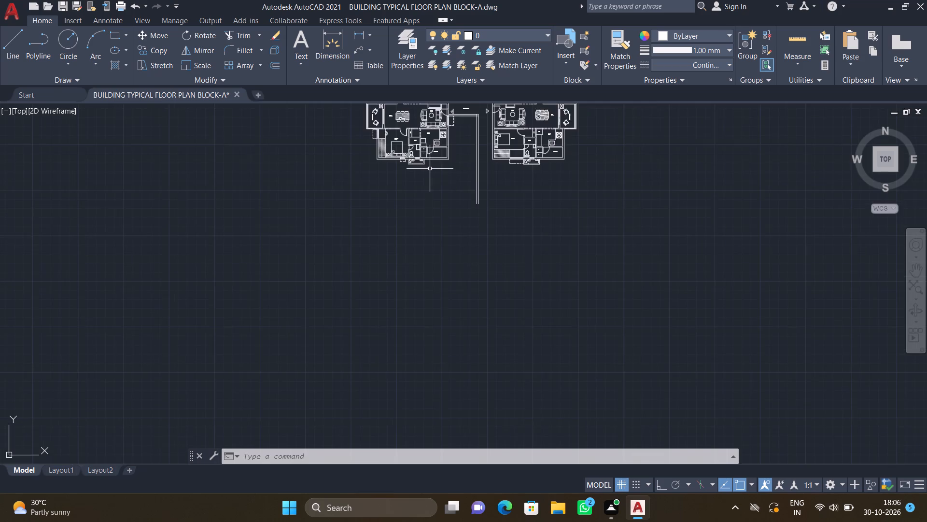
scroll(430, 168, "up", 2)
key("l")
key("Return")
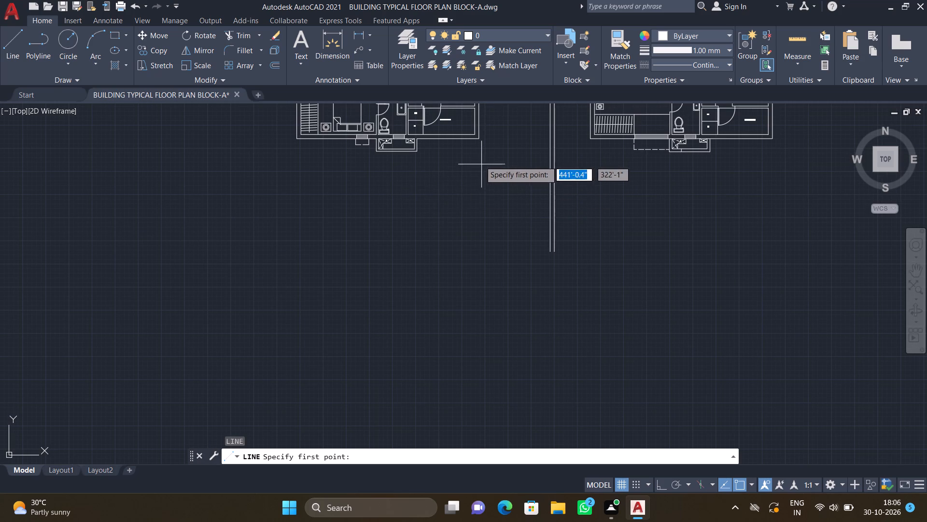
scroll(478, 158, "up", 1)
left_click(478, 128)
scroll(470, 194, "down", 1)
key("F8")
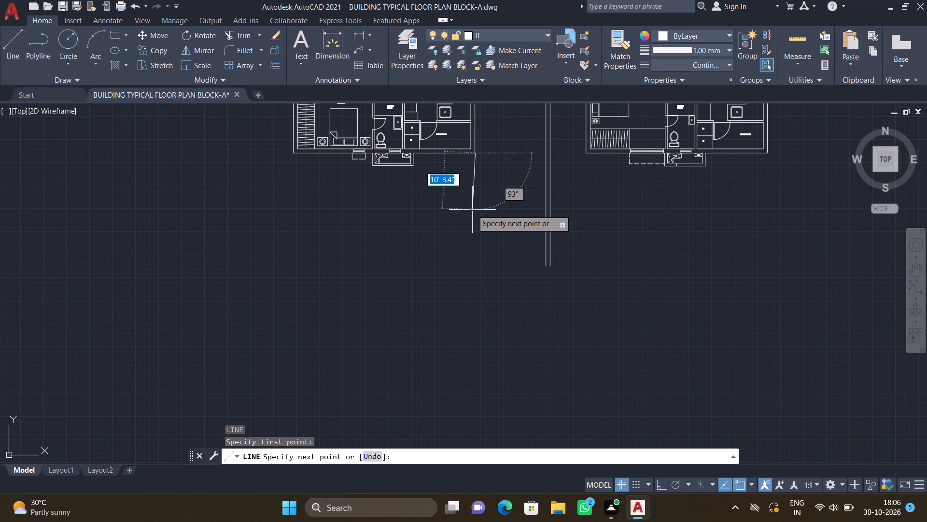
scroll(465, 210, "down", 2)
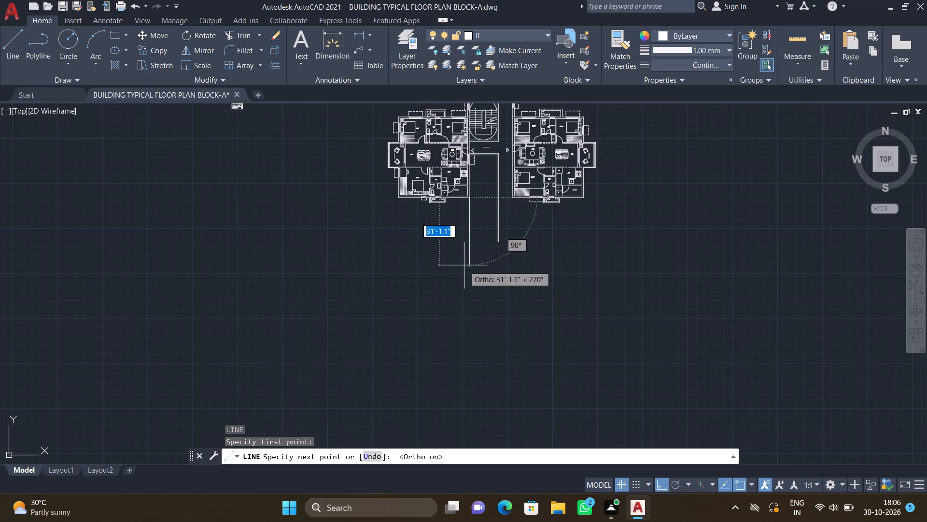
left_click(467, 331)
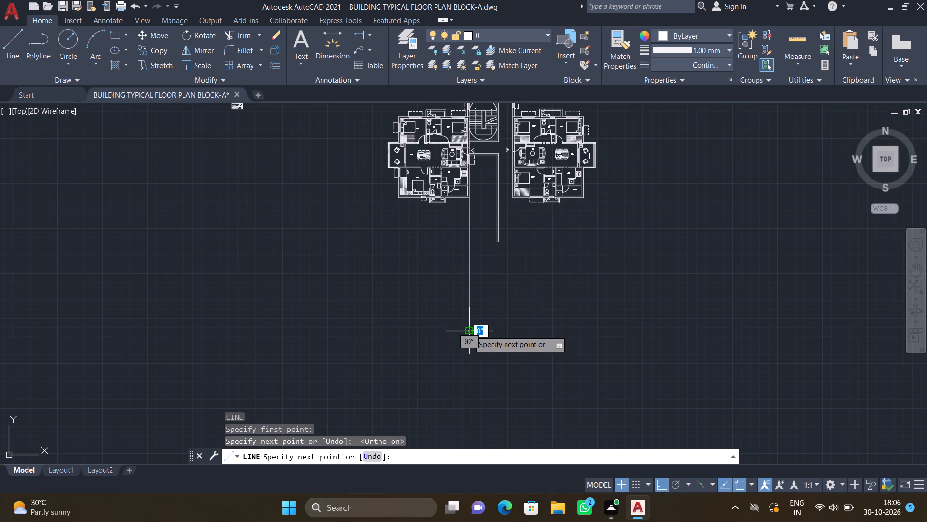
key("Return")
Draw a horizontal line about 34'-6" long leftward from the new vertical line, running below the lower-left flat.
scroll(468, 331, "up", 2)
scroll(477, 252, "down", 2)
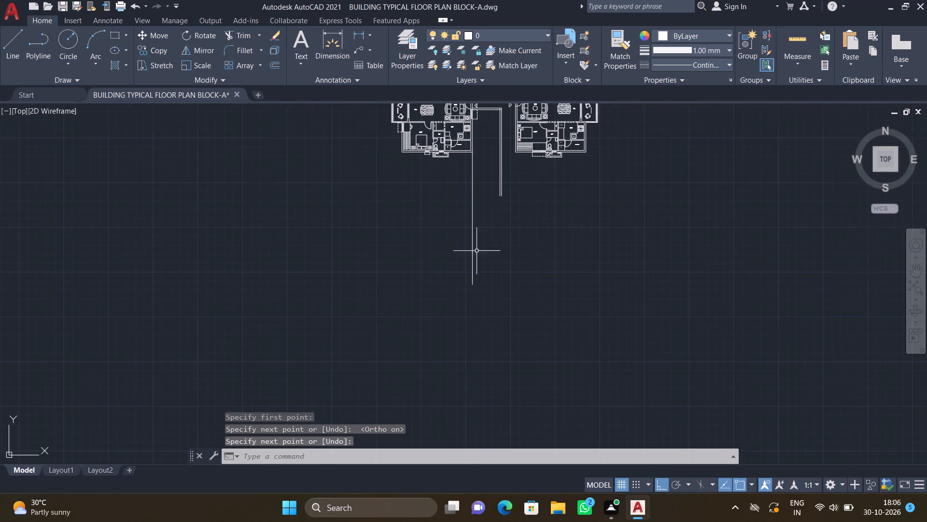
scroll(463, 170, "up", 2)
key("l")
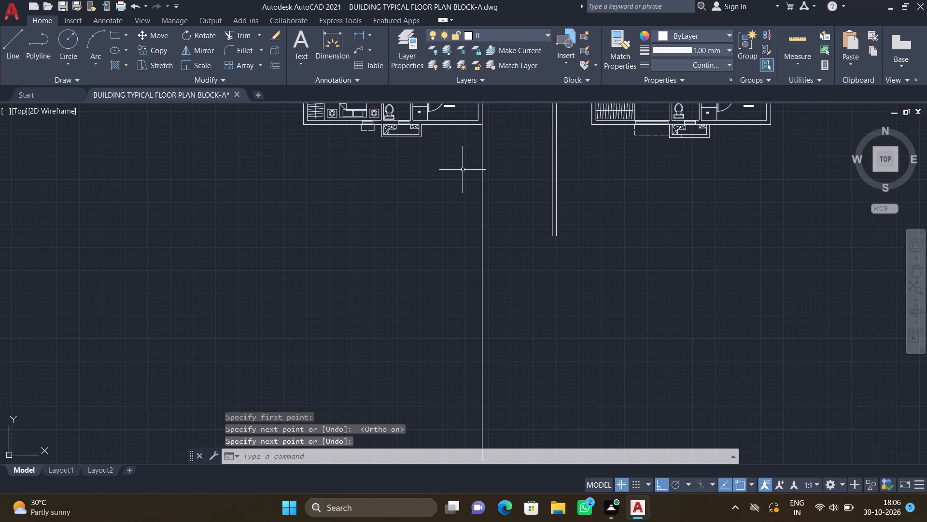
key("Return")
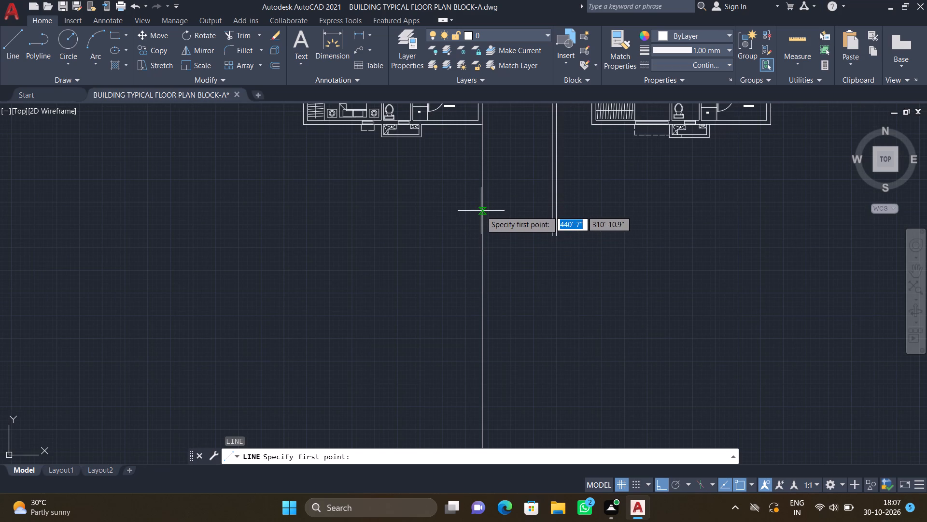
left_click(481, 206)
scroll(276, 187, "down", 1)
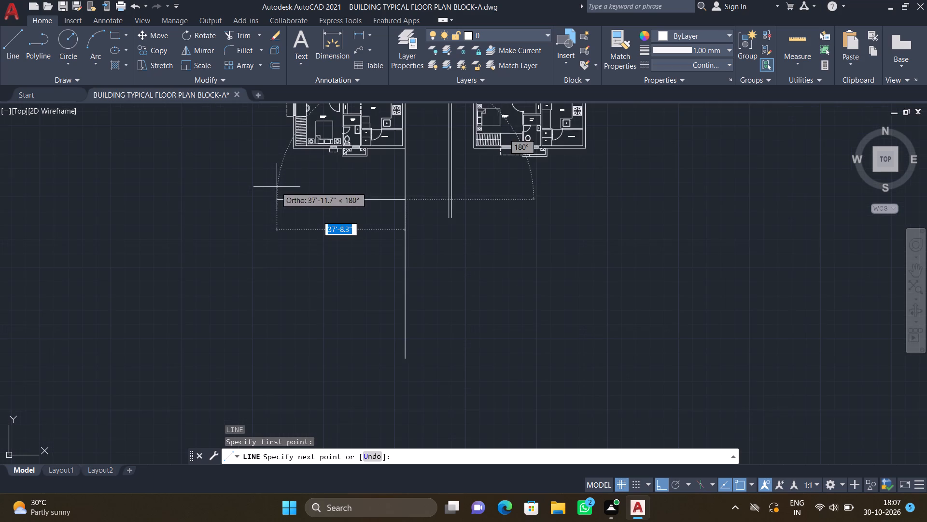
scroll(288, 175, "up", 1)
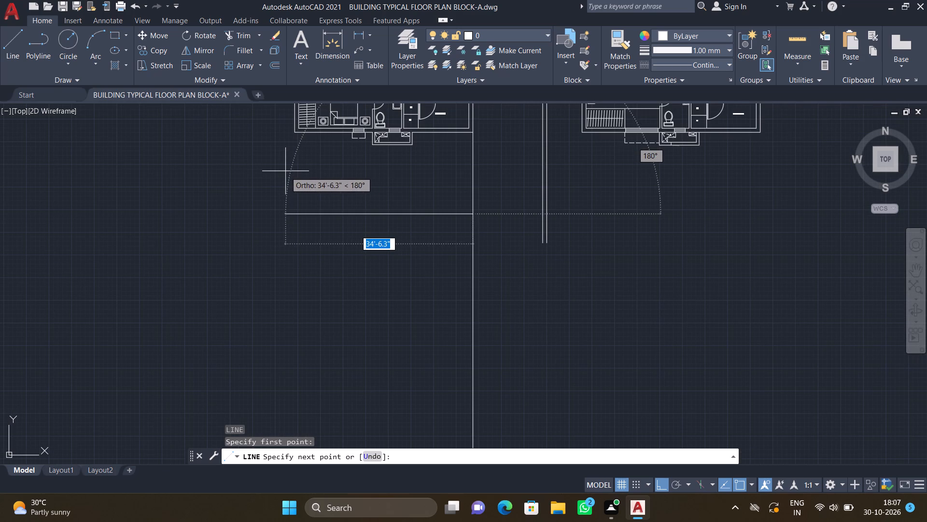
left_click(285, 171)
key("Return")
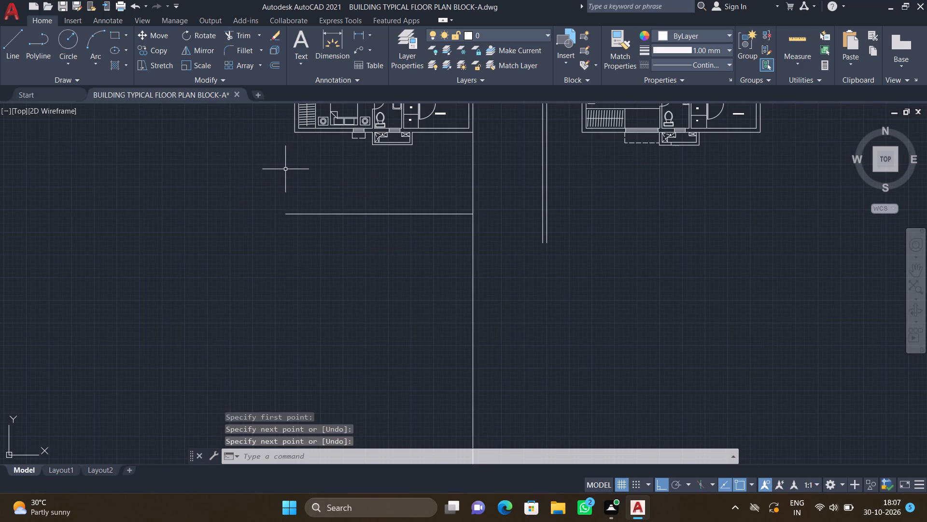
Offset the new horizontal line below the lower-left flat downward by 9".
scroll(283, 170, "down", 4)
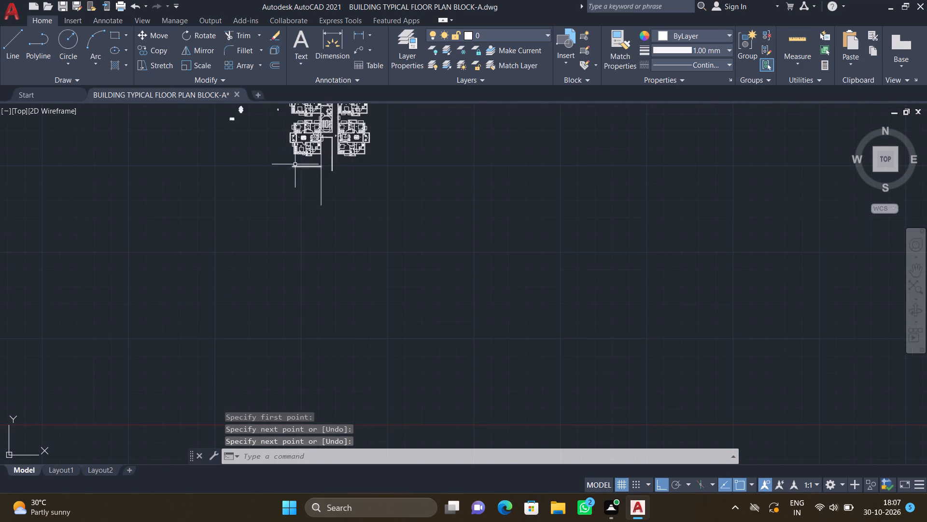
scroll(295, 164, "up", 3)
key("o")
key("Return")
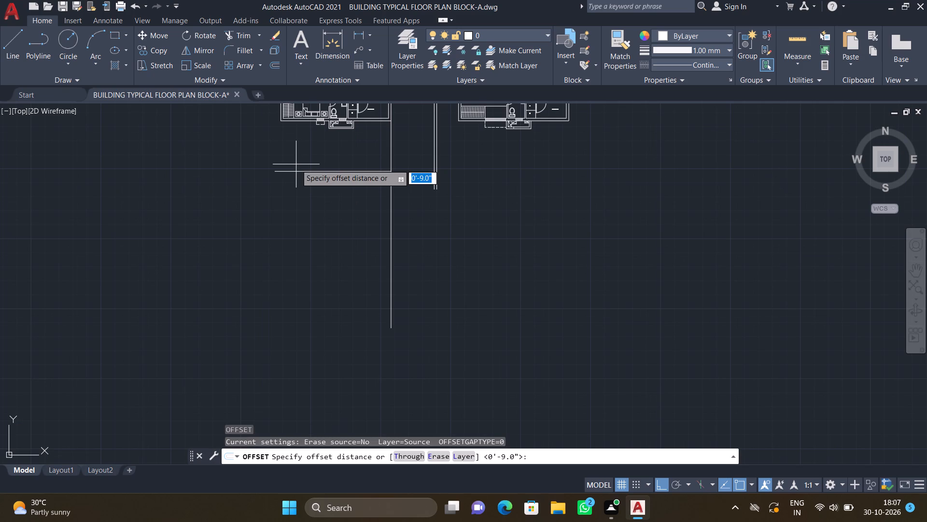
type("9\"")
key("Return")
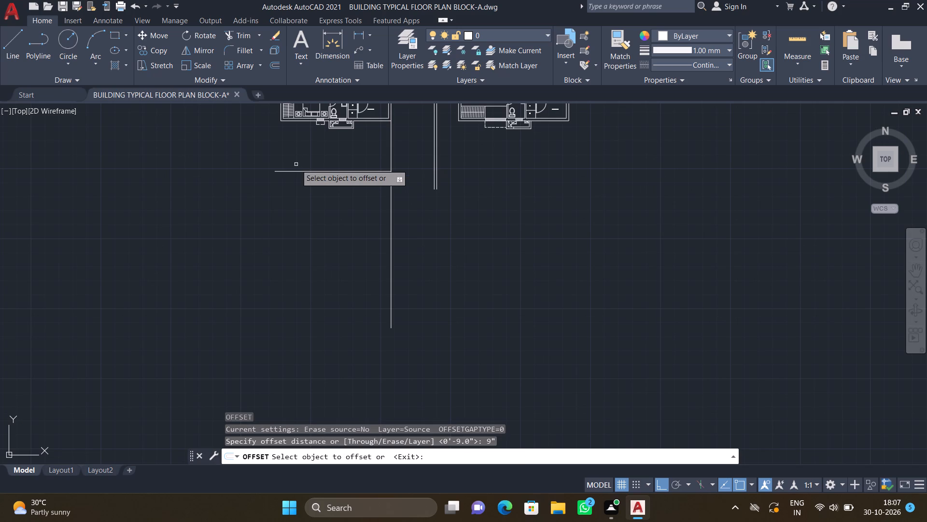
left_click(301, 171)
left_click(305, 203)
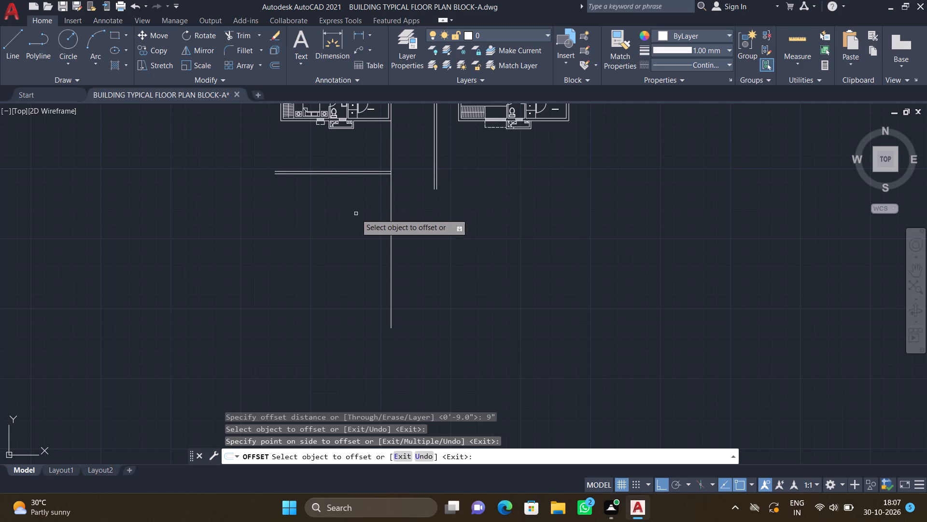
key("Return")
Trim away the part of the new vertical line between the lower-left flat and the horizontal double line.
type("TR")
key("Return")
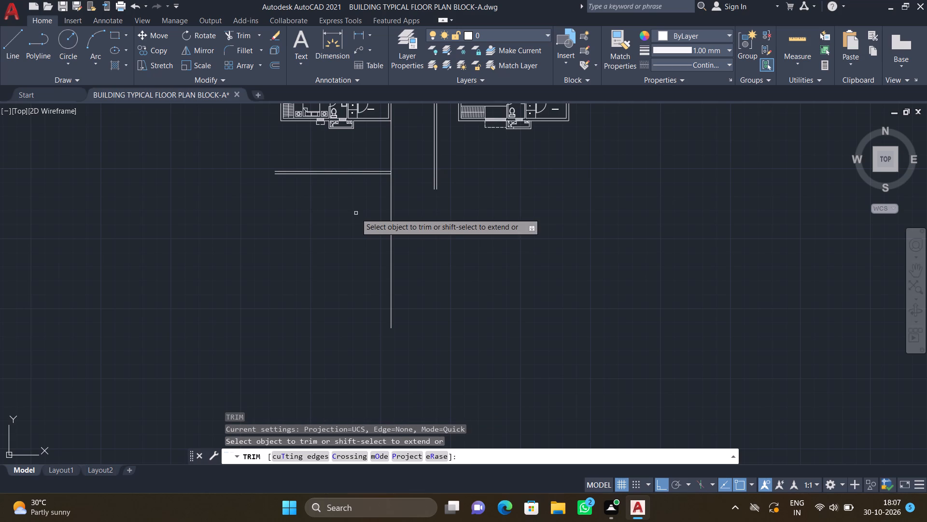
left_click_drag(382, 142, 407, 152)
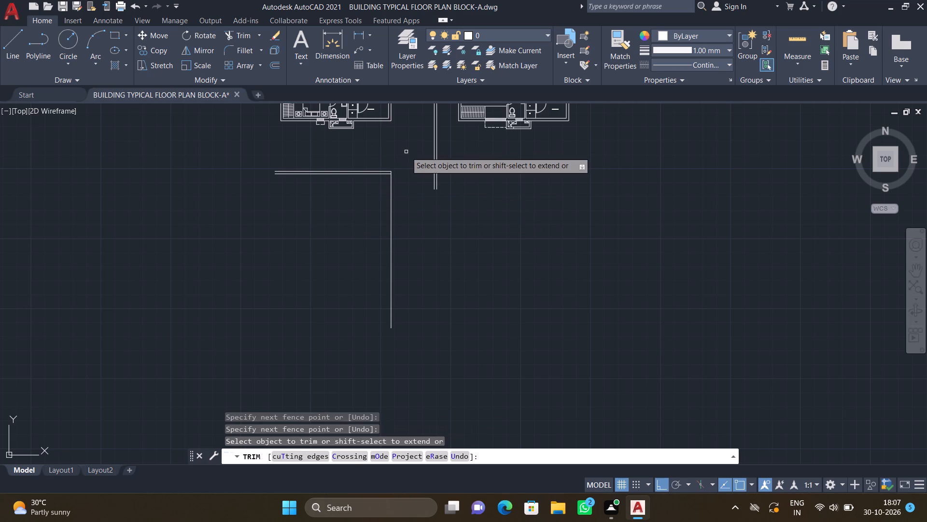
key("Return")
Offset the remaining vertical line 9" to the left, towards the inner side of the corner.
scroll(383, 145, "down", 2)
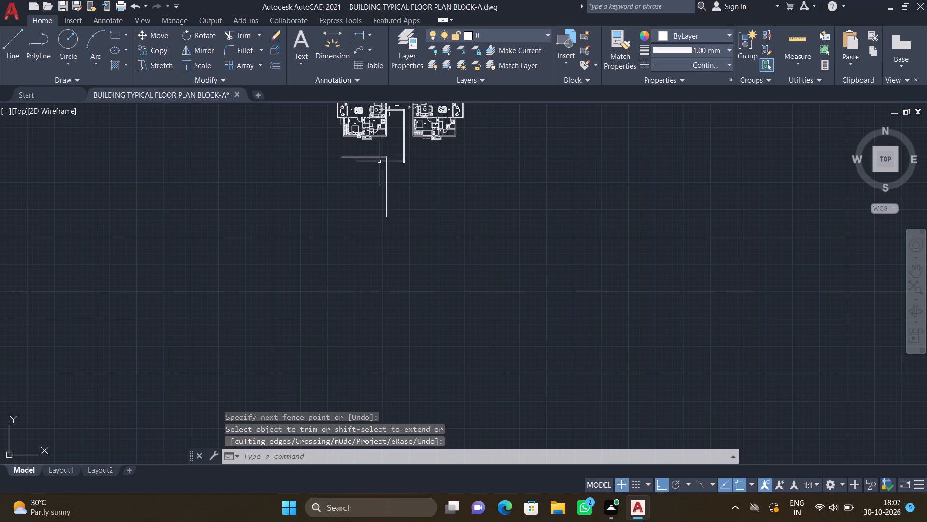
scroll(380, 159, "down", 1)
scroll(380, 159, "up", 3)
key("o")
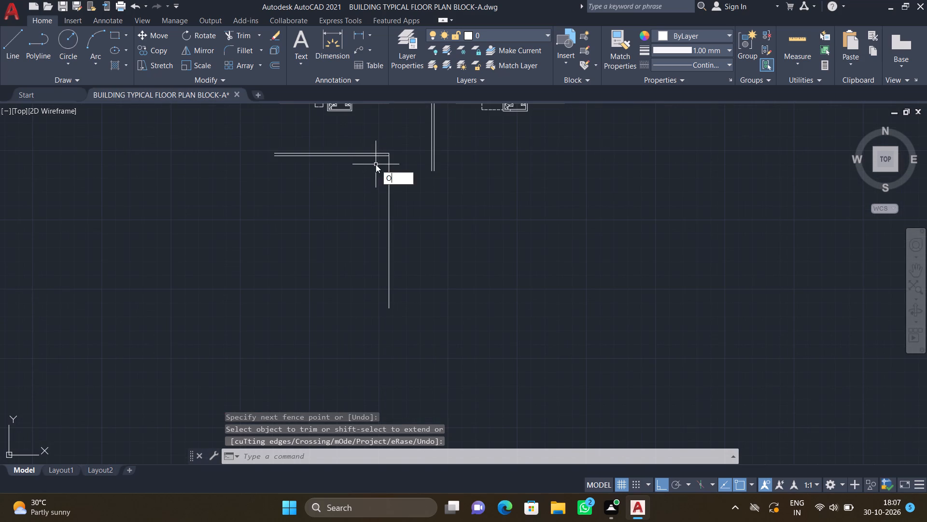
key("Return")
type("9\"")
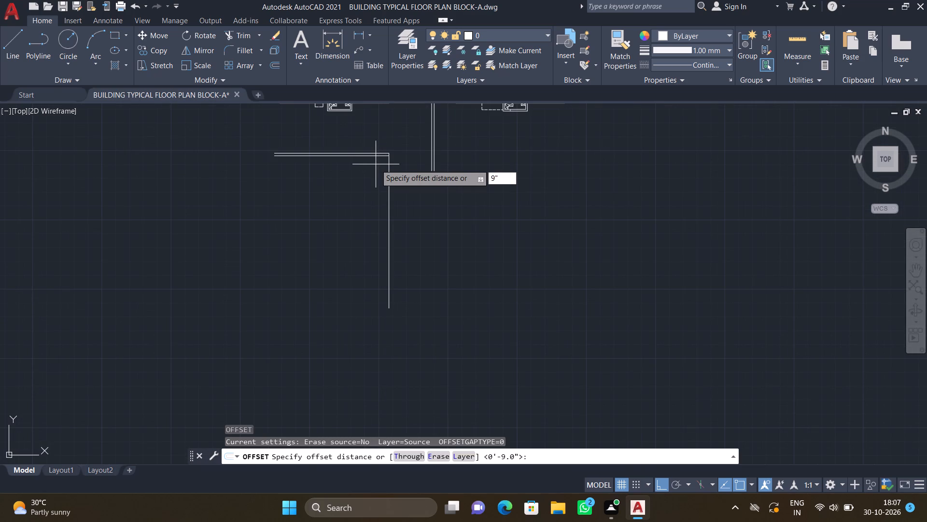
key("Return")
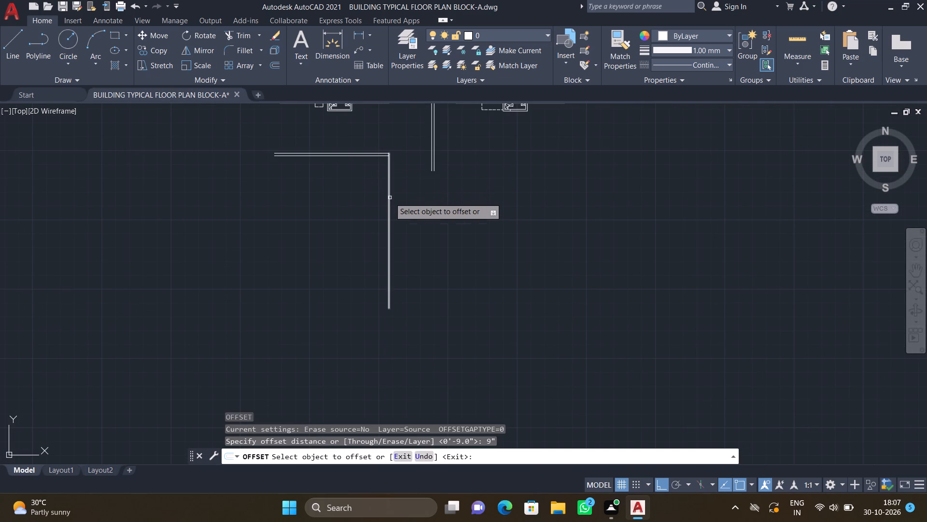
left_click(389, 195)
left_click(363, 194)
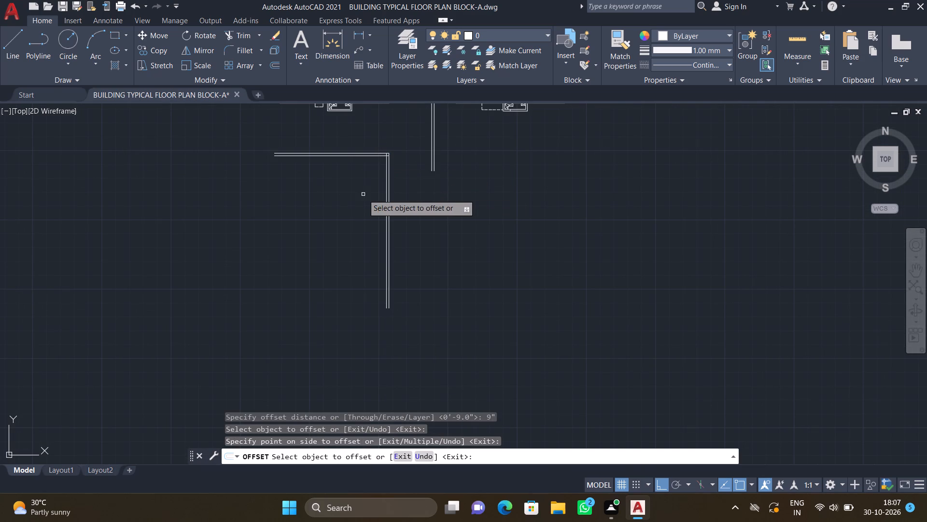
key("Return")
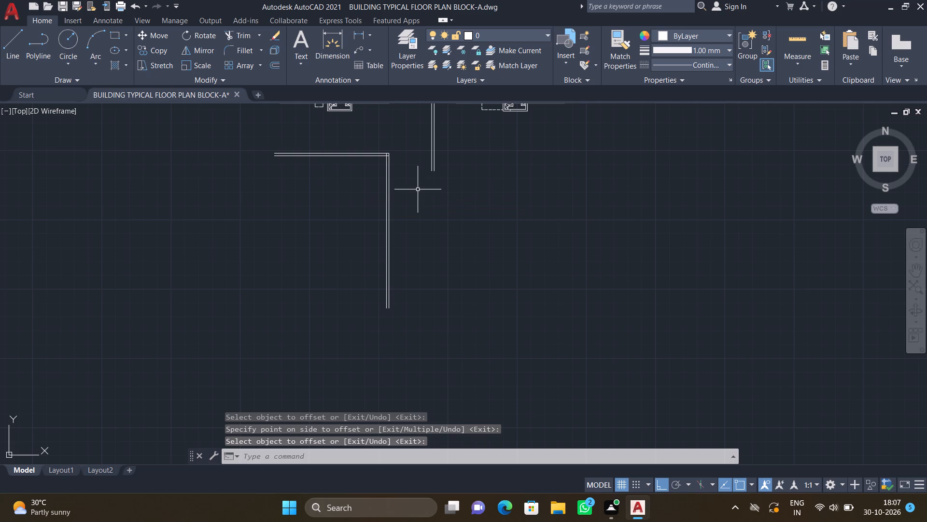
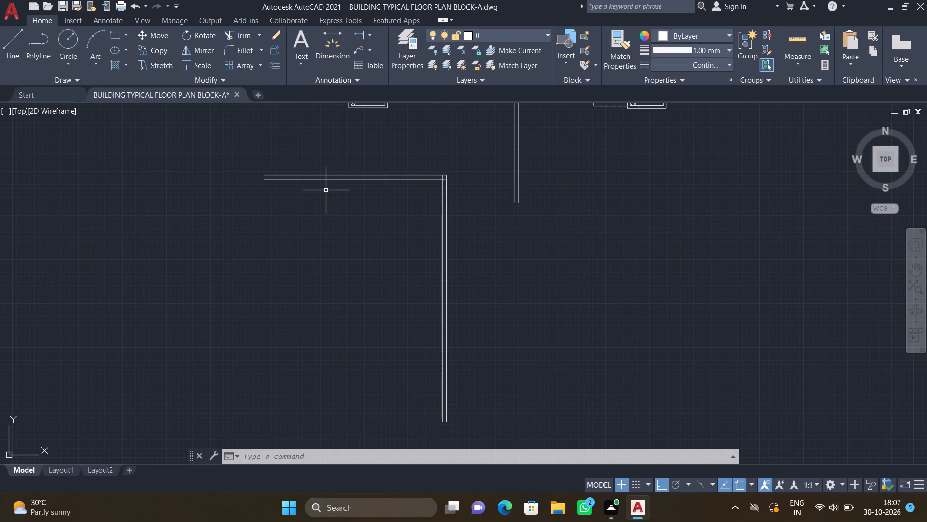
Offset the inner line of the vertical double wall 11' to the left, inside the outline below the lower-left flat.
key("o")
key("Return")
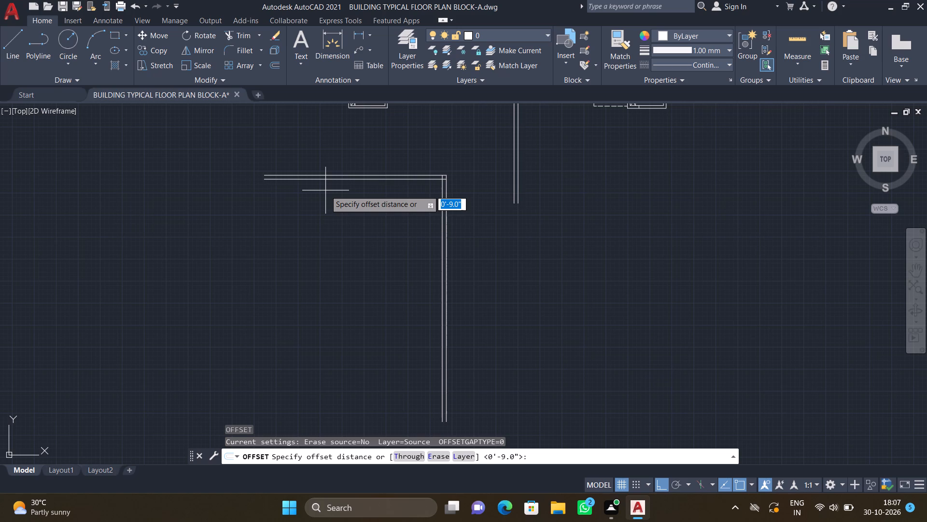
type("11'")
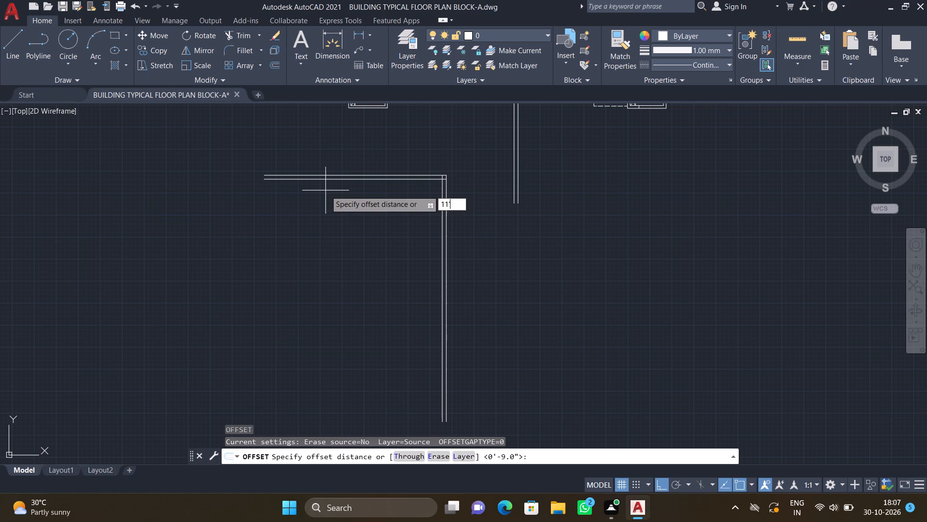
key("Return")
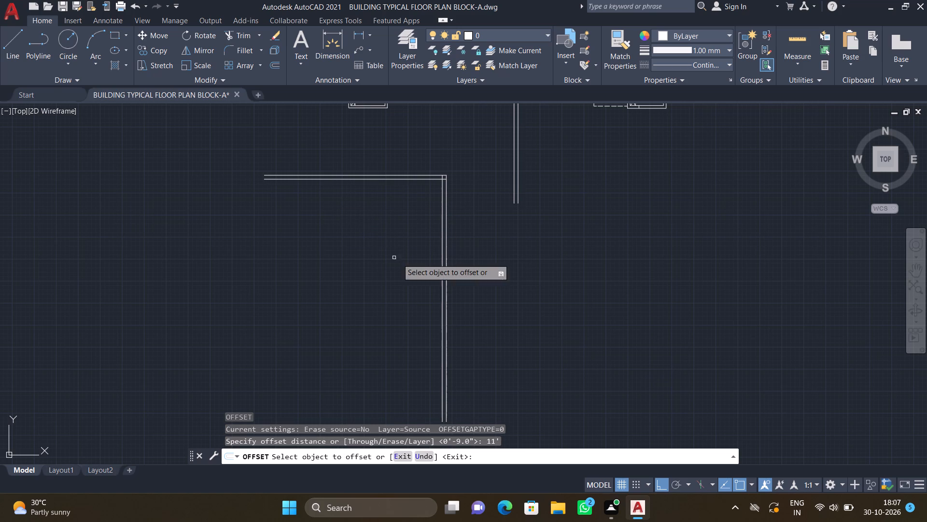
left_click(442, 258)
left_click(370, 263)
key("Return")
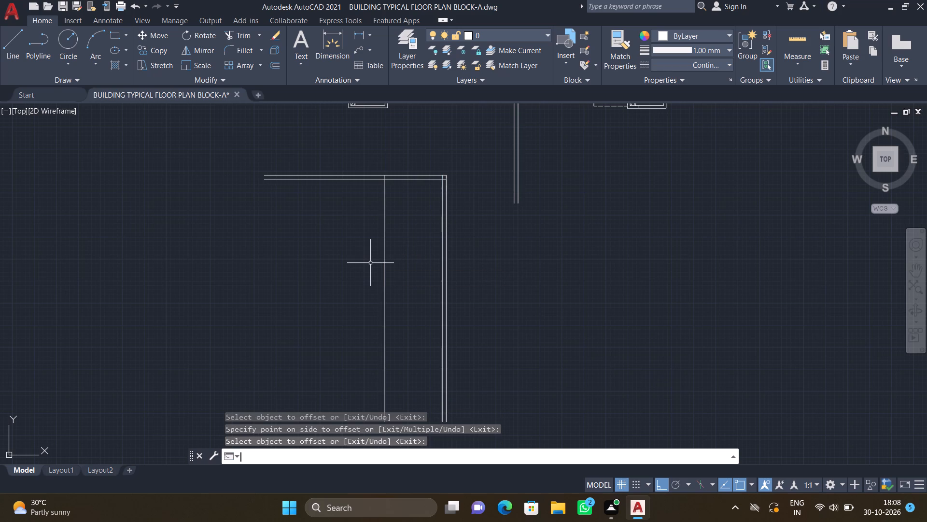
Offset the new vertical line 4.5" to the left to form a partition wall.
key("o")
key("Return")
type("4.5\"")
key("Return")
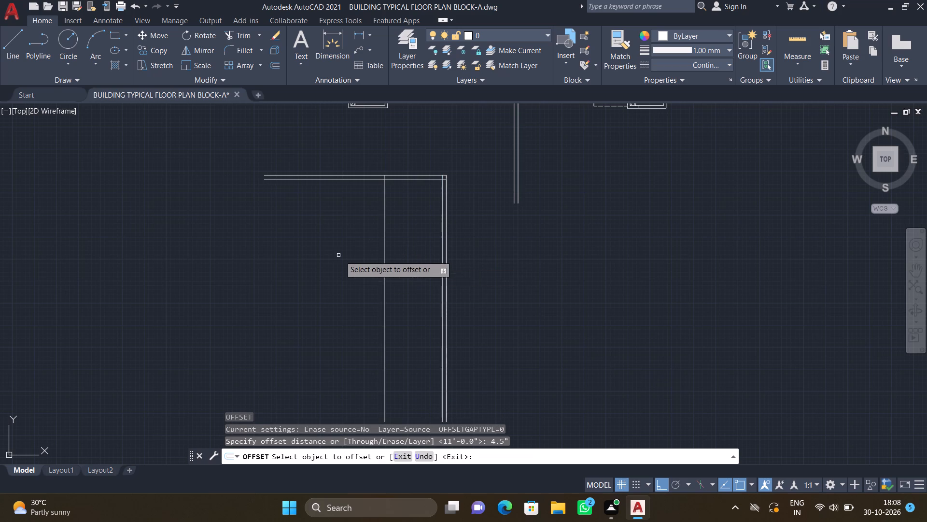
left_click(384, 270)
left_click(350, 264)
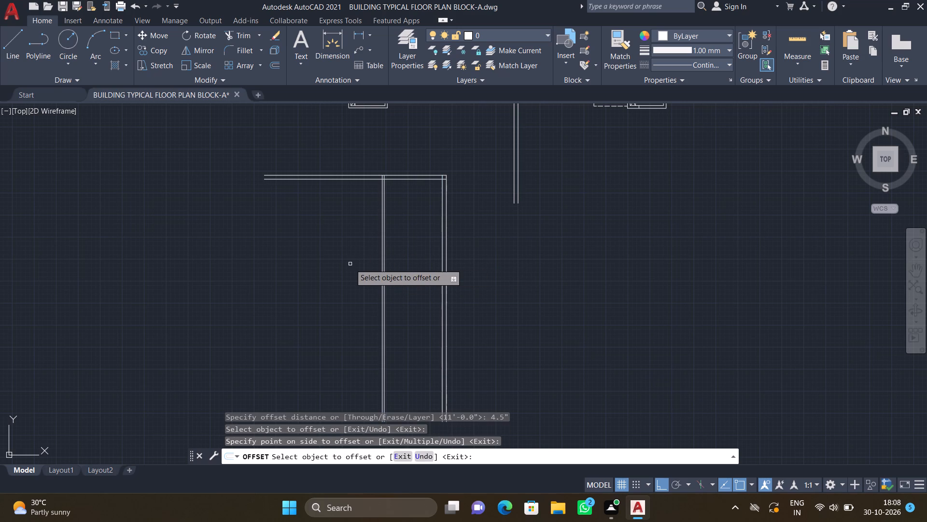
key("Return")
Offset the left face of the 4.5" partition 5' to the left.
key("o")
key("Return")
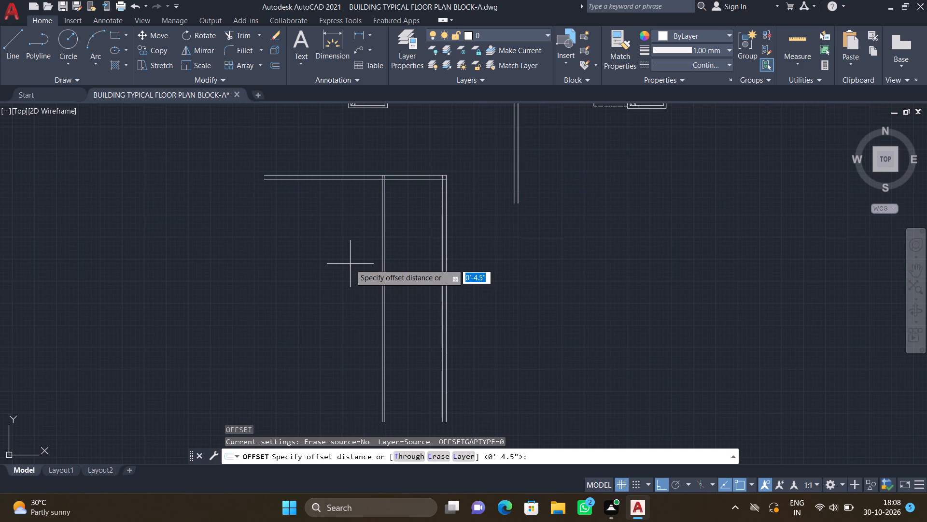
type("5'")
key("Return")
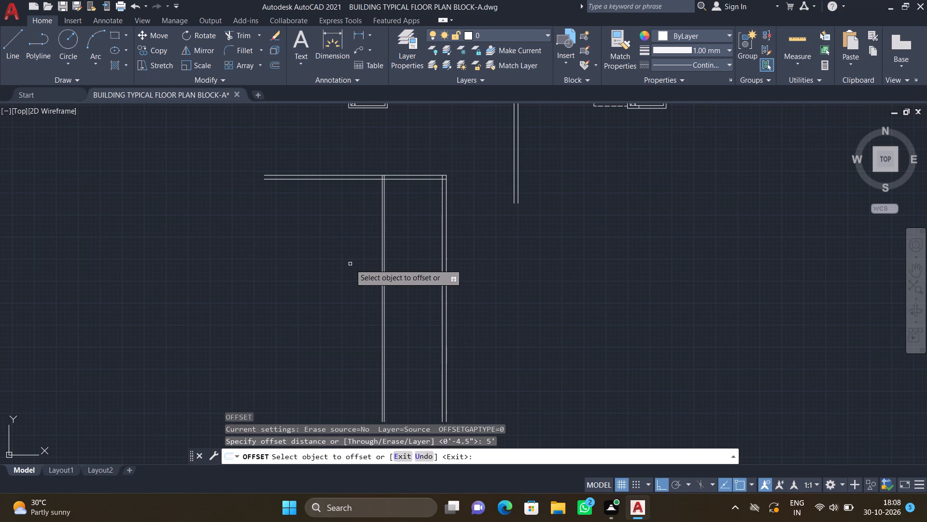
scroll(374, 262, "up", 1)
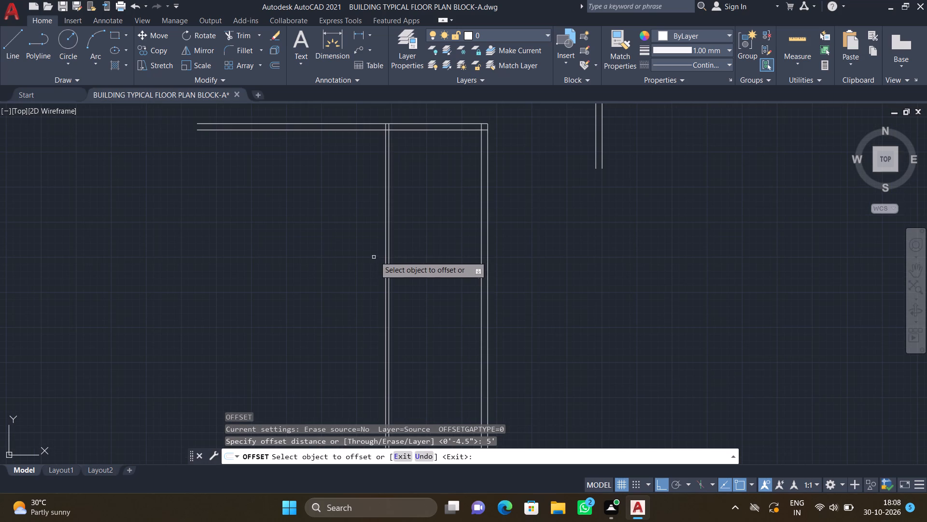
left_click(385, 252)
left_click(326, 240)
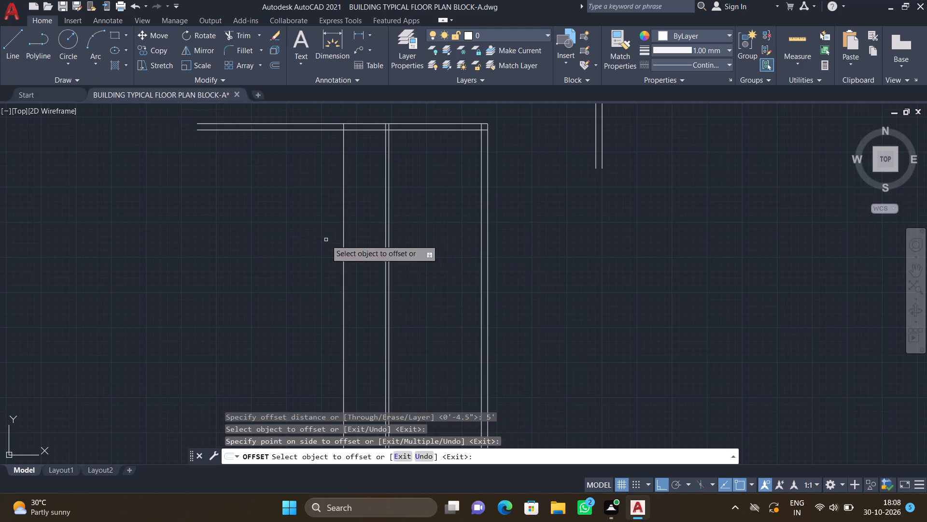
key("Return")
Offset the newest vertical line 4.5" to the left to form a second partition wall.
key("o")
key("Return")
type("4.5\"")
key("Return")
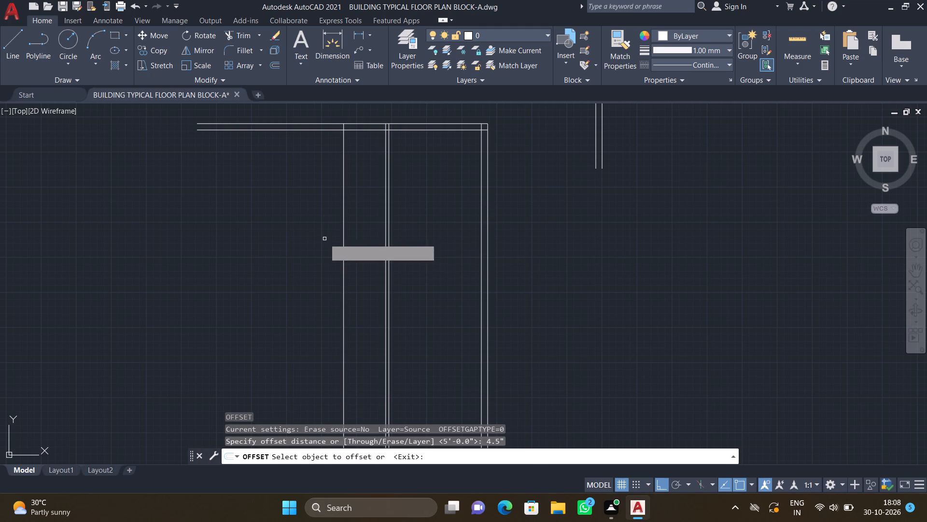
left_click(344, 219)
left_click(279, 204)
key("Return")
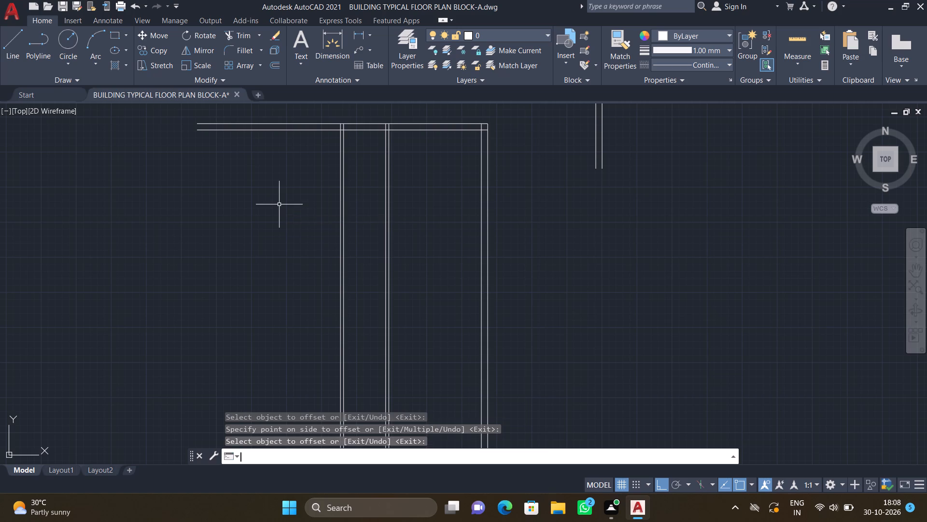
Offset the left face of the second partition 12'7" to the left.
key("o")
key("Return")
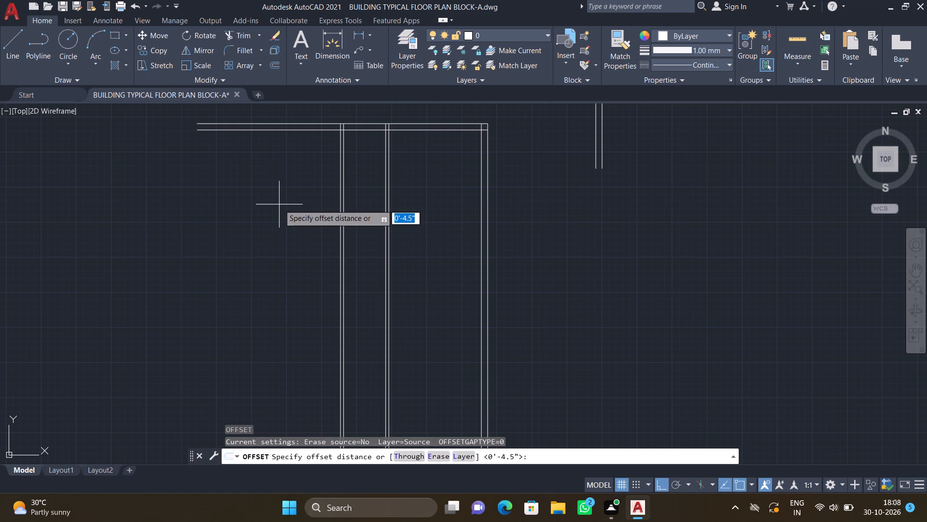
type("12'")
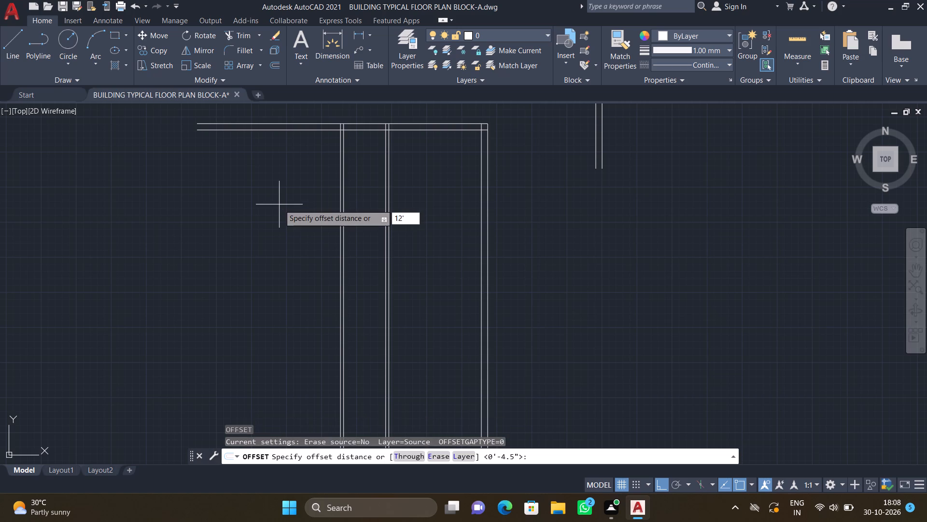
key("7")
key("shift+quotedbl")
key("Return")
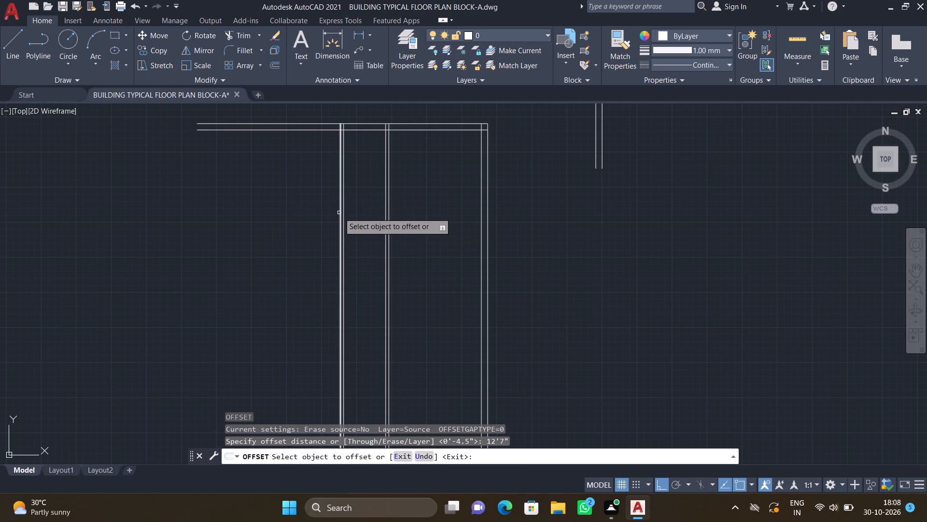
scroll(336, 181, "up", 1)
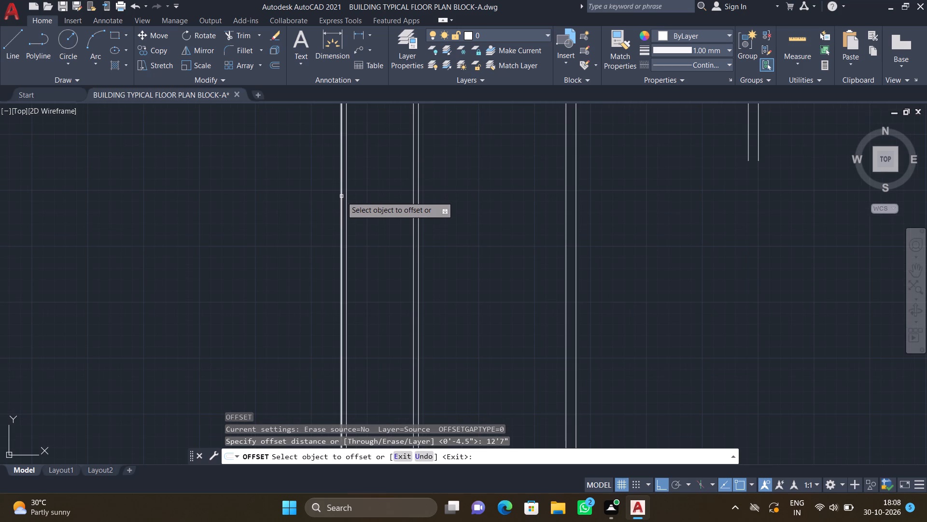
left_click(342, 196)
left_click(241, 211)
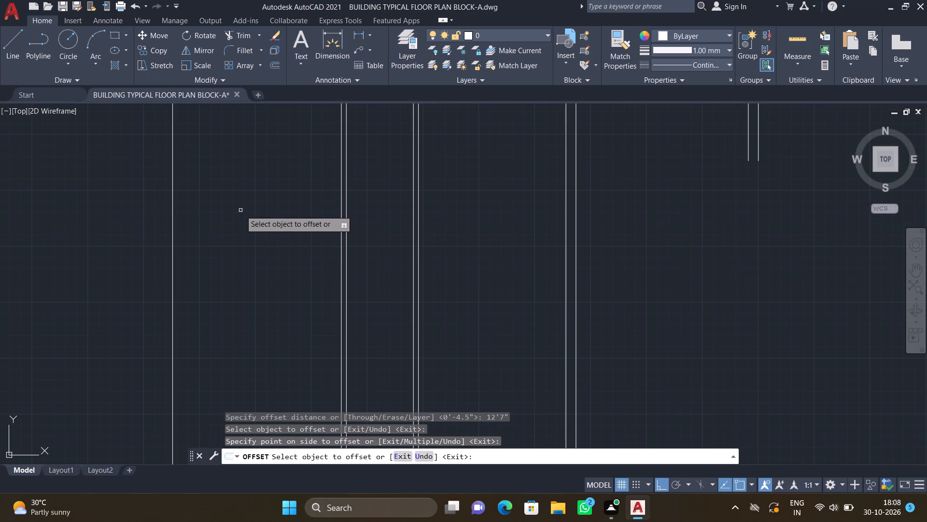
key("Return")
Offset the leftmost vertical line 9" to the left to form the outer wall.
scroll(238, 196, "down", 2)
scroll(203, 165, "up", 1)
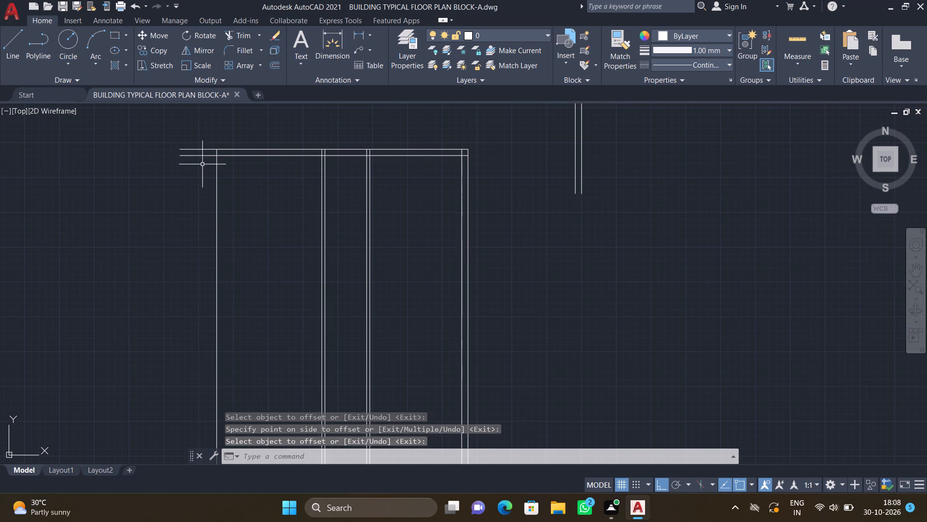
key("o")
key("Return")
key("9")
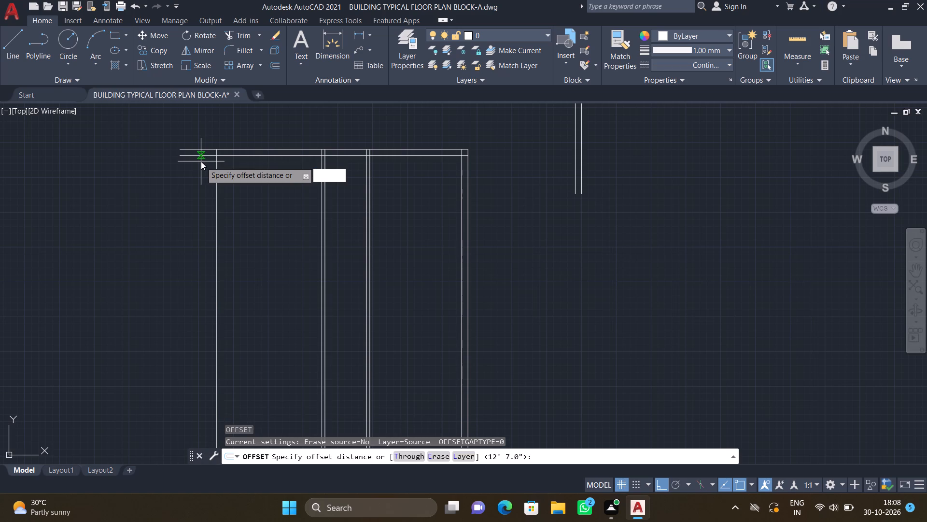
key("shift+quotedbl")
key("Return")
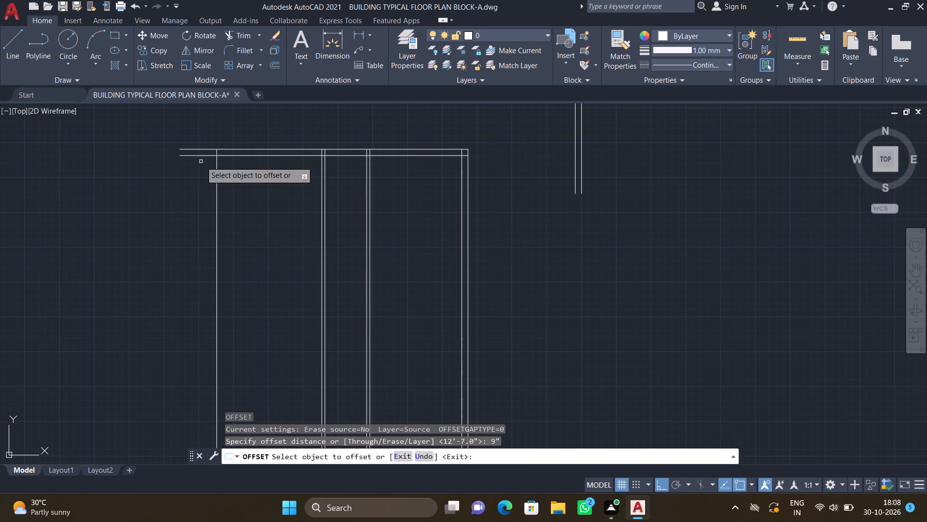
left_click(217, 216)
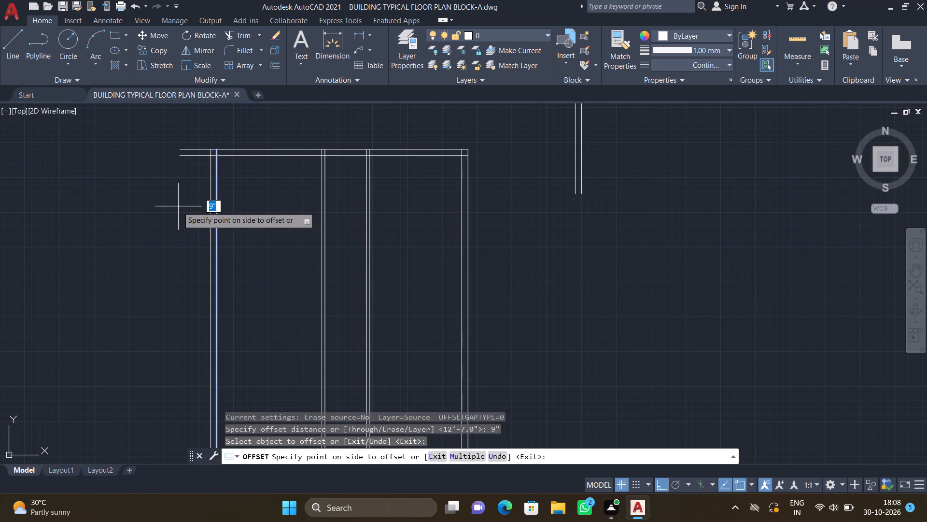
left_click(177, 206)
key("Return")
Trim the two horizontal wall lines that project beyond the left outer wall.
type("TR")
key("Return")
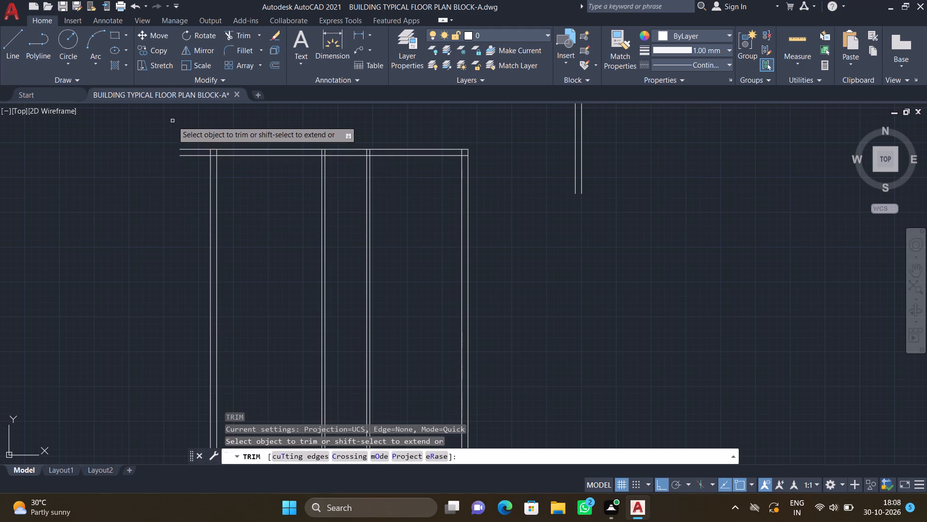
left_click_drag(174, 135, 184, 179)
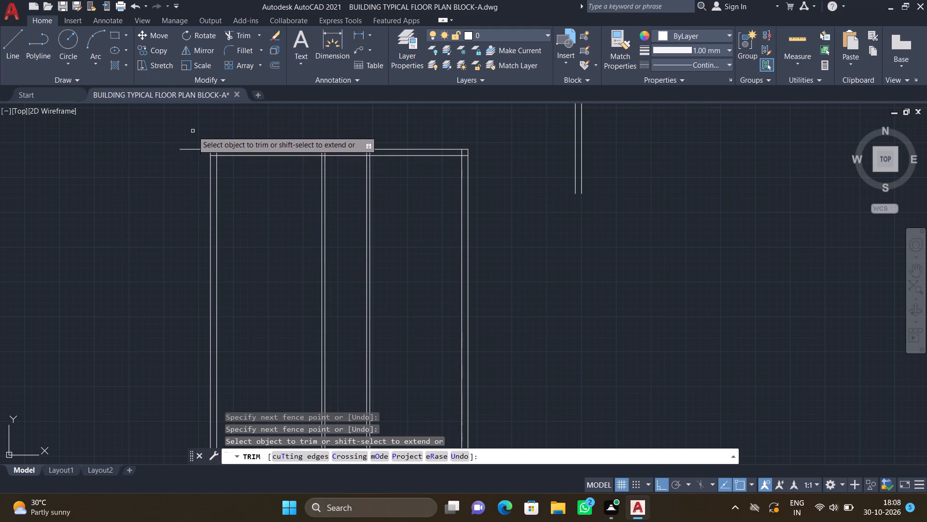
left_click_drag(193, 132, 191, 164)
key("Return")
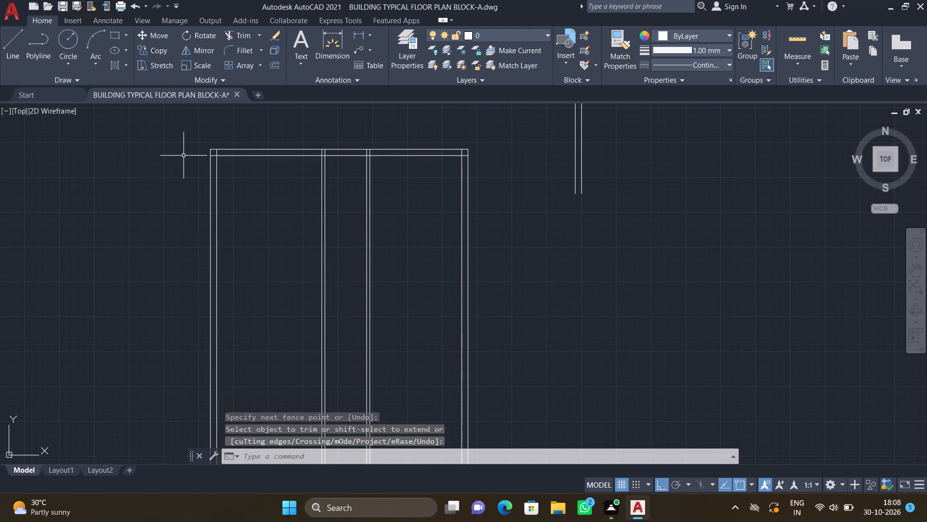
Offset the lower line of the top horizontal wall 10' downward across the new rooms.
scroll(184, 159, "down", 3)
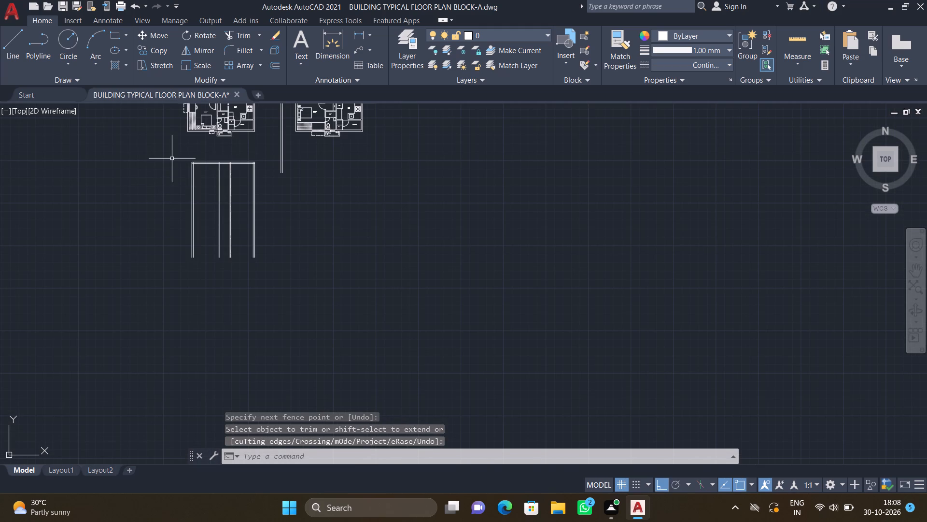
scroll(207, 166, "up", 2)
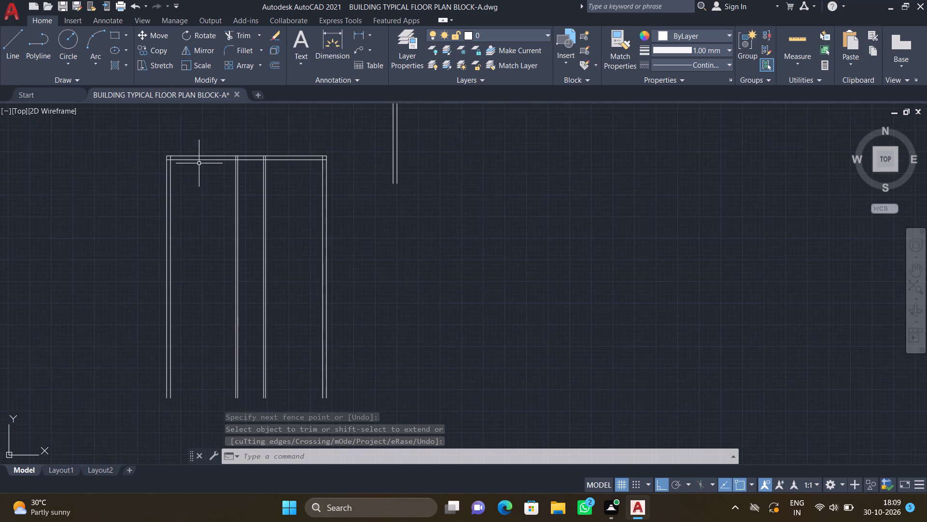
middle_click_drag(199, 163, 397, 179)
scroll(404, 190, "up", 1)
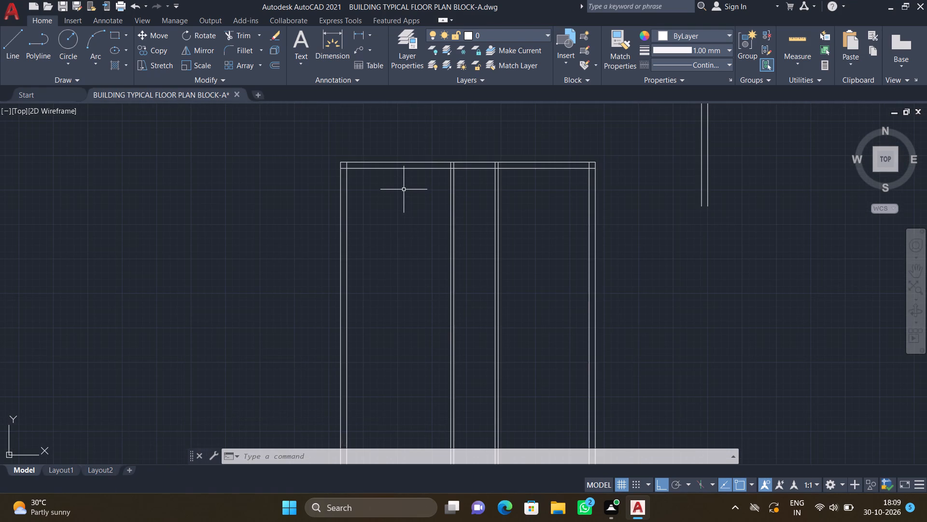
key("o")
key("Return")
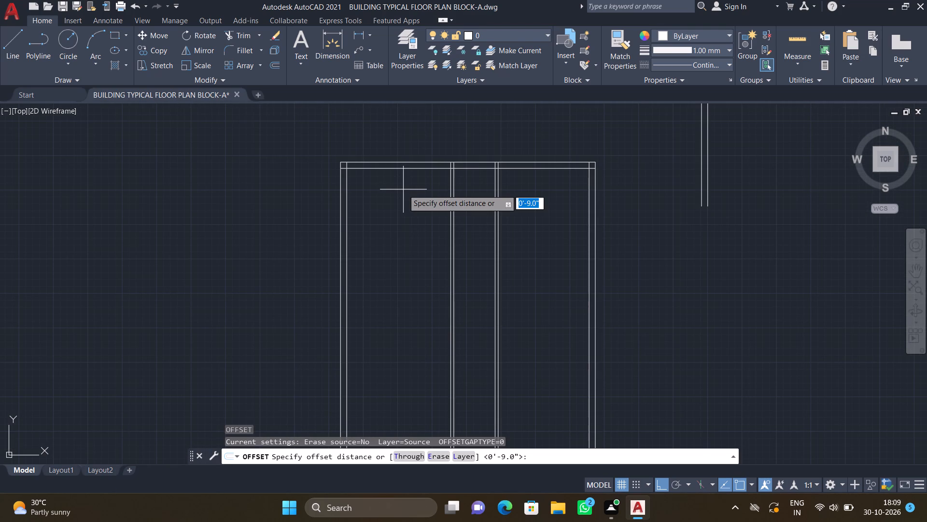
type("10'")
key("Return")
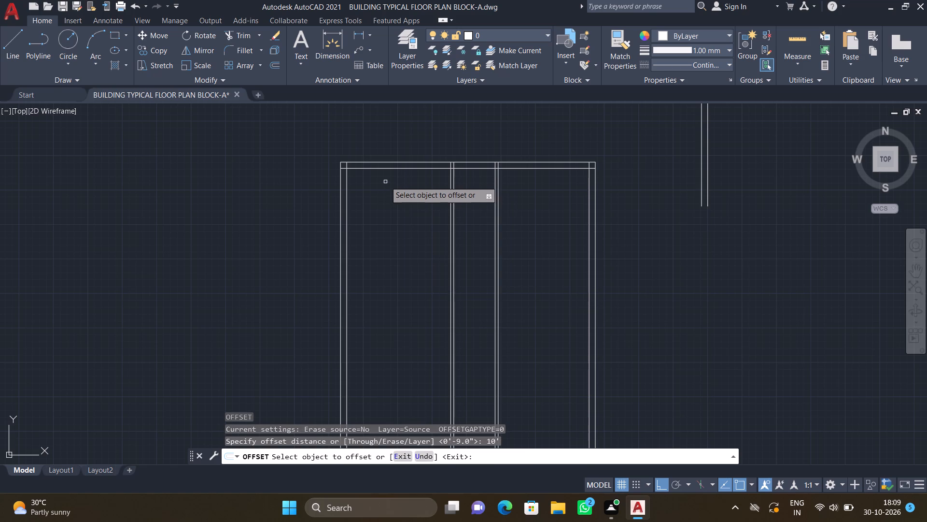
left_click(394, 167)
left_click(383, 235)
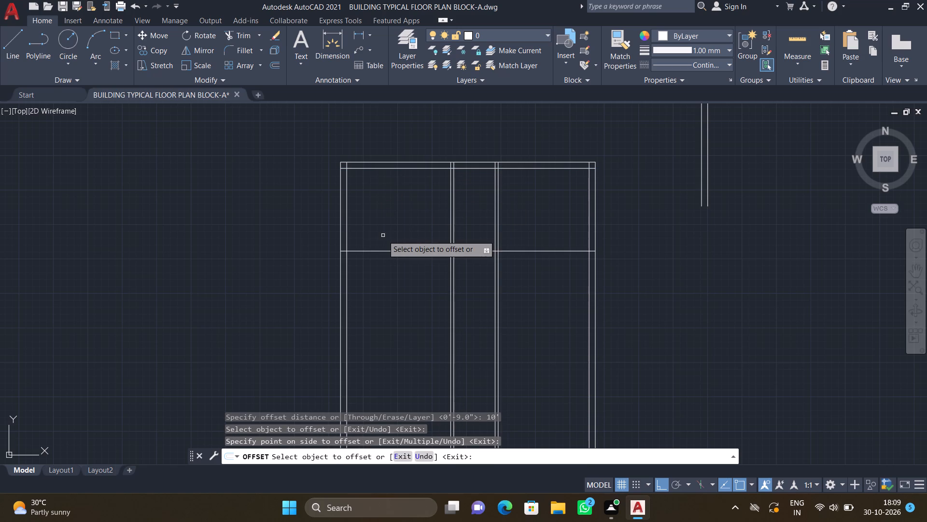
key("Return")
Trim the 10' offset line out of the middle and right rooms and their walls, keeping it only across the left room.
key("t")
key("r")
key("Return")
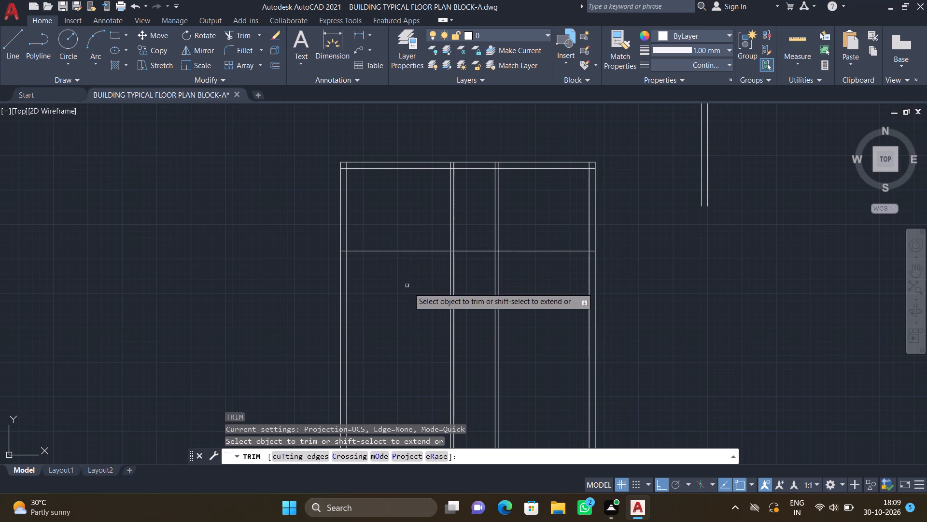
scroll(470, 261, "up", 2)
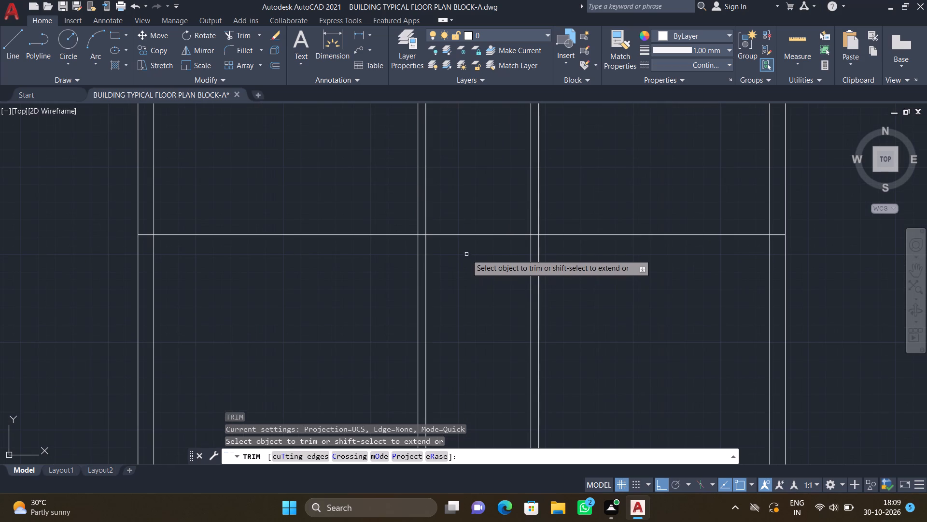
left_click_drag(464, 217, 460, 252)
left_click_drag(635, 204, 624, 251)
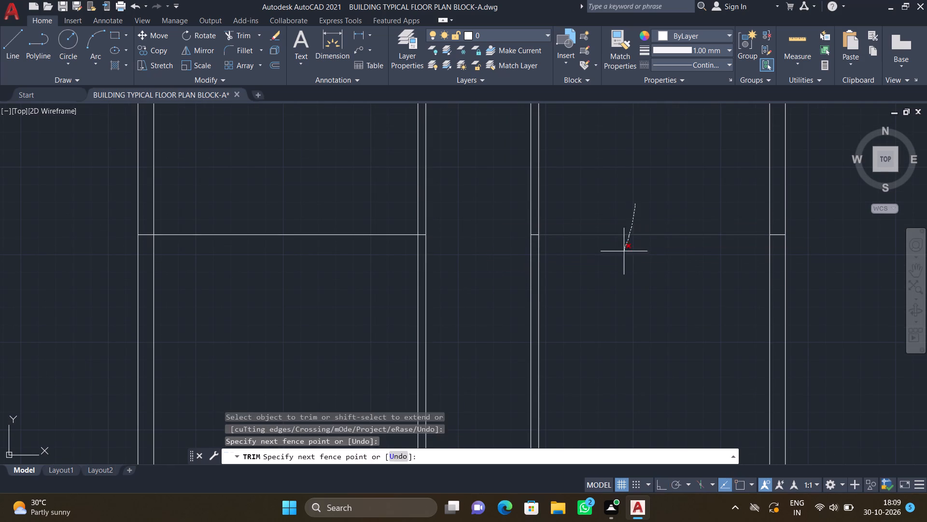
scroll(528, 237, "up", 3)
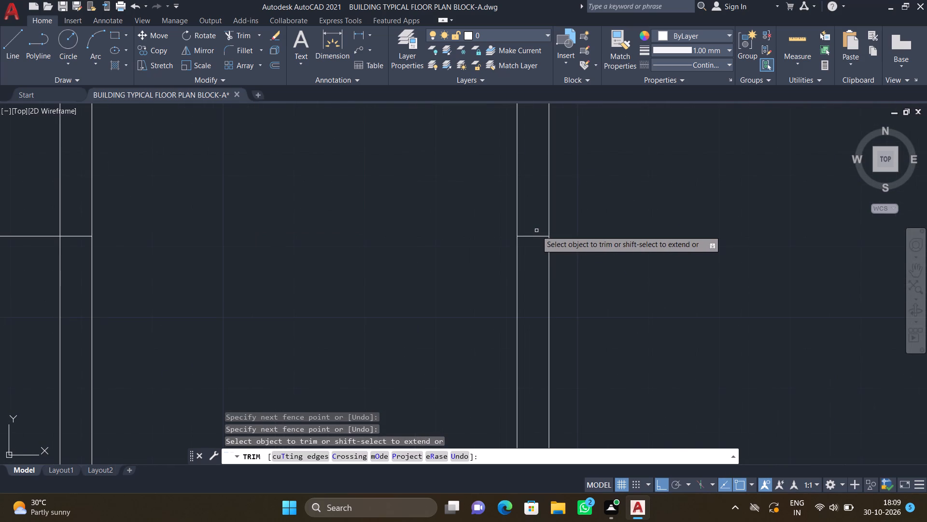
left_click_drag(535, 229, 520, 239)
scroll(546, 237, "down", 1)
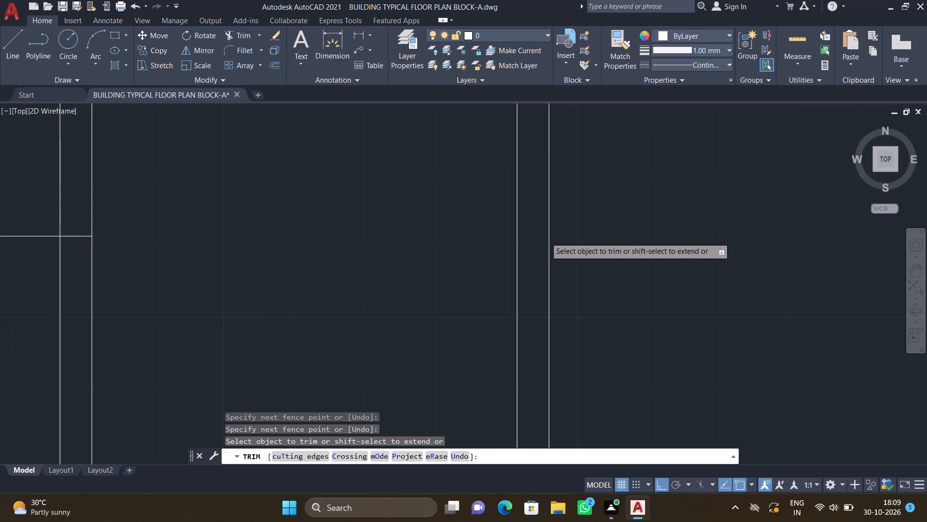
scroll(547, 238, "down", 1)
middle_click_drag(599, 250, 562, 232)
middle_click(549, 229)
scroll(546, 228, "down", 2)
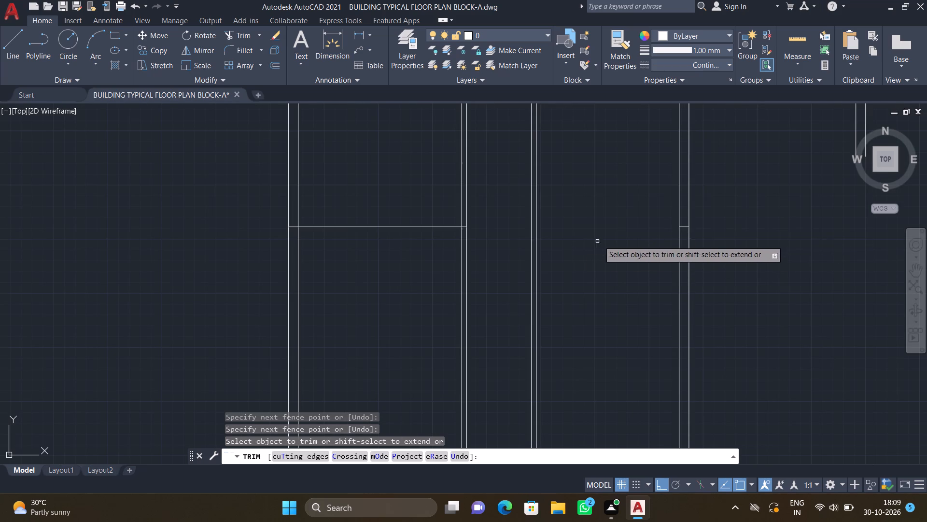
scroll(689, 228, "up", 2)
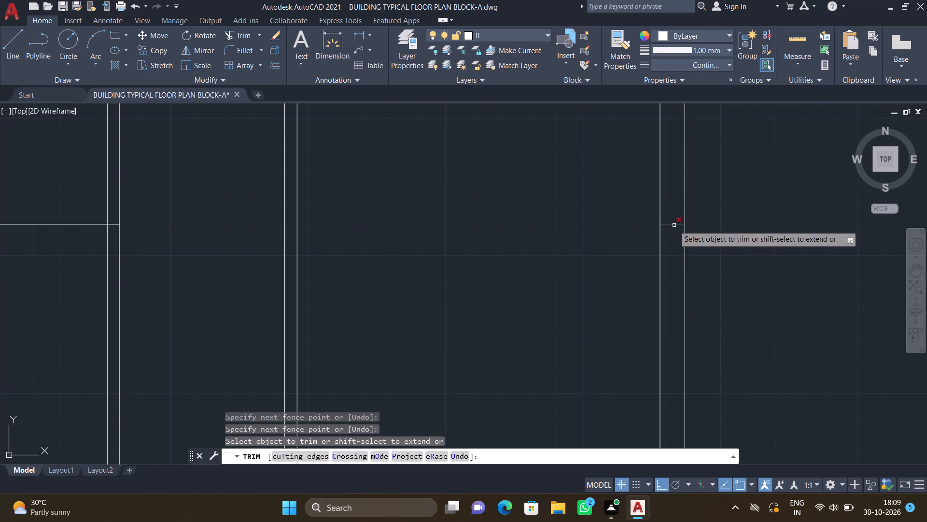
left_click(674, 225)
key("Return")
scroll(644, 232, "down", 4)
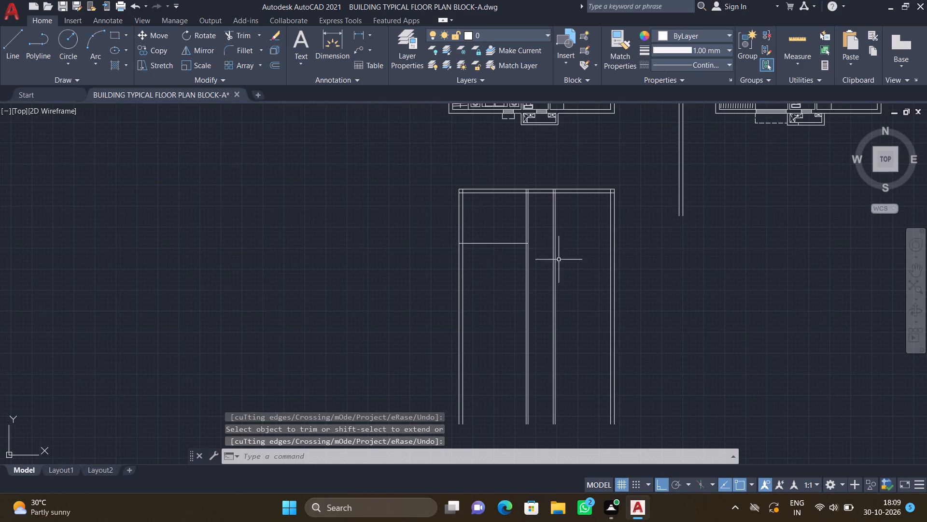
Offset the left room's horizontal line 4.5" downward to form its lower partition.
scroll(492, 250, "up", 2)
key("o")
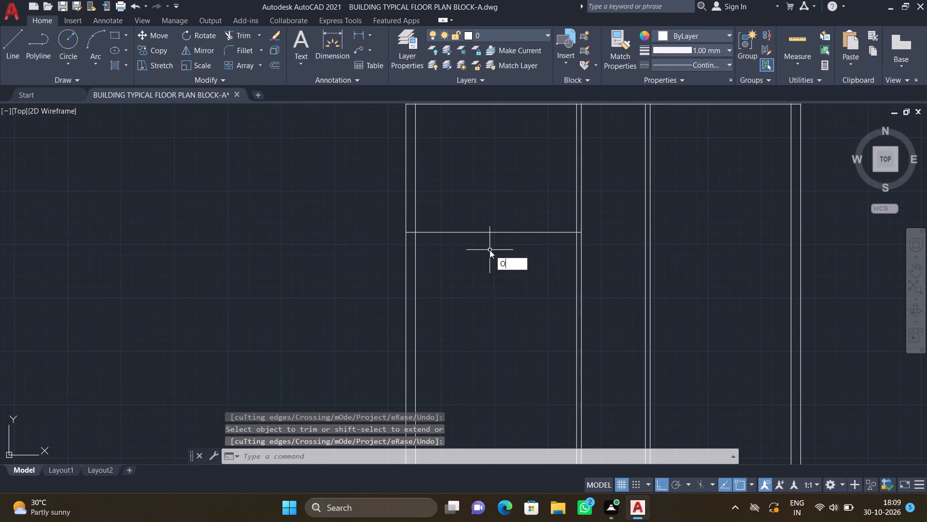
key("Return")
type("4.5")
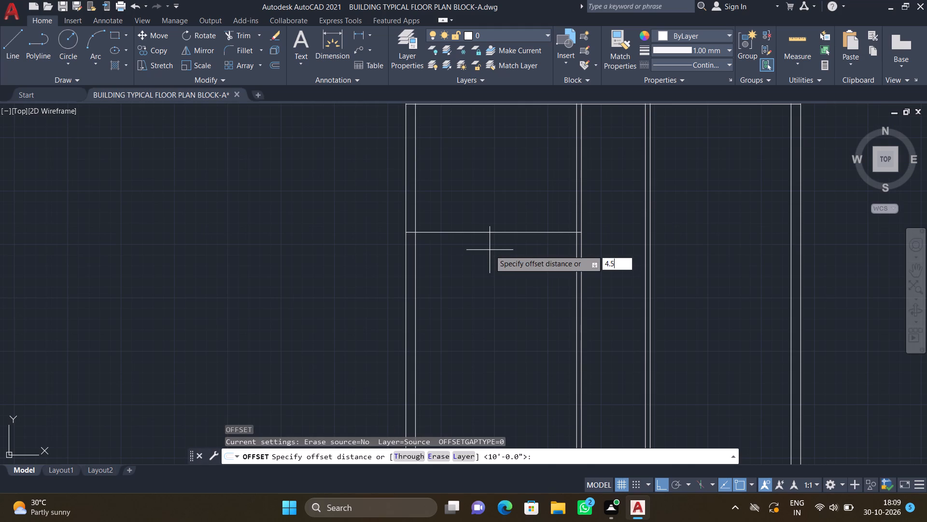
key("shift+quotedbl")
key("Return")
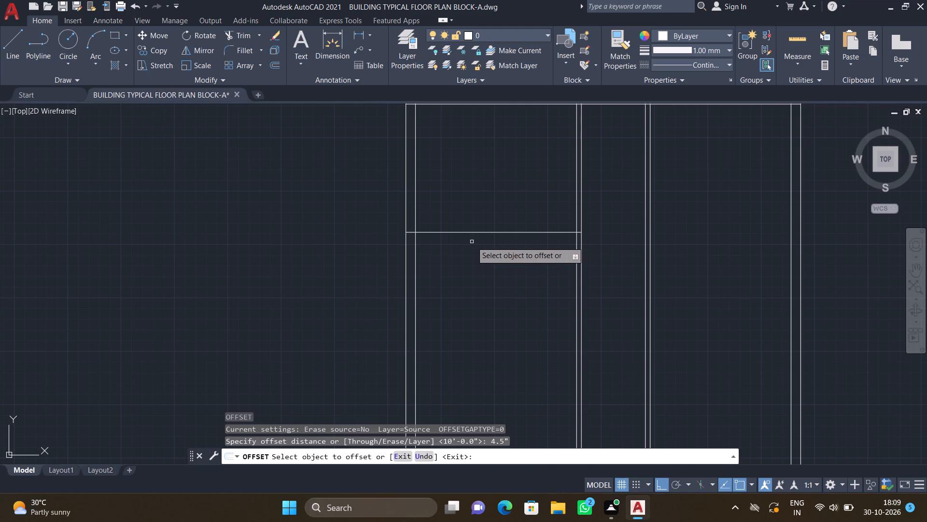
left_click(480, 232)
left_click(480, 270)
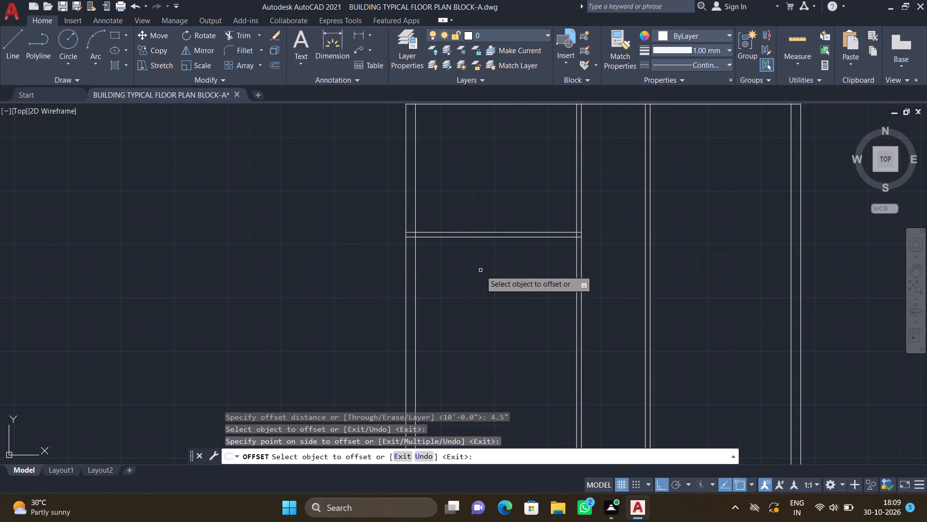
key("Return")
Offset the lower line of the top horizontal wall 8'6" downward.
key("o")
key("Return")
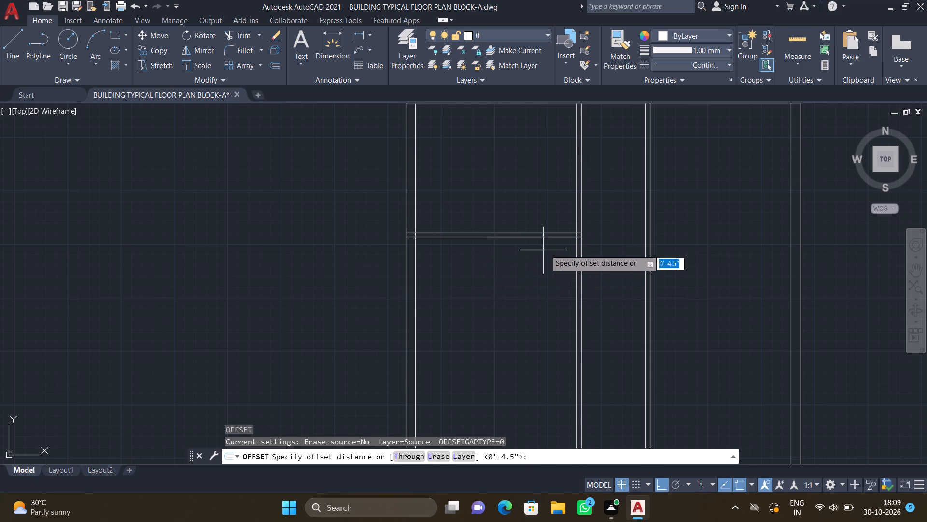
scroll(546, 249, "down", 2)
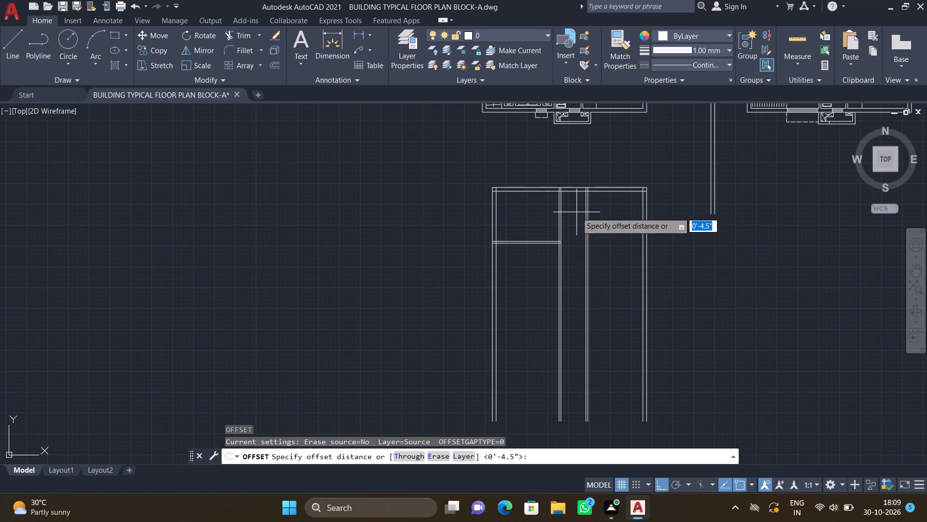
type("8'")
type("6\"")
key("Return")
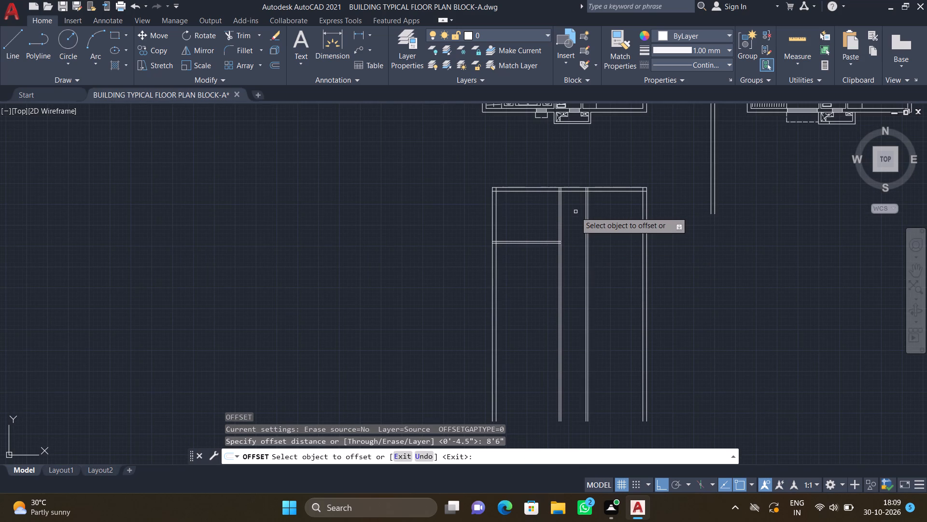
scroll(568, 205, "up", 1)
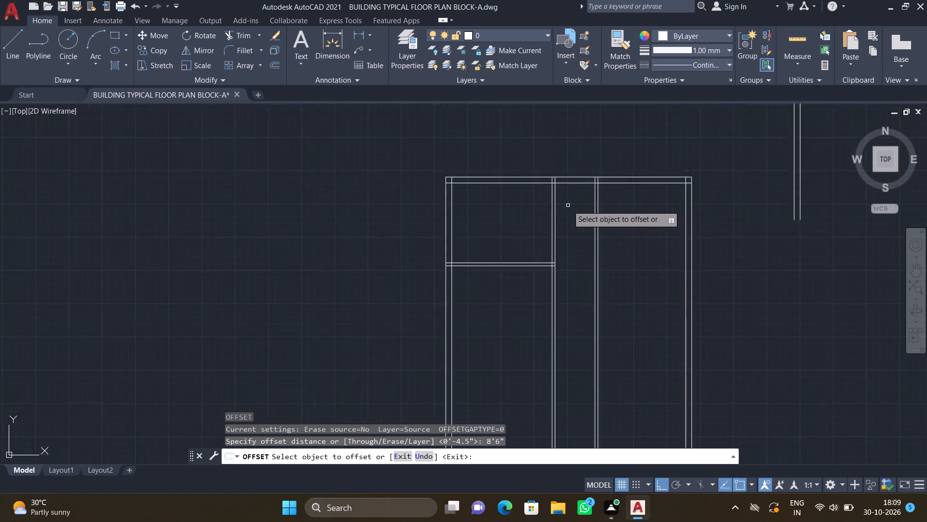
scroll(568, 205, "up", 1)
left_click(575, 170)
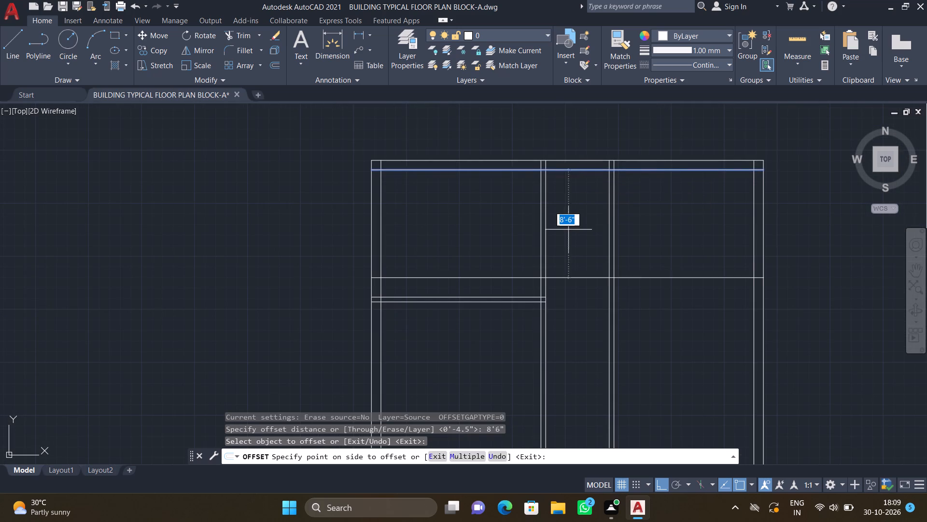
left_click(565, 256)
key("Return")
Trim the 8'6" offset line out of the left and right rooms and outer walls, keeping it only across the narrow middle room.
type("TR")
key("Return")
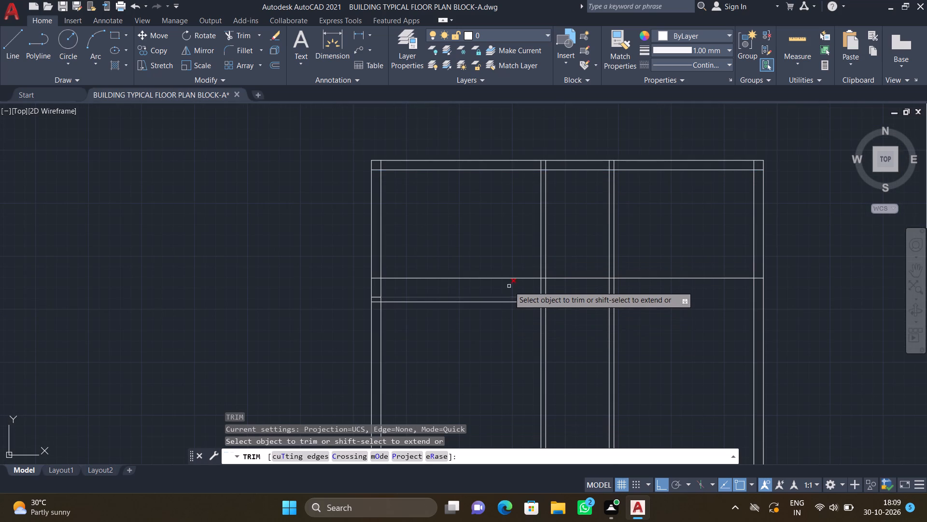
left_click(507, 279)
scroll(370, 280, "up", 1)
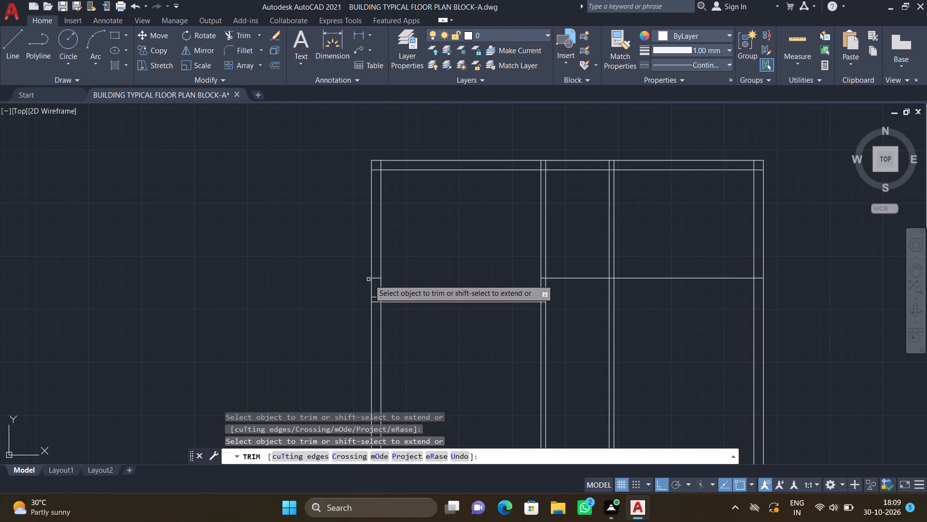
scroll(370, 280, "up", 1)
left_click(374, 274)
scroll(417, 269, "down", 1)
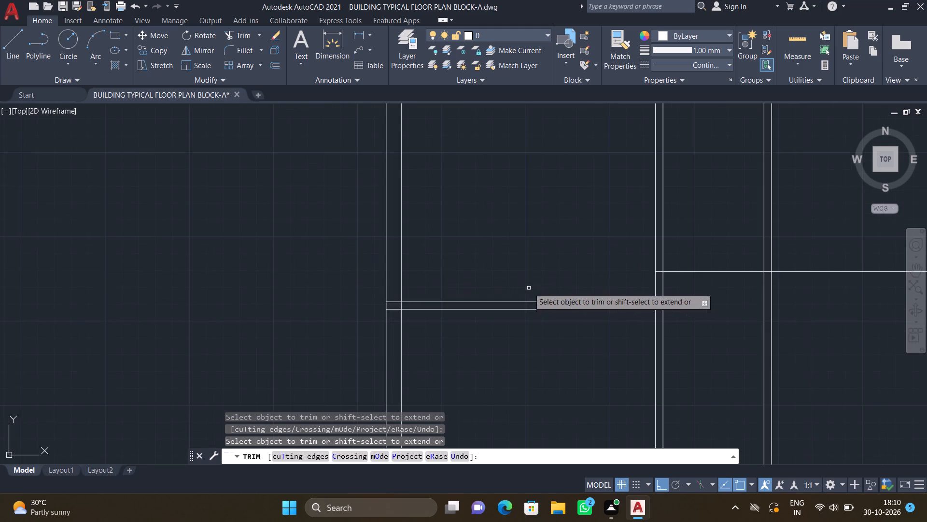
middle_click_drag(506, 284, 416, 258)
scroll(417, 259, "down", 2)
scroll(554, 251, "up", 2)
left_click_drag(551, 242, 557, 291)
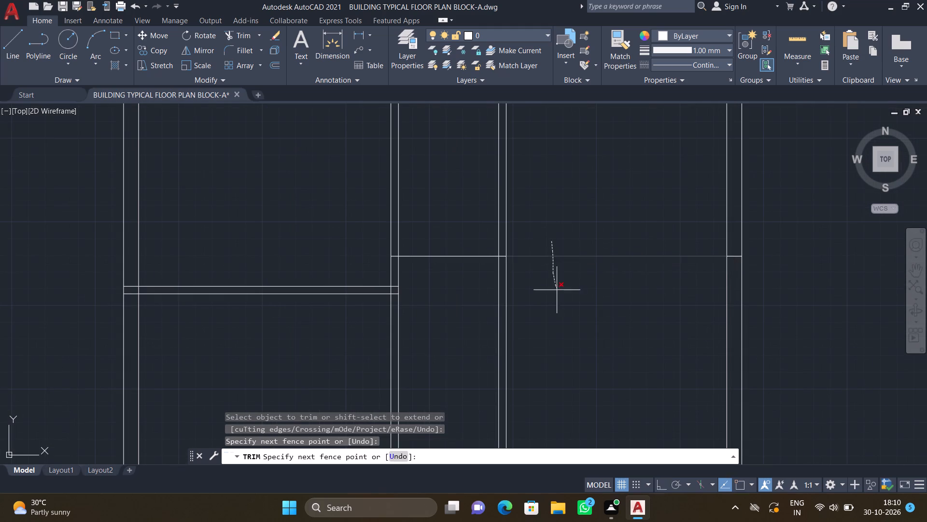
left_click_drag(557, 291, 557, 293)
scroll(722, 258, "up", 2)
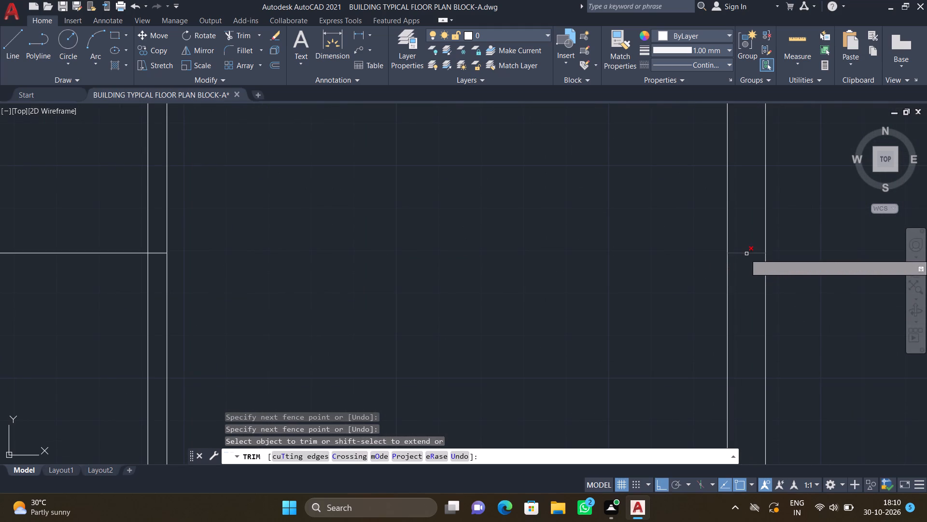
left_click(746, 254)
scroll(624, 267, "down", 3)
scroll(569, 268, "down", 2)
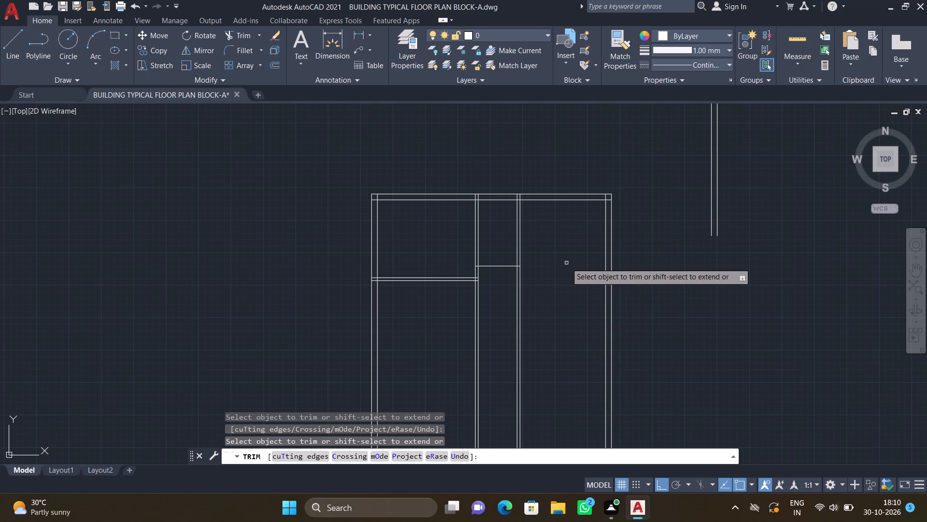
key("Return")
Offset the middle room's horizontal line 4.5" downward to form its lower partition.
key("o")
key("Return")
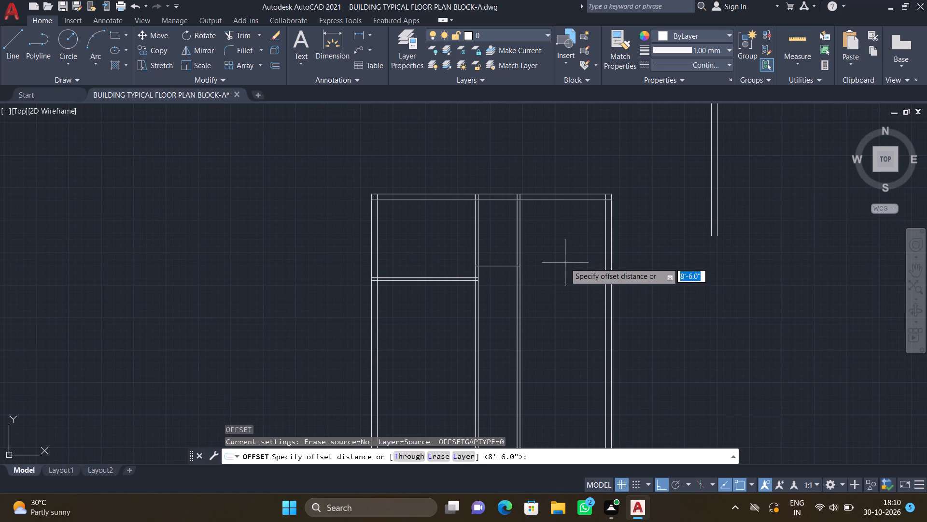
type("4.5\"")
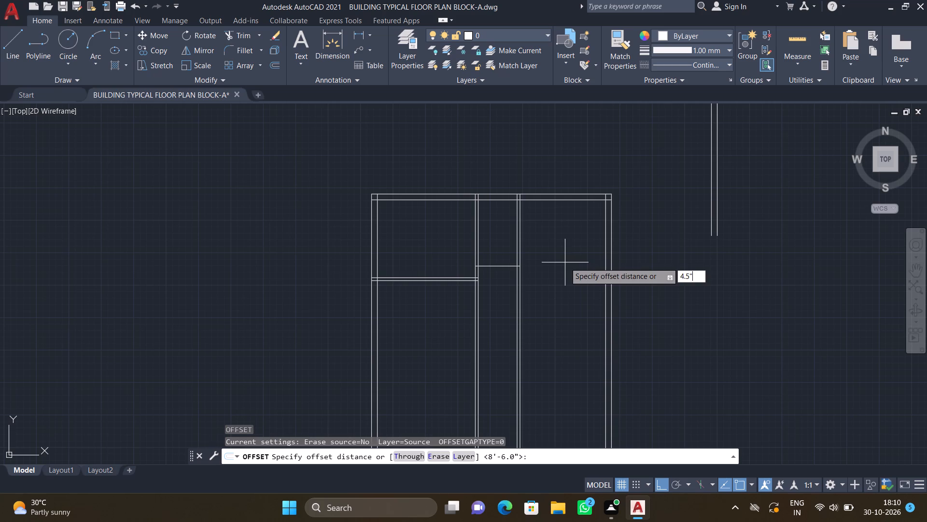
key("Return")
scroll(496, 274, "up", 3)
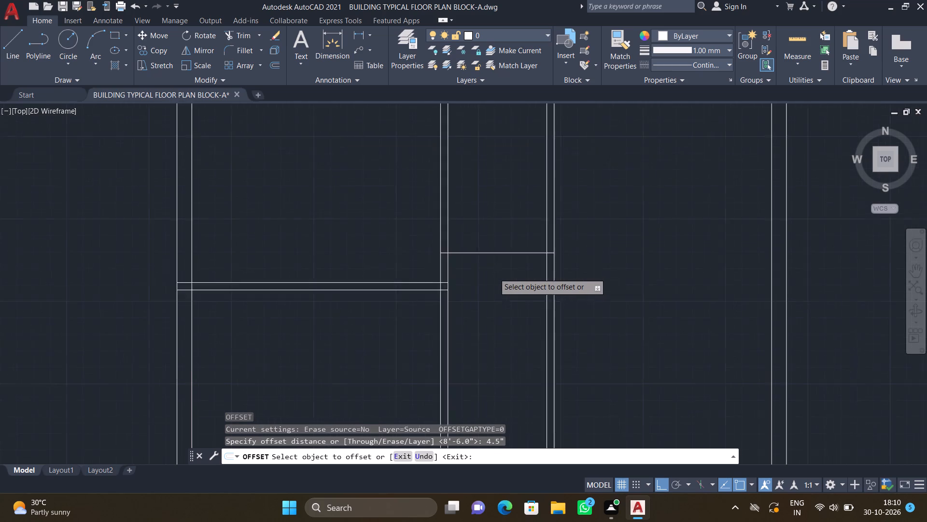
scroll(488, 246, "up", 1)
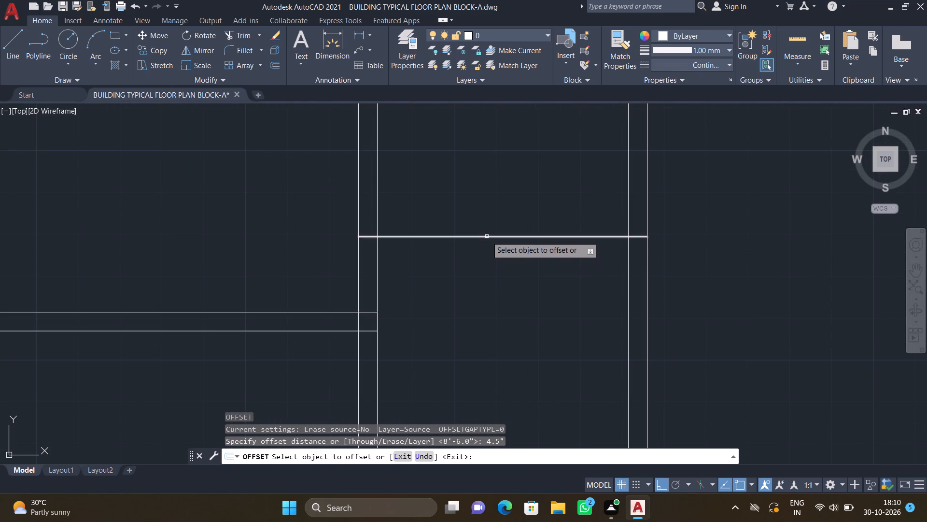
left_click(487, 236)
left_click(484, 264)
key("Return")
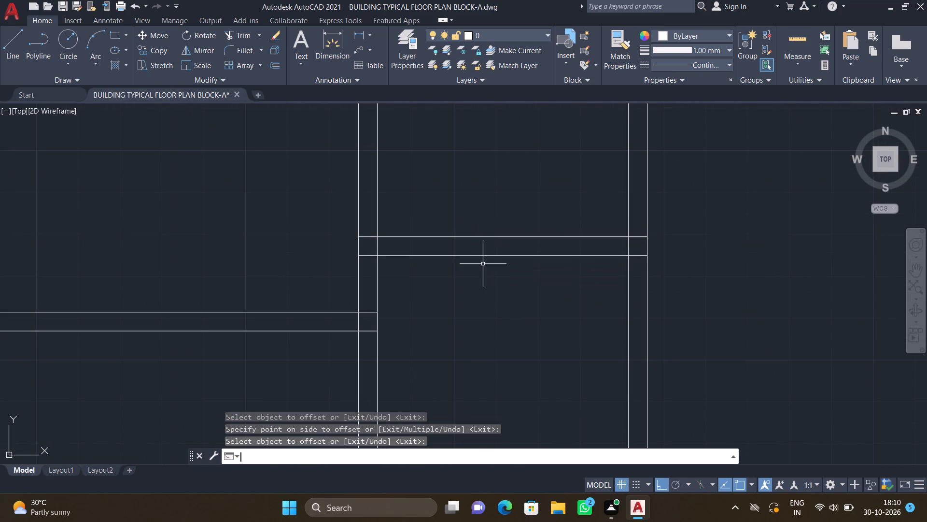
Draw a horizontal line from the end of the left room partition's lower face across the middle room to the second vertical partition's right face.
scroll(479, 264, "down", 2)
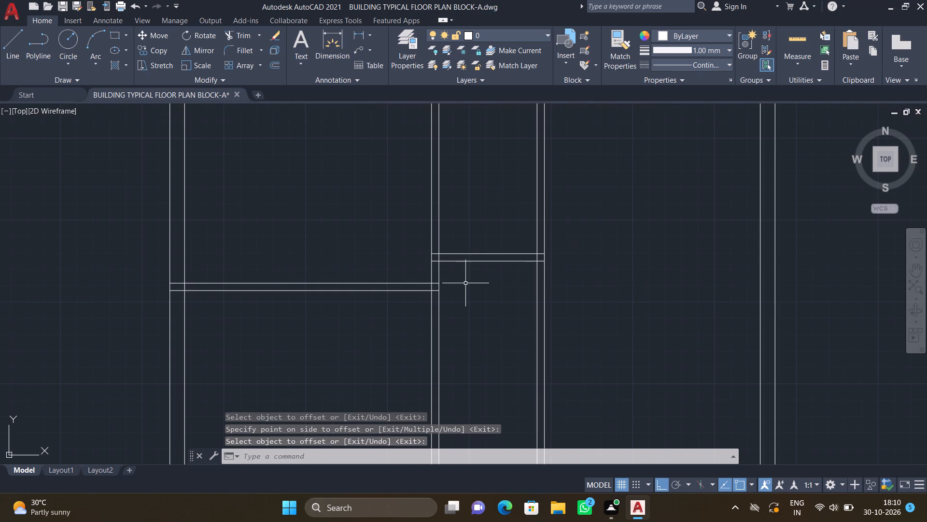
scroll(452, 294, "up", 2)
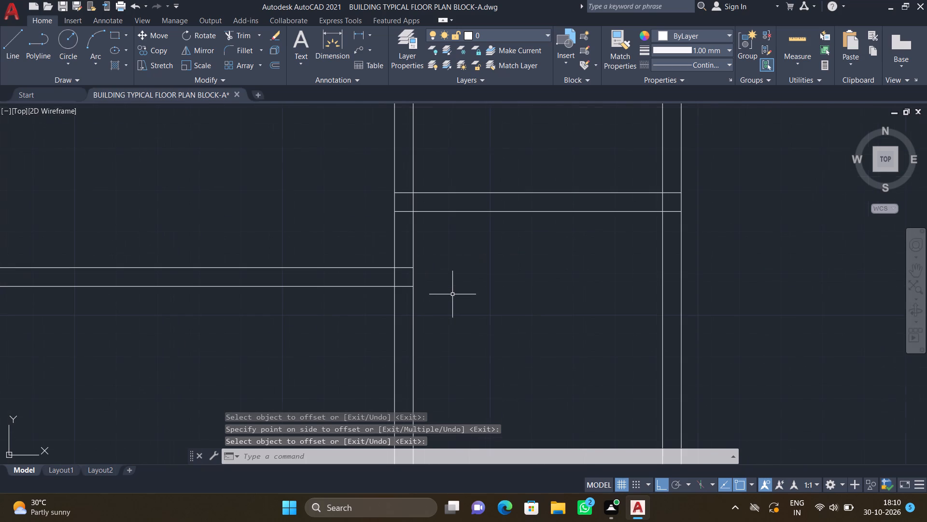
key("l")
key("Return")
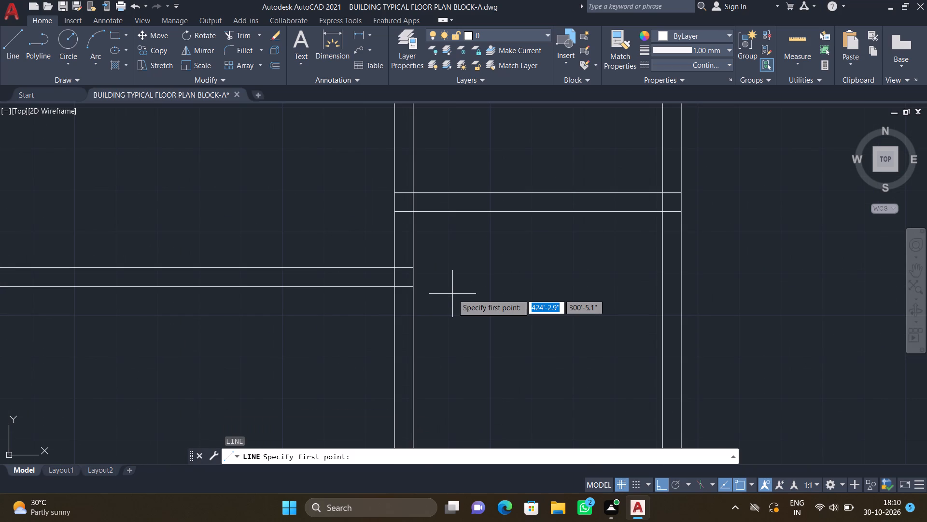
left_click(414, 289)
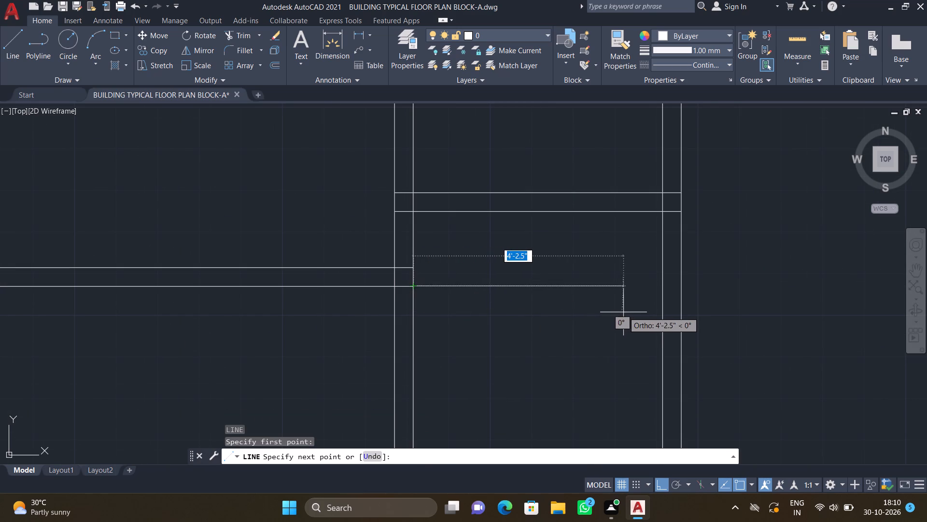
scroll(623, 312, "up", 1)
left_click(713, 274)
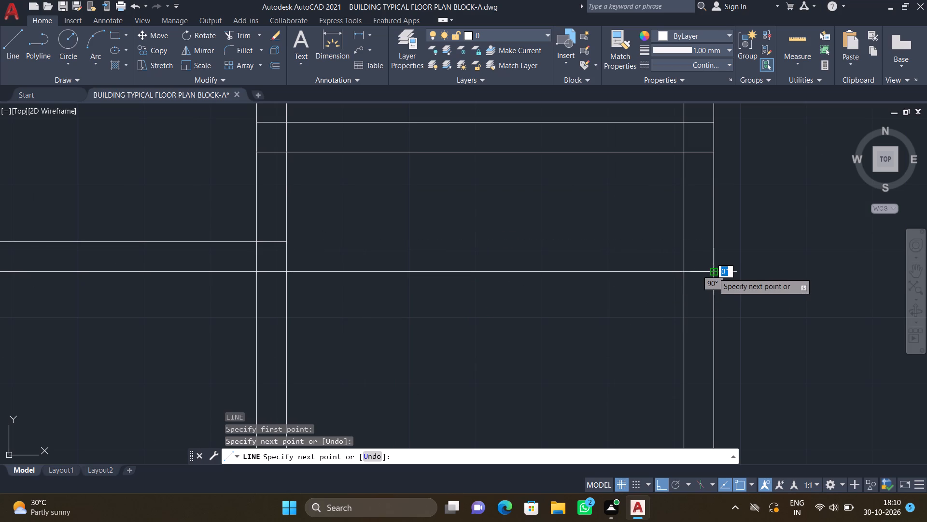
key("Return")
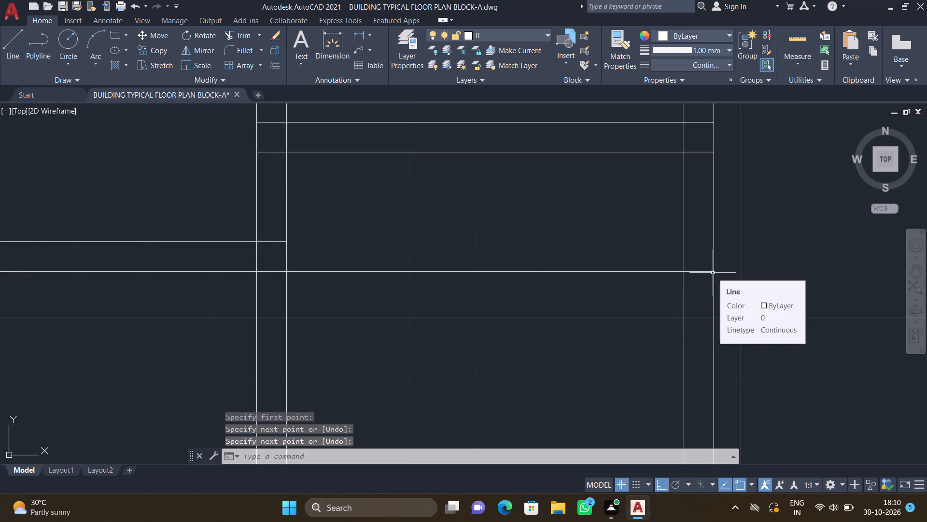
scroll(705, 266, "up", 1)
scroll(660, 220, "down", 5)
middle_click_drag(652, 205, 508, 273)
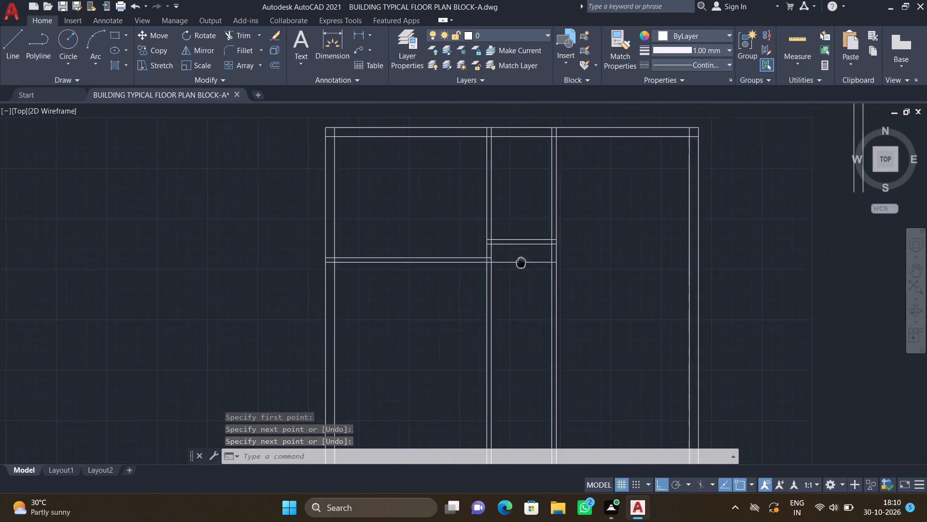
Offset the lower line of the top horizontal wall 15' downward.
middle_click_drag(508, 273, 503, 277)
key("o")
key("Return")
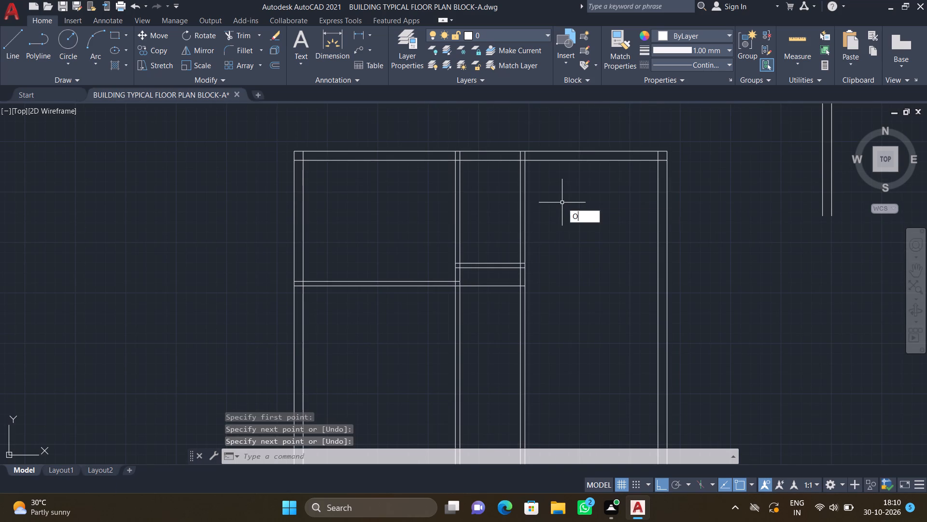
type("15'")
key("Return")
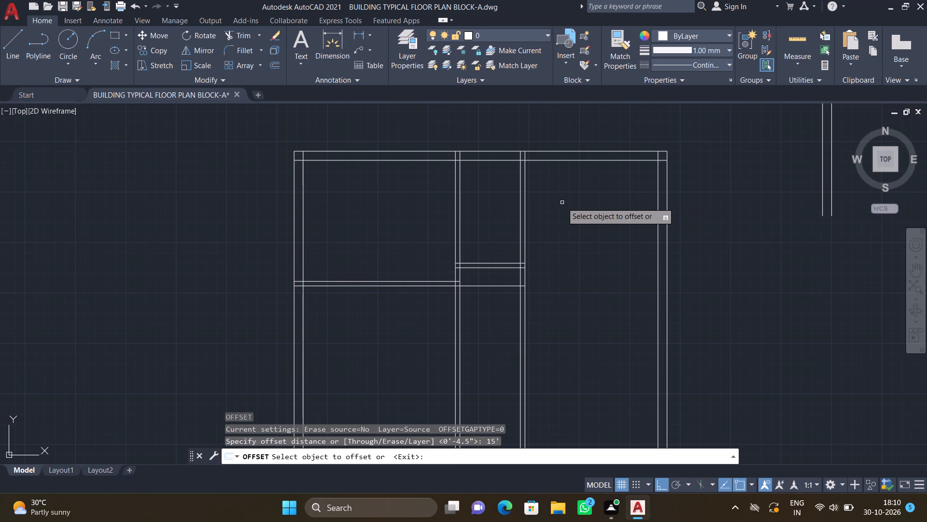
left_click(591, 160)
left_click(591, 335)
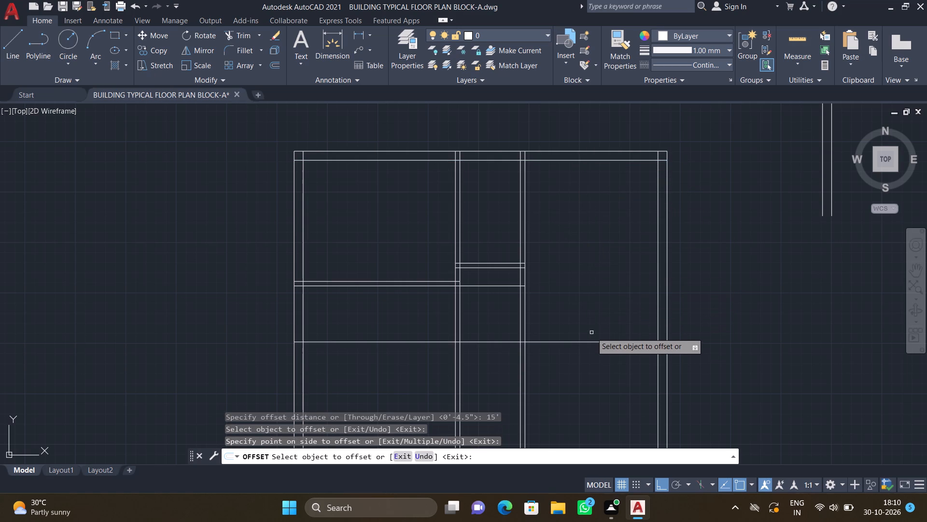
key("Return")
Trim the 15' offset line out of the left and middle rooms and the left outer wall, keeping it across the right room.
key("t")
key("r")
key("Return")
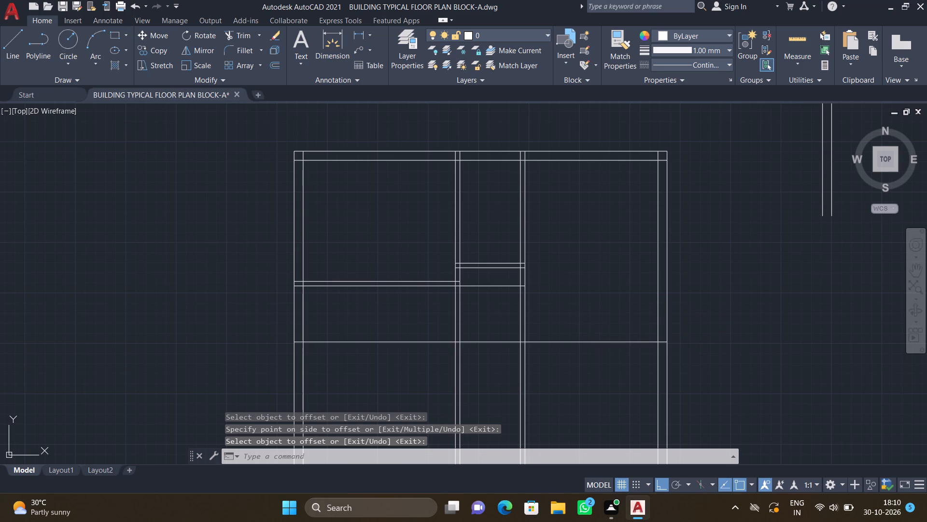
scroll(483, 327, "up", 1)
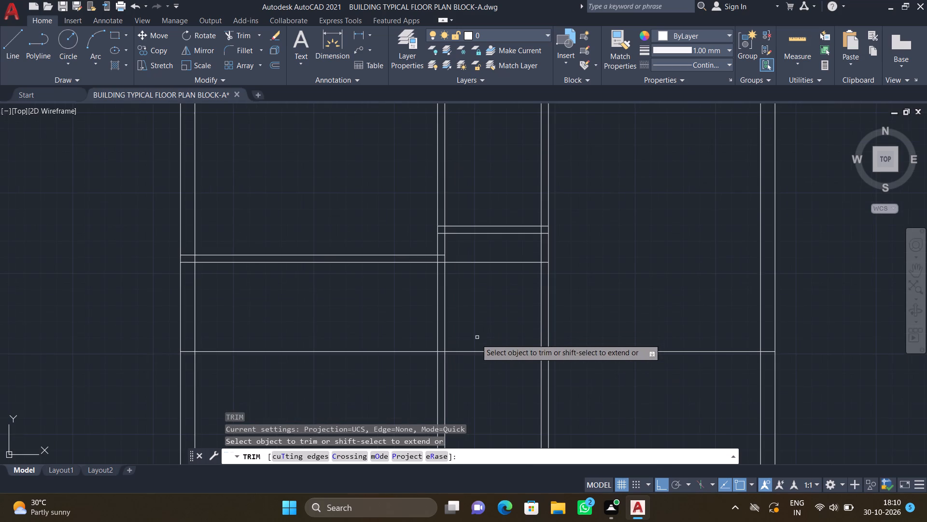
middle_click_drag(488, 313, 500, 294)
scroll(504, 311, "down", 1)
left_click_drag(502, 312, 502, 345)
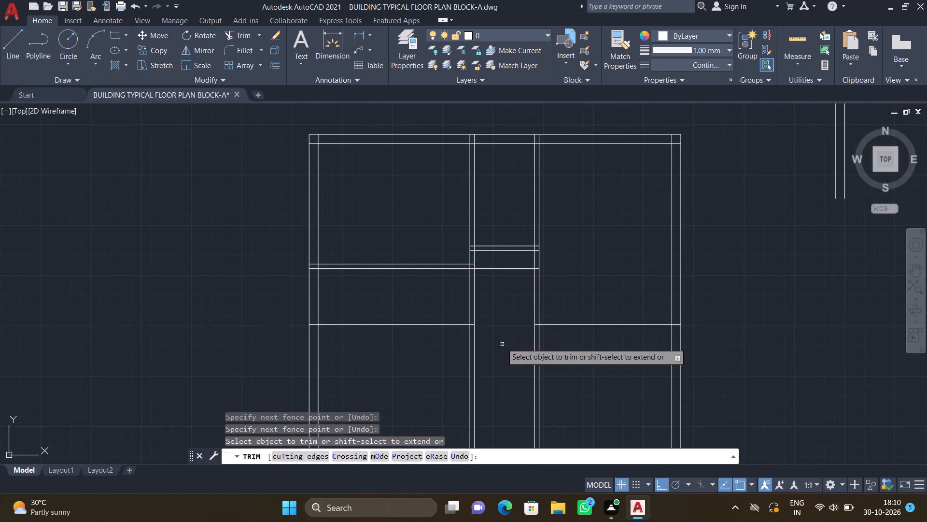
scroll(466, 322, "up", 2)
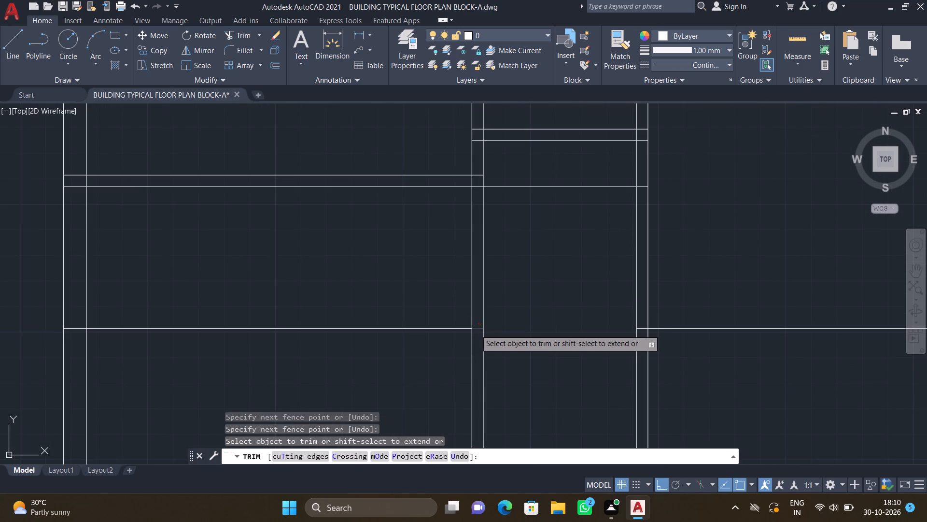
left_click(476, 330)
scroll(406, 345, "down", 2)
left_click_drag(360, 328, 355, 362)
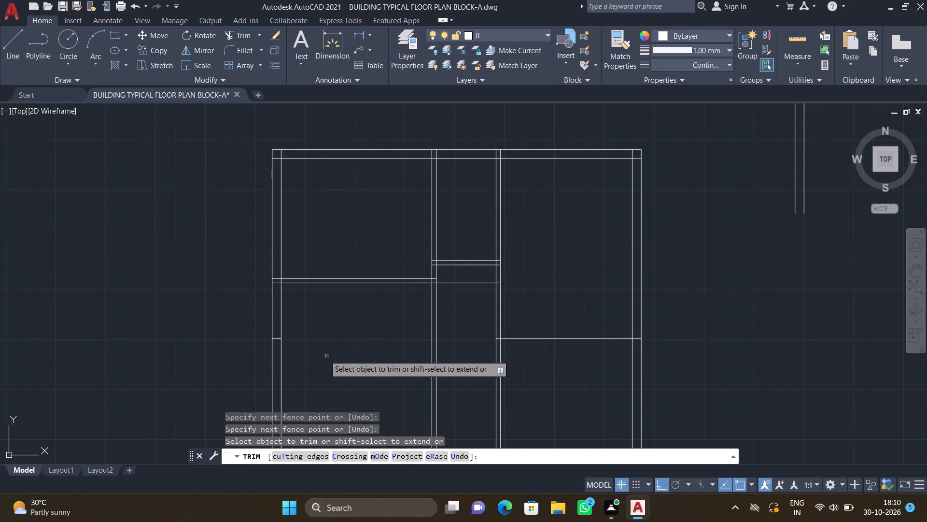
scroll(290, 350, "up", 2)
scroll(257, 320, "up", 2)
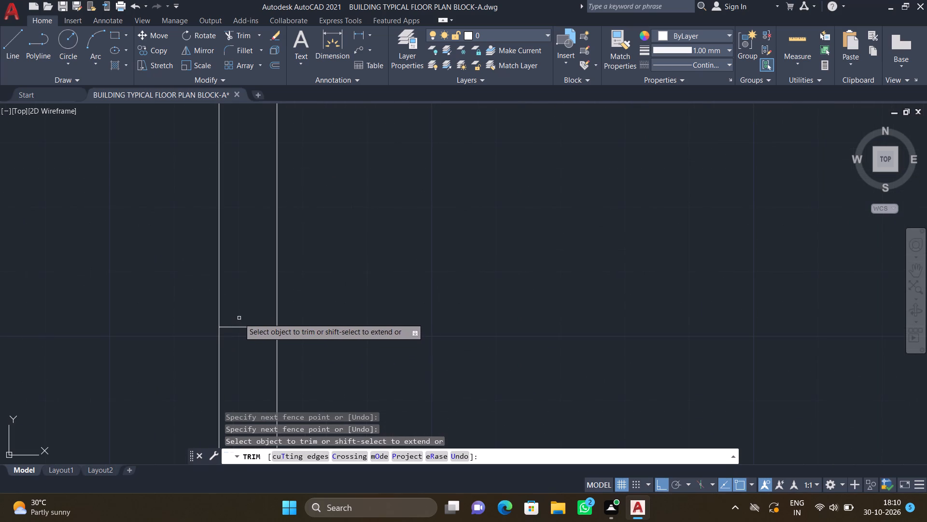
left_click_drag(239, 319, 240, 342)
key("Return")
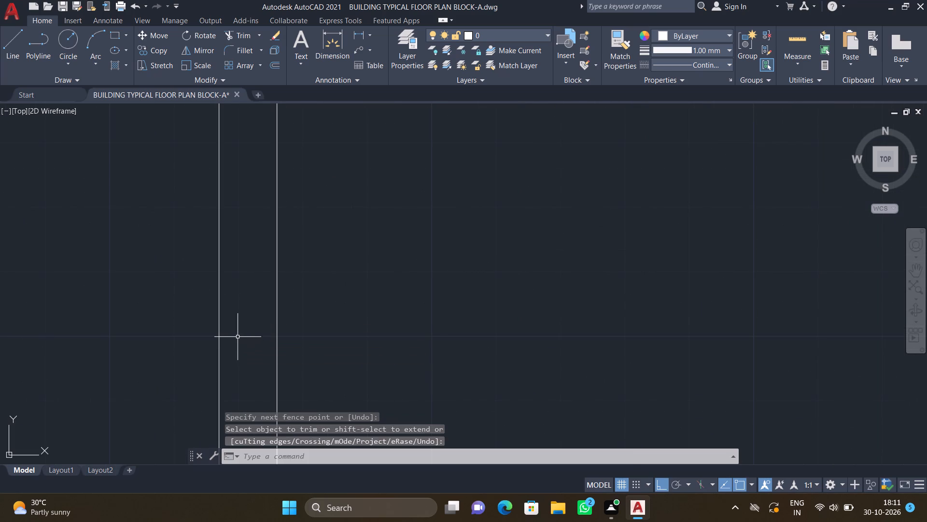
Offset the right room's horizontal line 4.5" downward to form its lower partition.
scroll(238, 337, "down", 2)
scroll(280, 292, "down", 4)
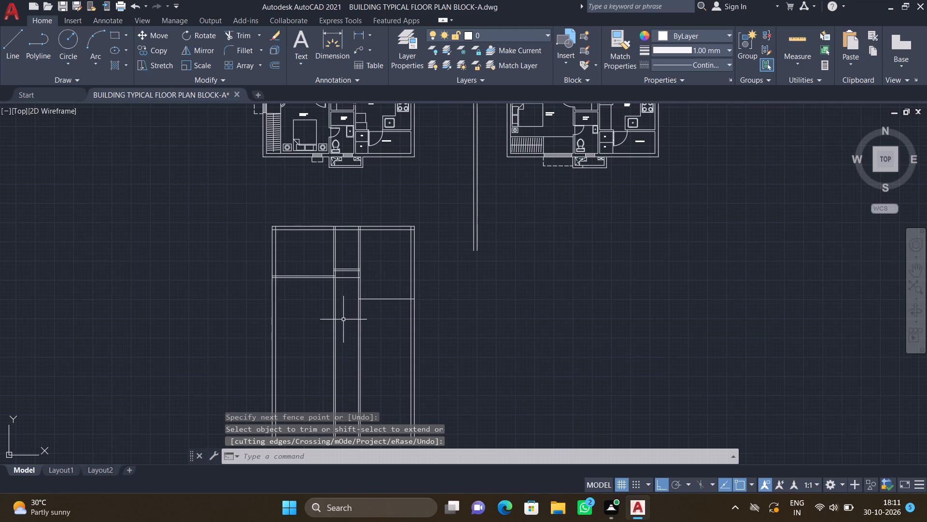
scroll(343, 310, "up", 2)
key("o")
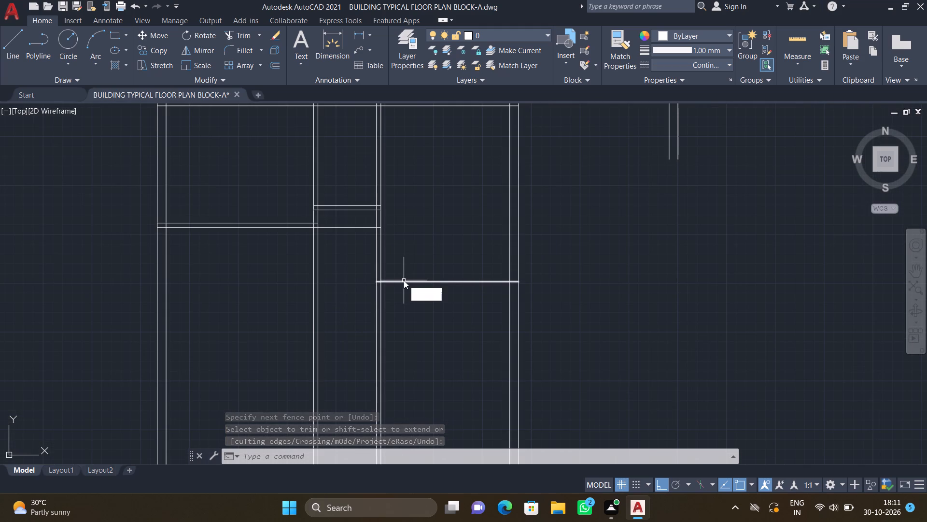
key("Return")
type("4.5\"")
key("Return")
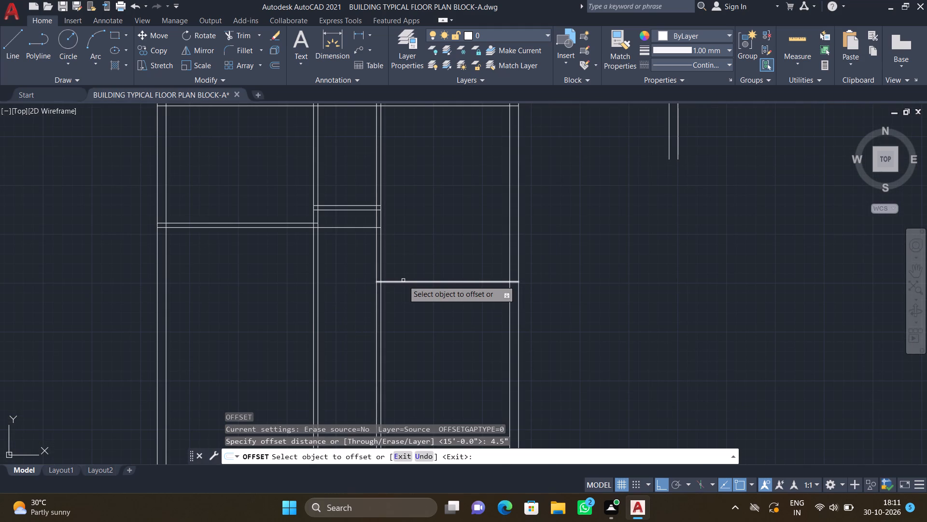
scroll(413, 291, "up", 2)
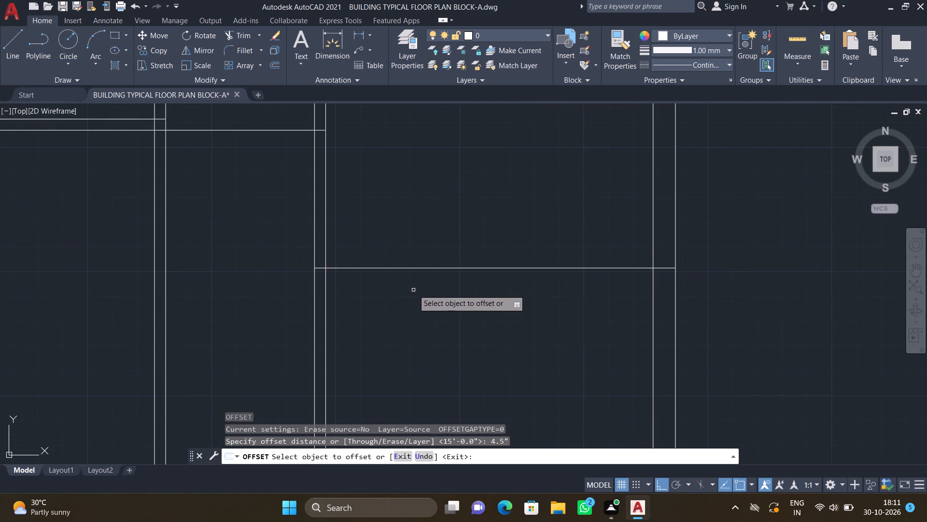
left_click(430, 268)
left_click(432, 301)
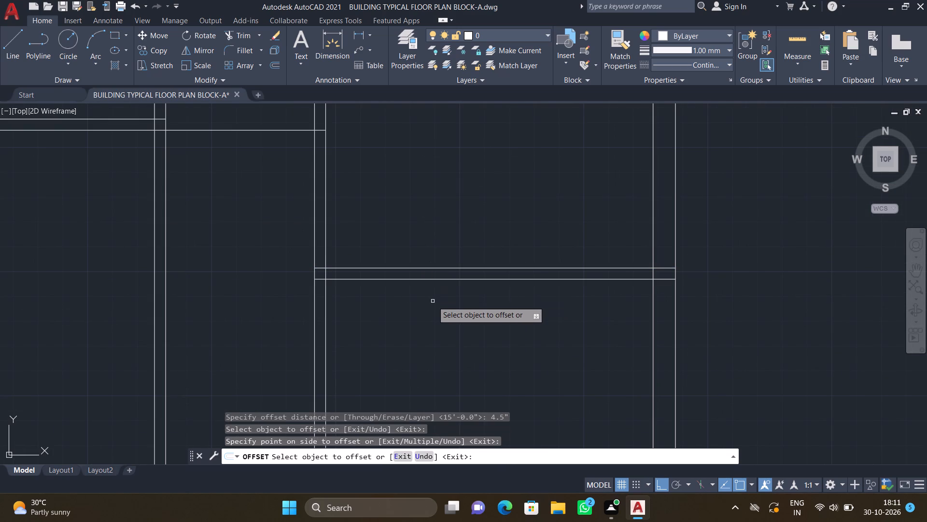
key("Return")
Trim both vertical partitions below the left and right rooms' lower partitions, leaving the space beneath open between the outer walls.
scroll(414, 233, "down", 4)
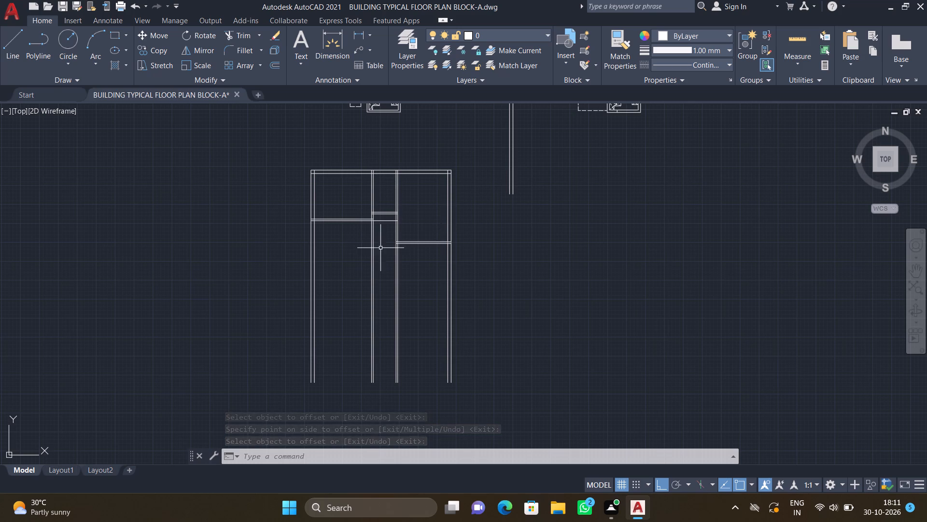
scroll(380, 248, "up", 2)
type("TR")
key("Return")
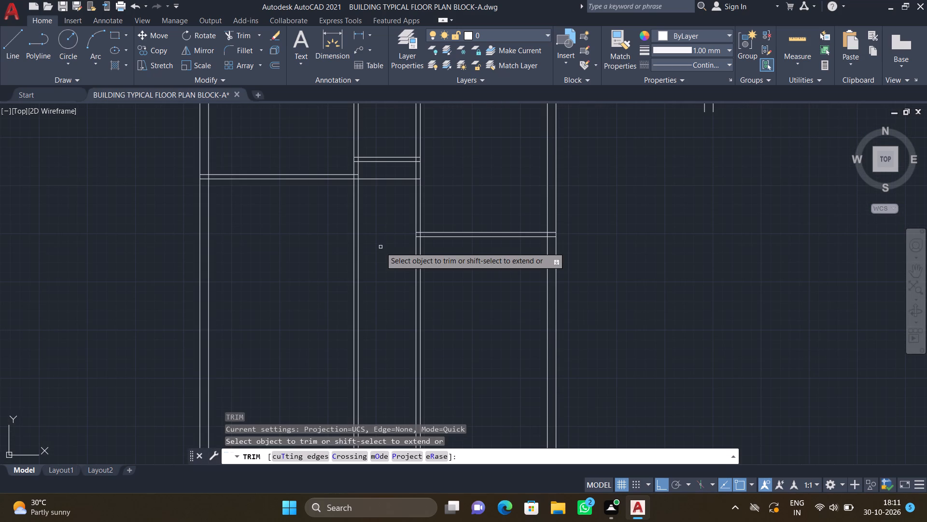
scroll(343, 257, "down", 1)
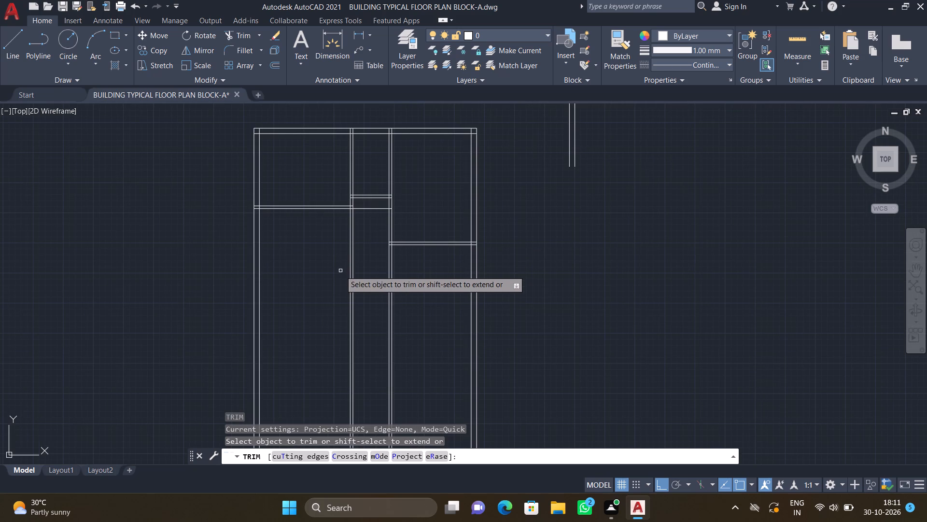
left_click_drag(343, 267, 374, 290)
left_click_drag(364, 280, 400, 298)
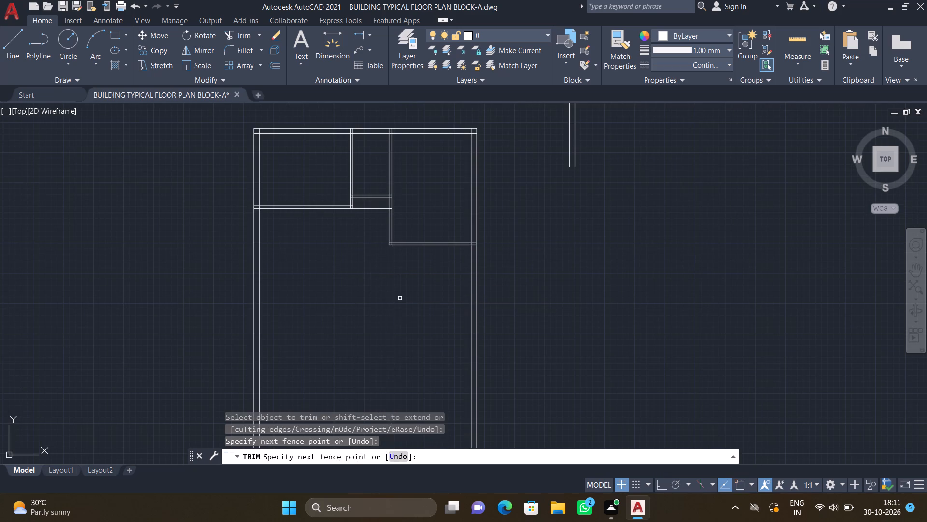
key("Return")
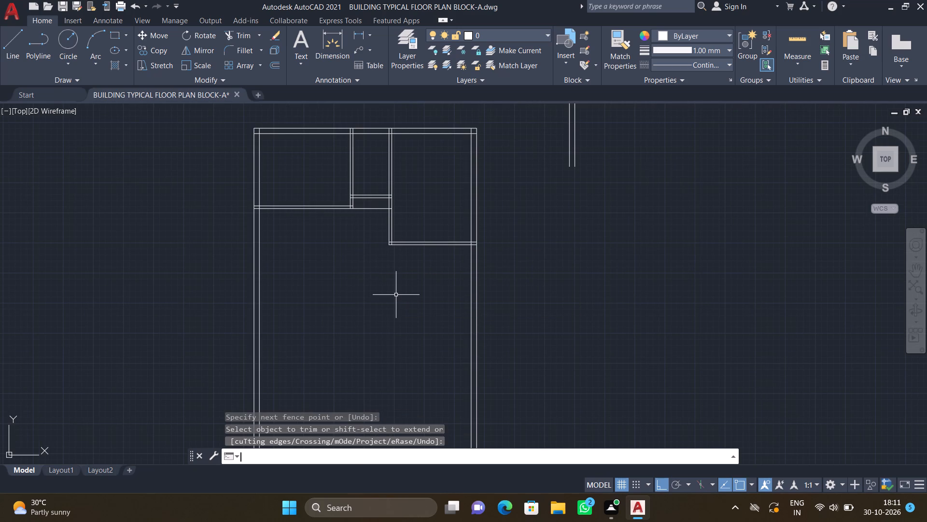
Offset the lower face of the left room's horizontal partition 10' downward.
scroll(384, 295, "down", 1)
middle_click_drag(413, 260, 466, 247)
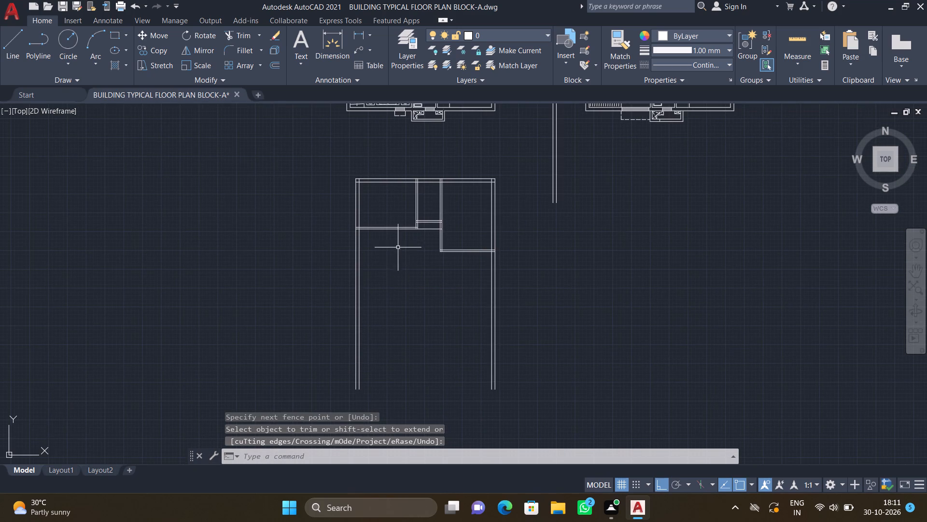
scroll(391, 254, "up", 2)
key("o")
key("Return")
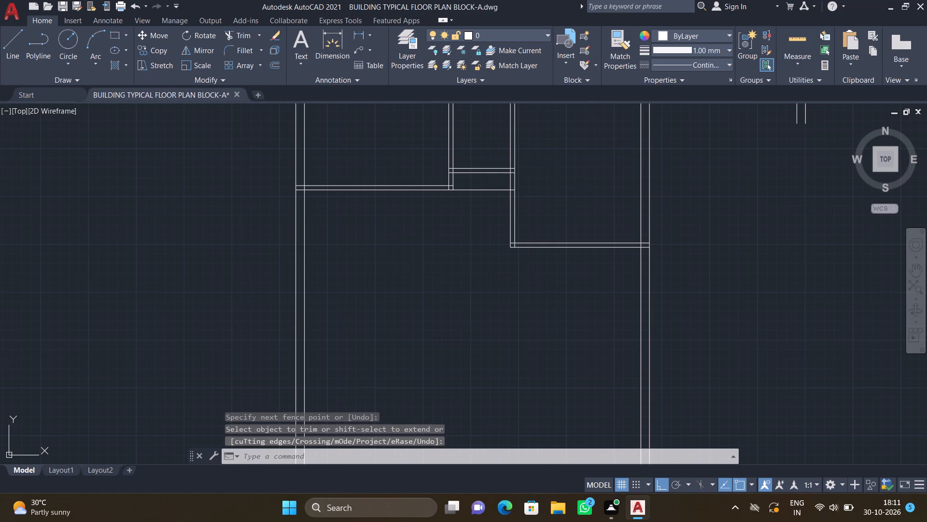
type("10'")
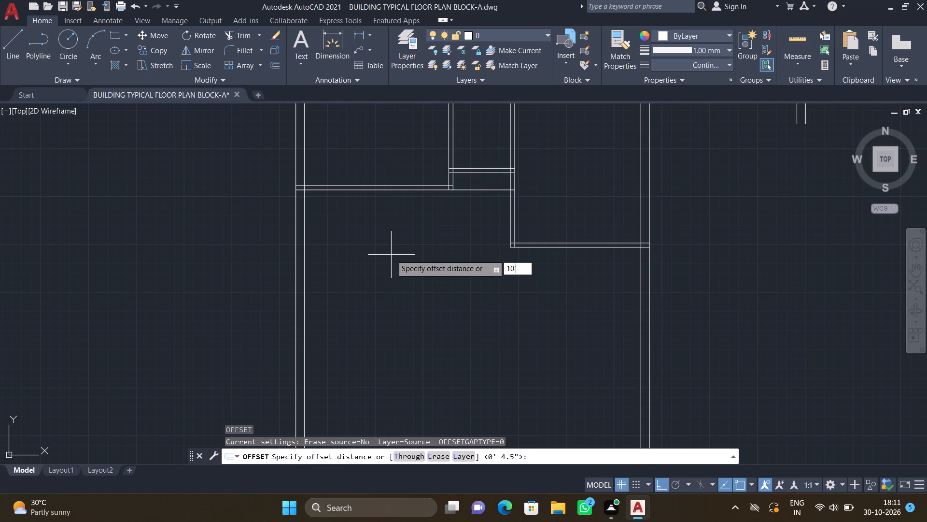
key("Return")
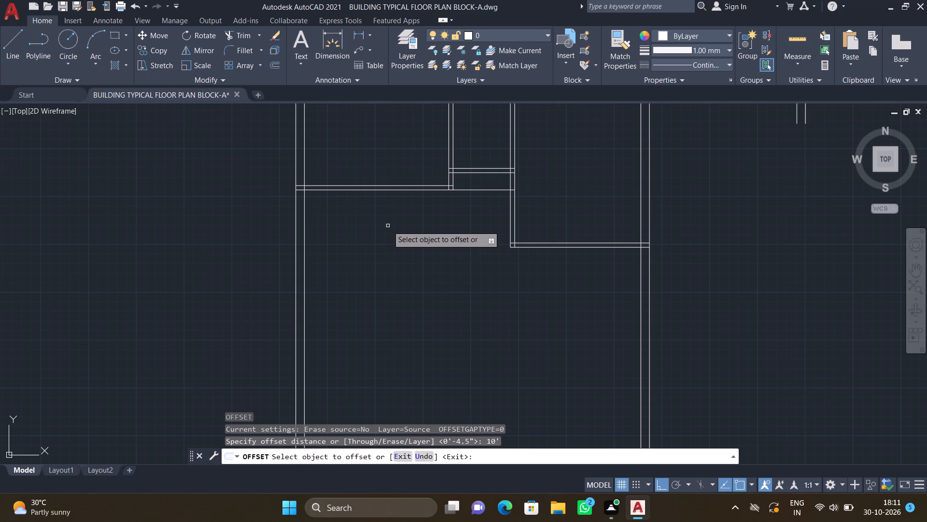
left_click(388, 189)
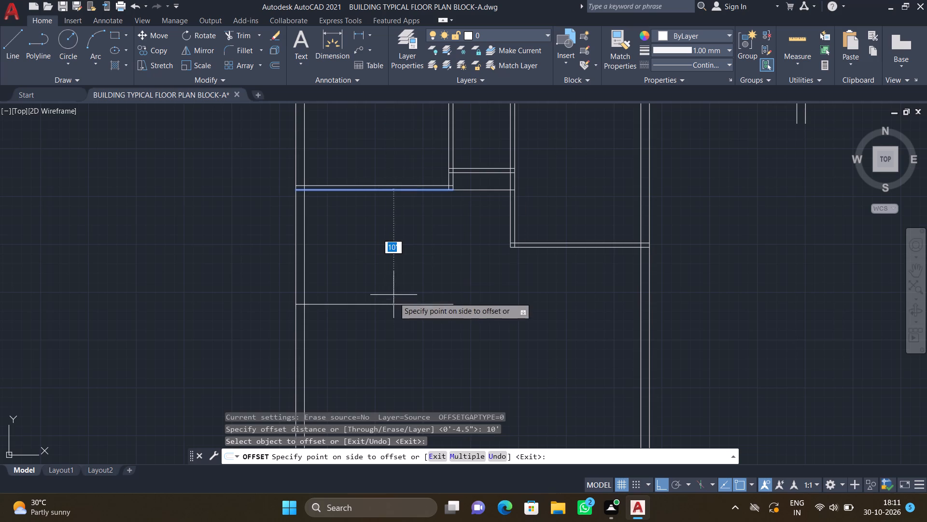
left_click(394, 298)
key("Return")
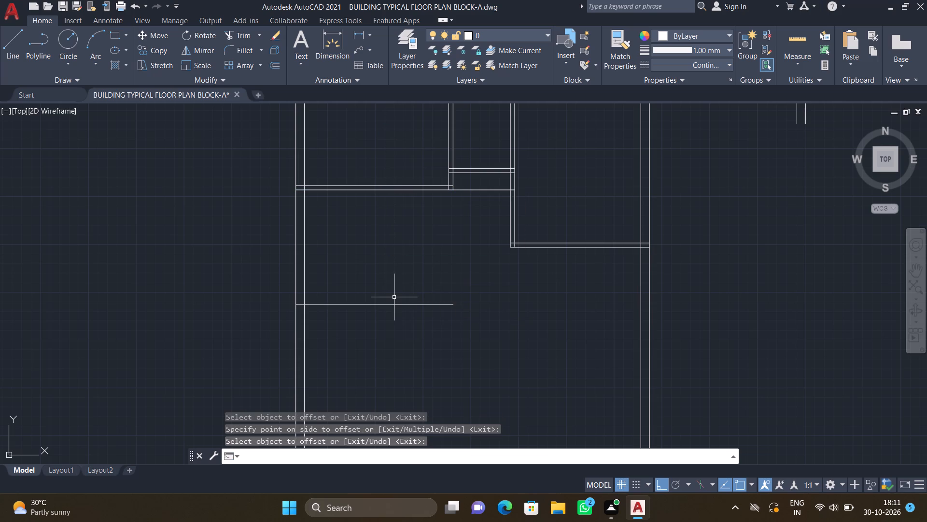
Extend the 10' offset line across the open space to the outer face of the right outer wall.
type("EX")
key("Return")
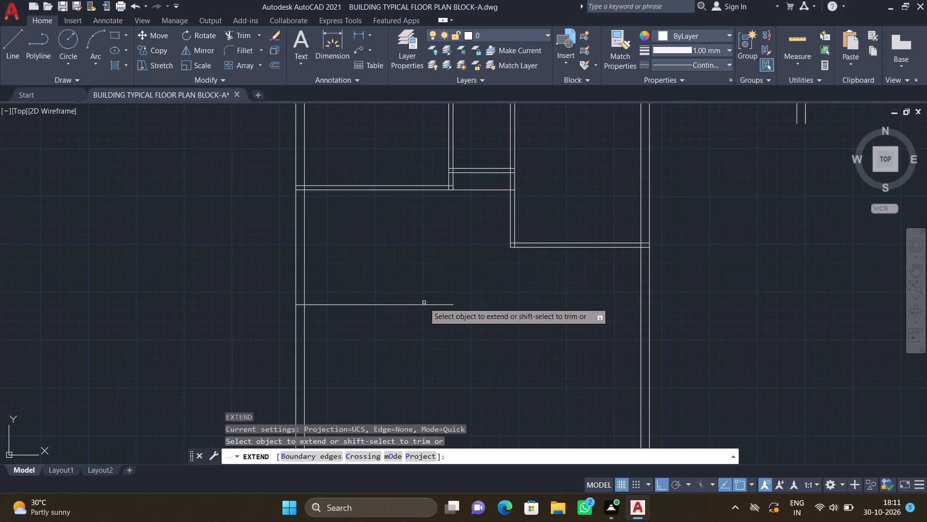
left_click(426, 305)
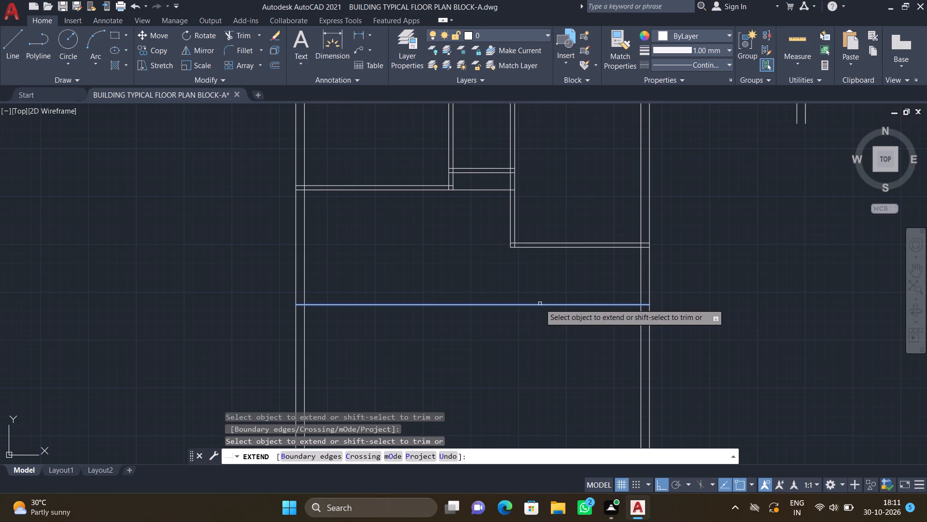
left_click(540, 303)
left_click(543, 309)
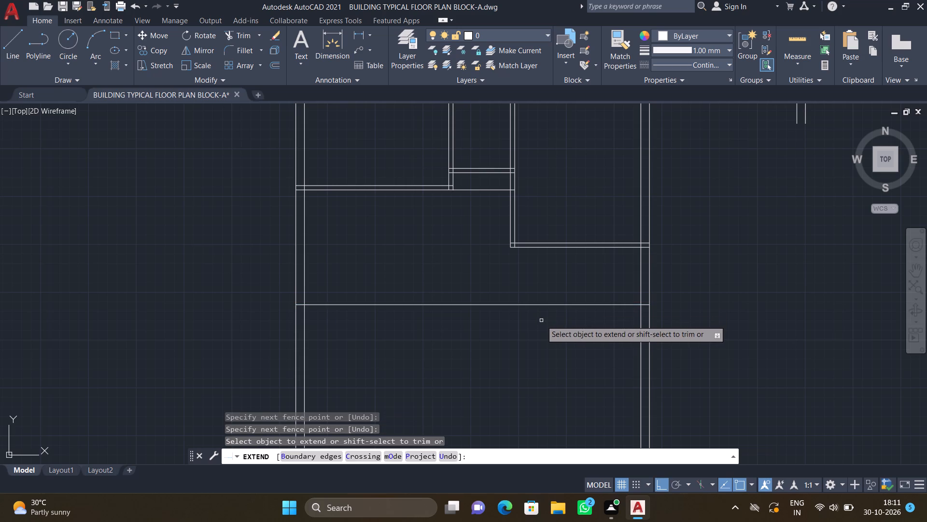
key("Return")
Offset the extended horizontal line 4.5" downward to form the wall closing the open space.
key("o")
key("Return")
type("4.5\"")
key("Return")
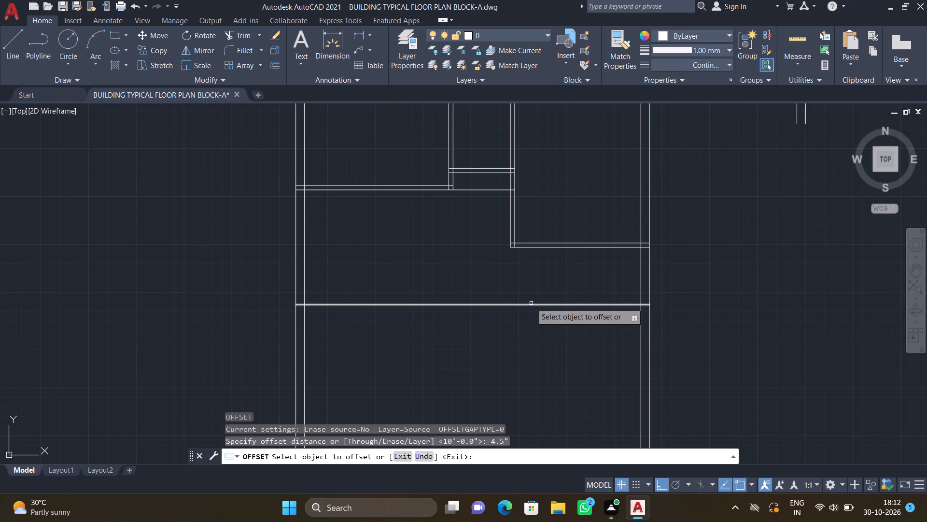
left_click(530, 304)
left_click(530, 322)
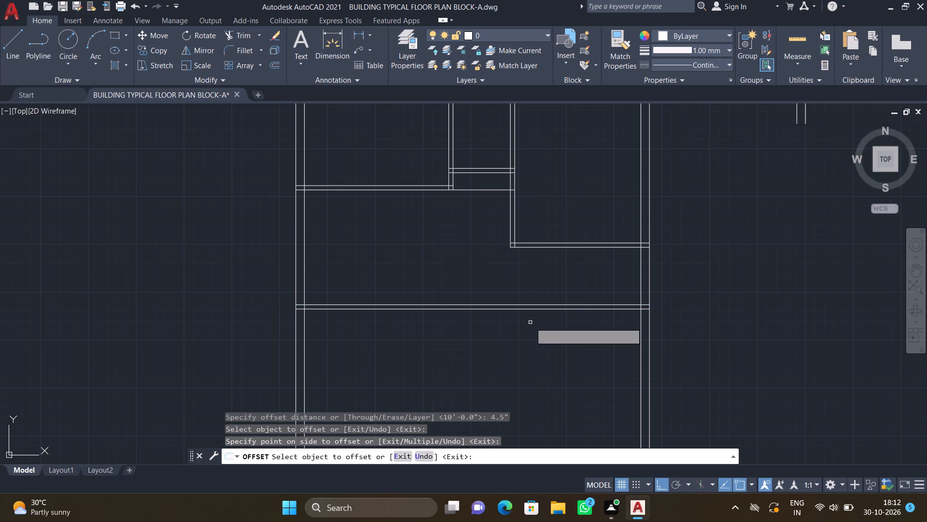
key("Return")
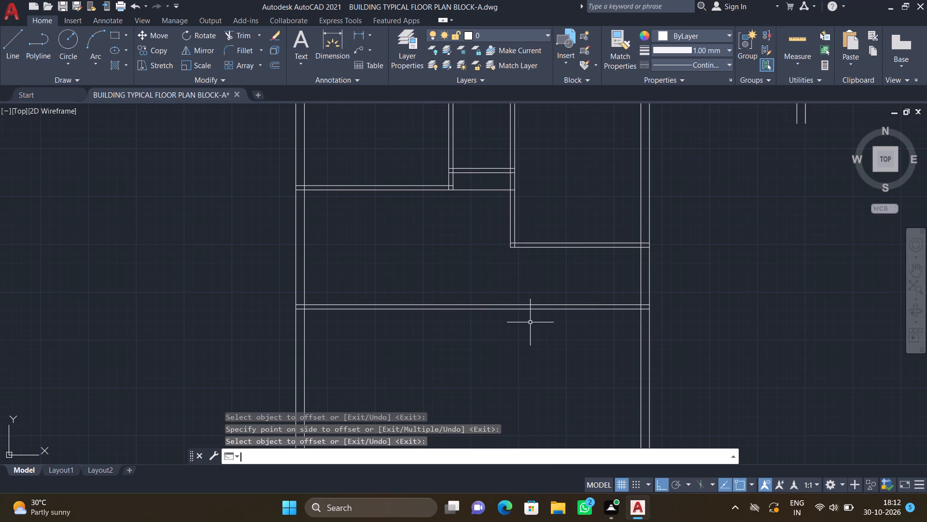
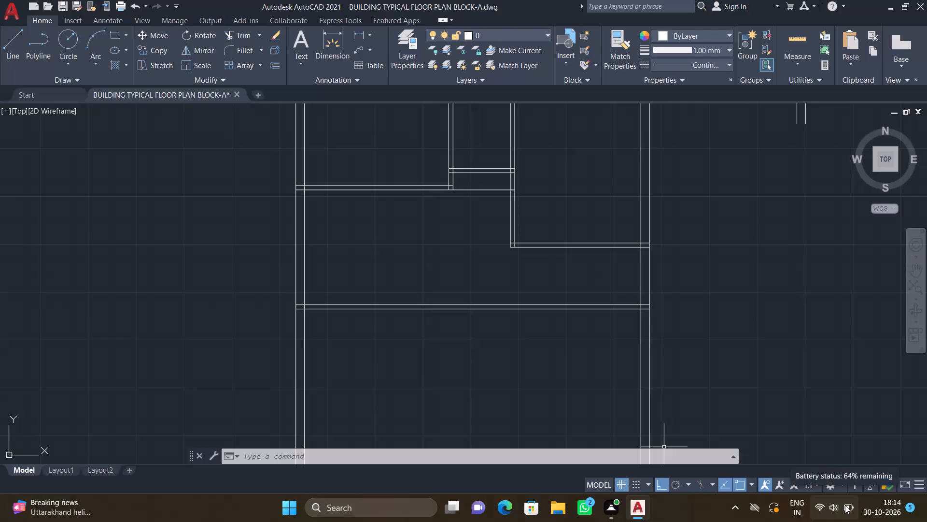
Offset the lower face of the 4.5" full-width horizontal wall 10'3" downward.
scroll(715, 360, "down", 2)
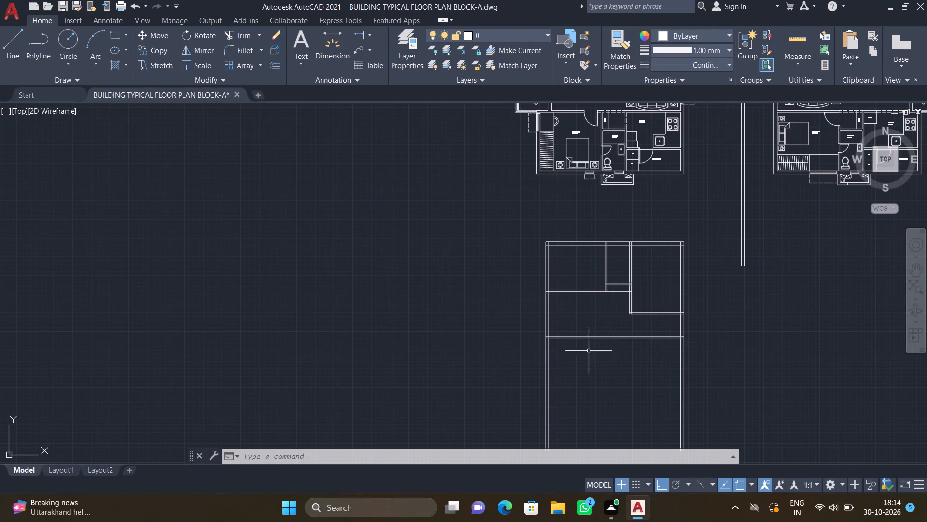
scroll(598, 355, "up", 2)
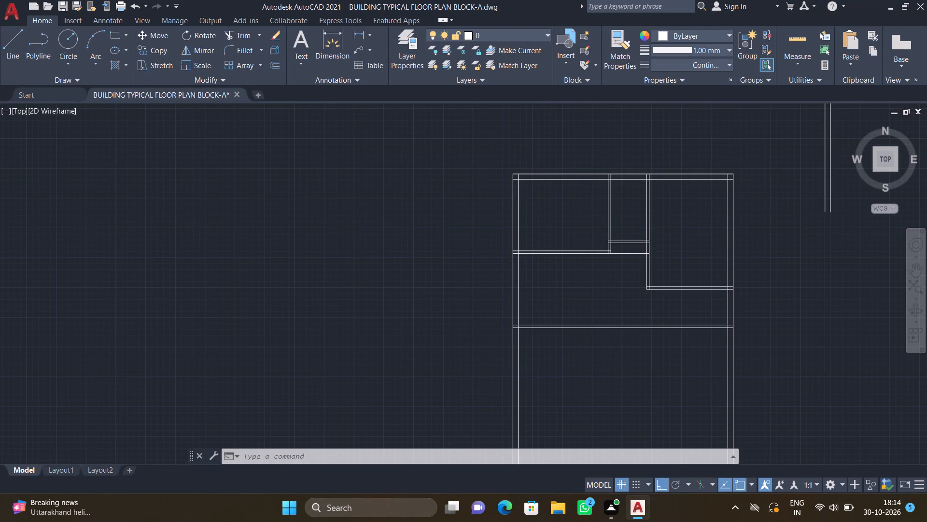
key("o")
key("Return")
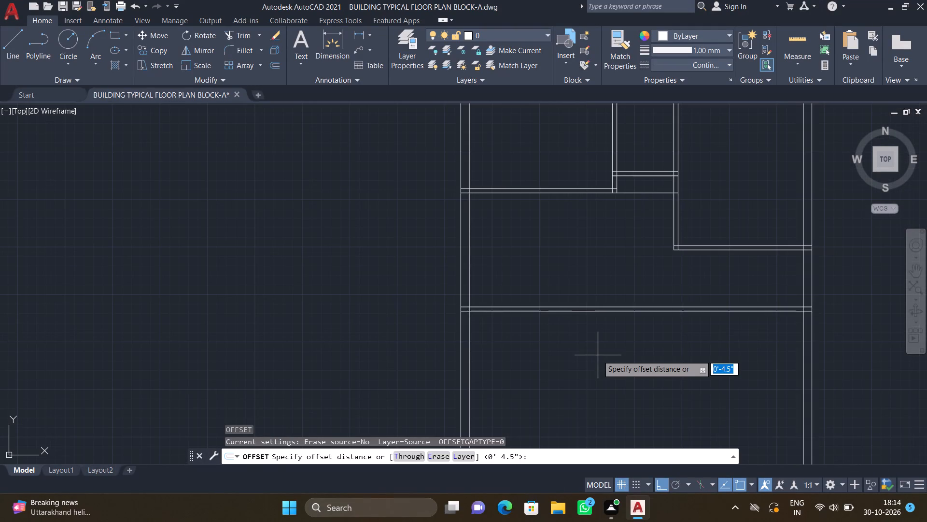
type("10'")
type("3\"")
key("Return")
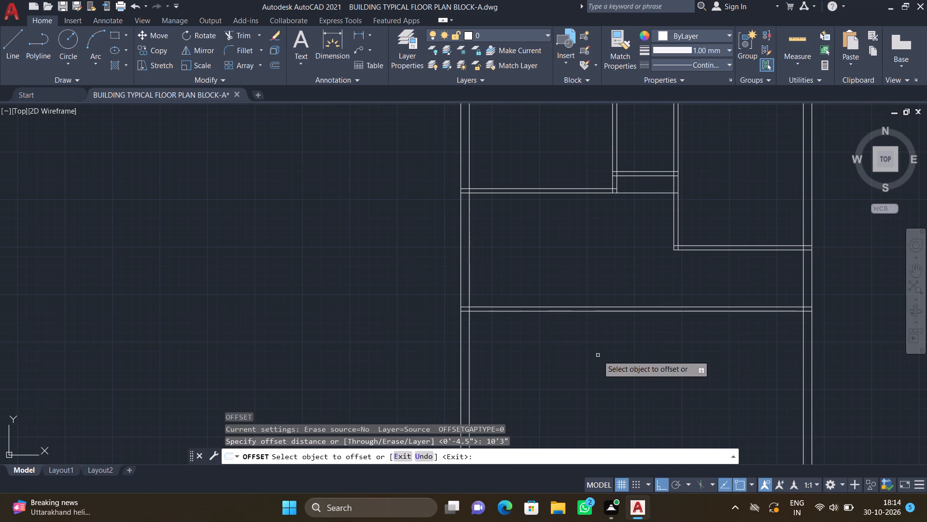
scroll(594, 351, "down", 2)
scroll(590, 396, "down", 2)
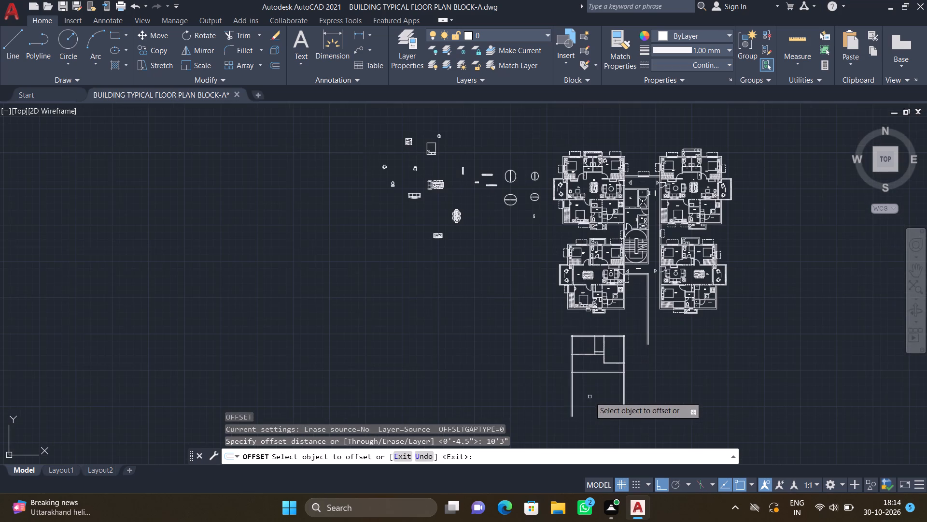
scroll(583, 395, "up", 2)
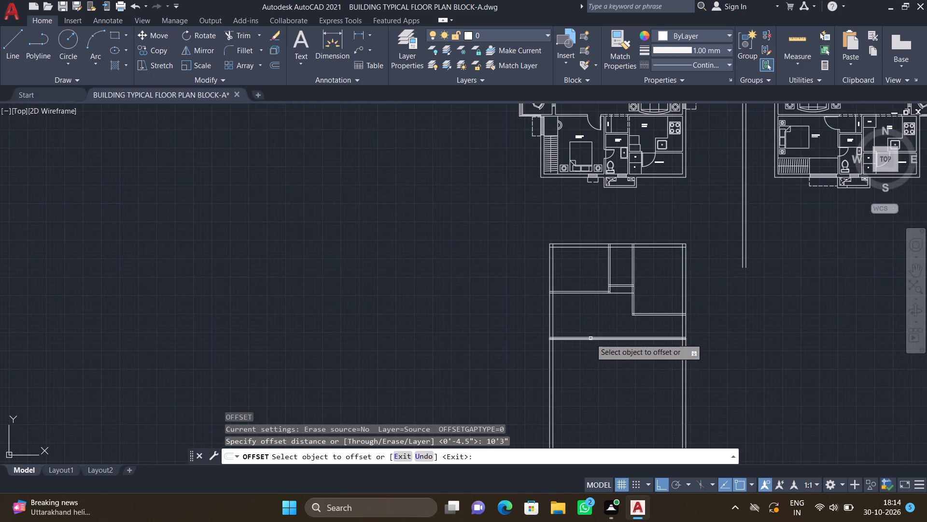
scroll(590, 347, "up", 2)
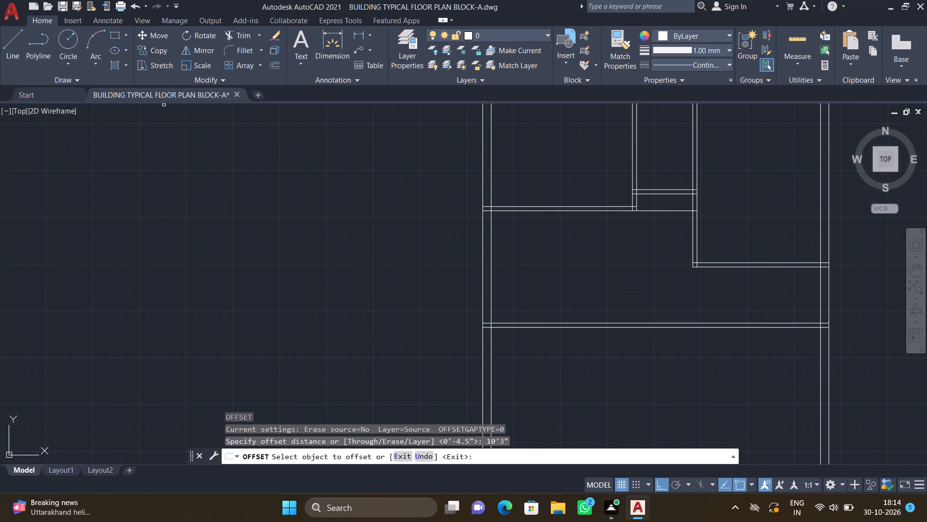
left_click(609, 327)
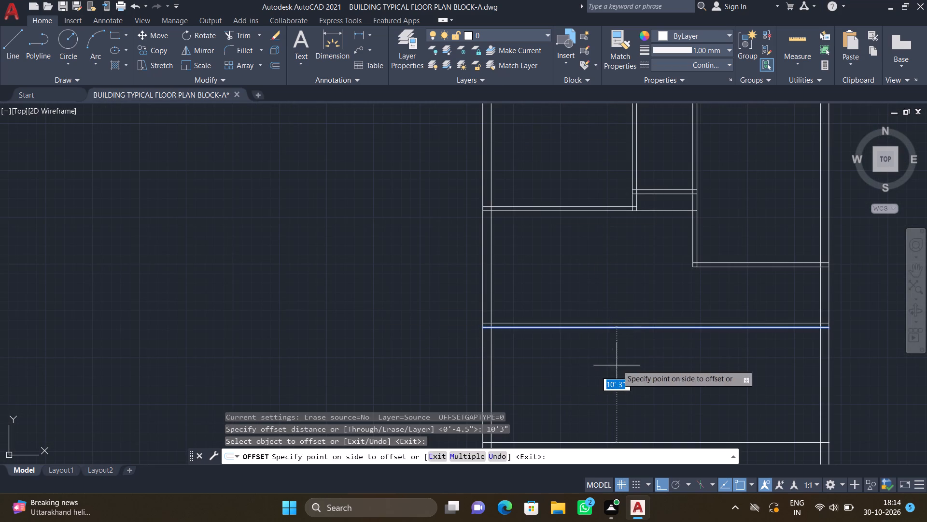
left_click(617, 366)
key("Return")
Offset the new full-width horizontal line 9" downward to form the unit's bottom outer wall.
scroll(616, 368, "down", 2)
scroll(629, 437, "up", 2)
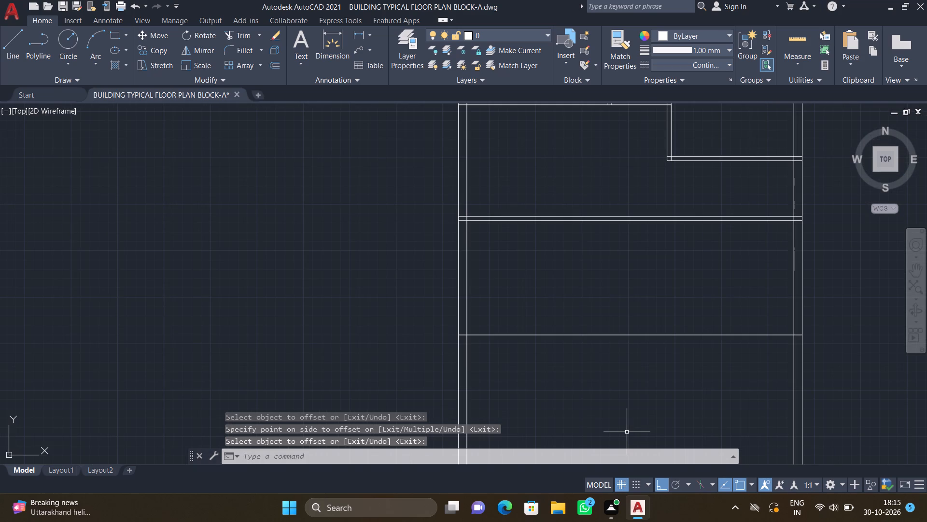
key("o")
key("Return")
type("9\"")
key("Return")
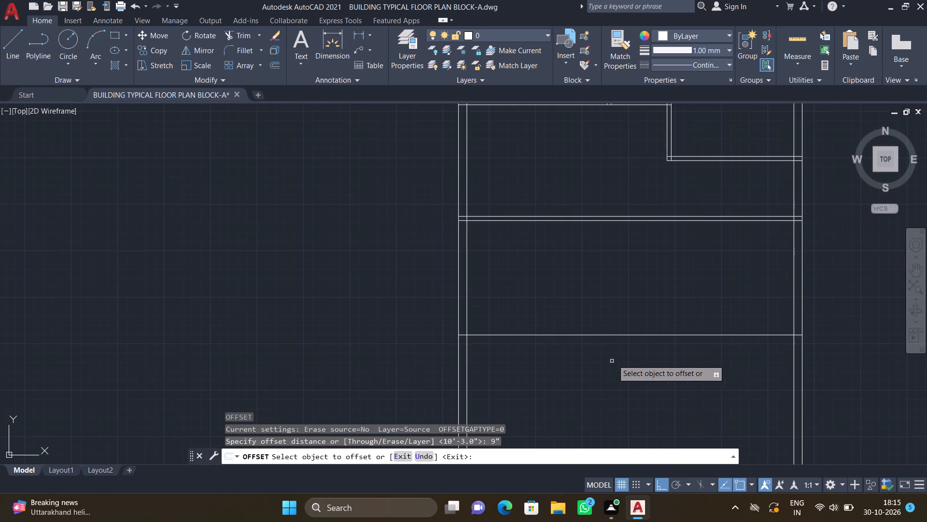
left_click(615, 334)
left_click(613, 376)
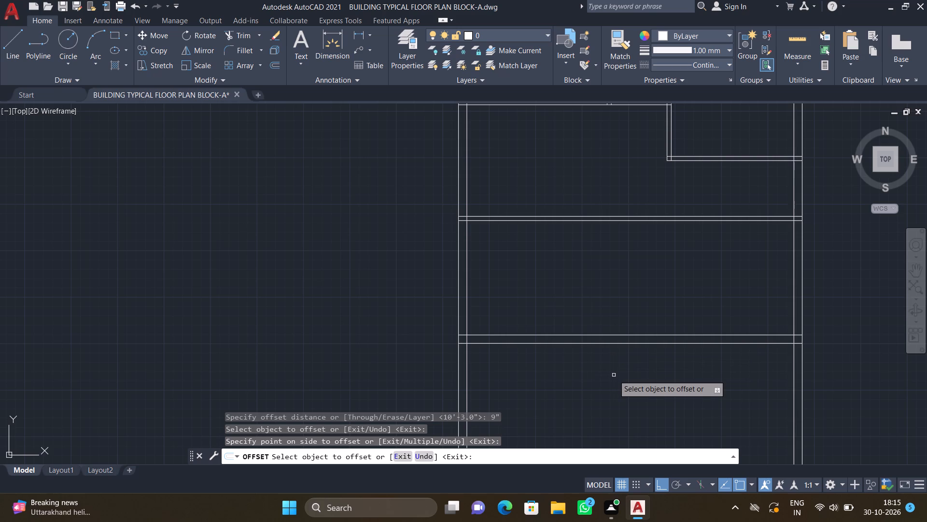
key("Return")
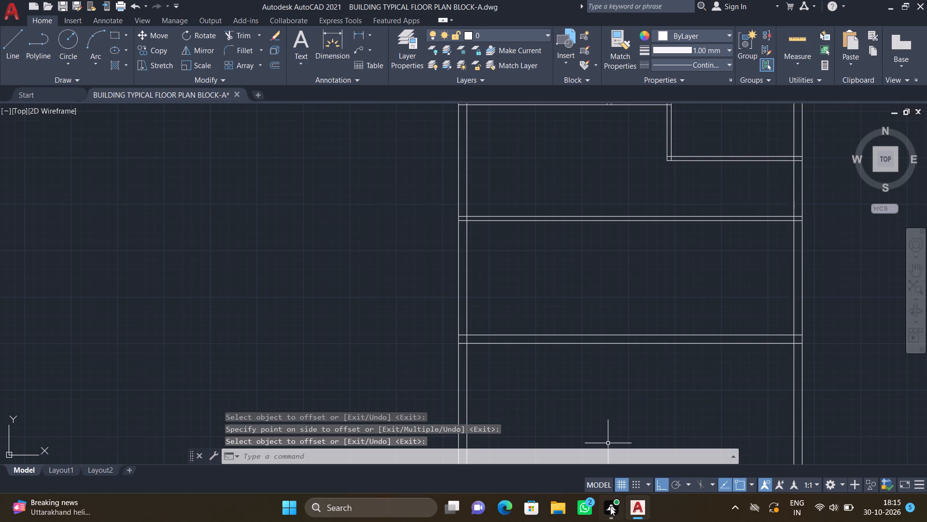
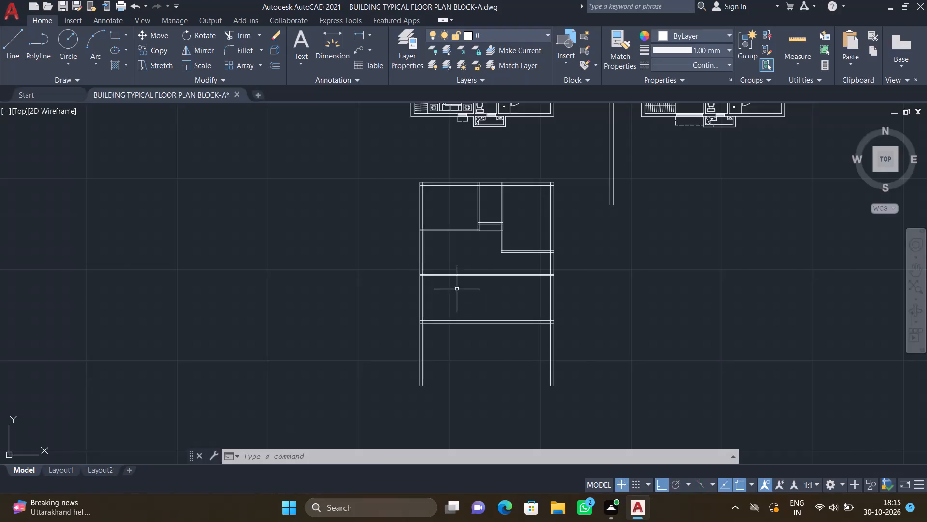
Trim both side walls' lines that extend below the unit's bottom outer wall.
scroll(456, 294, "up", 1)
scroll(427, 389, "up", 1)
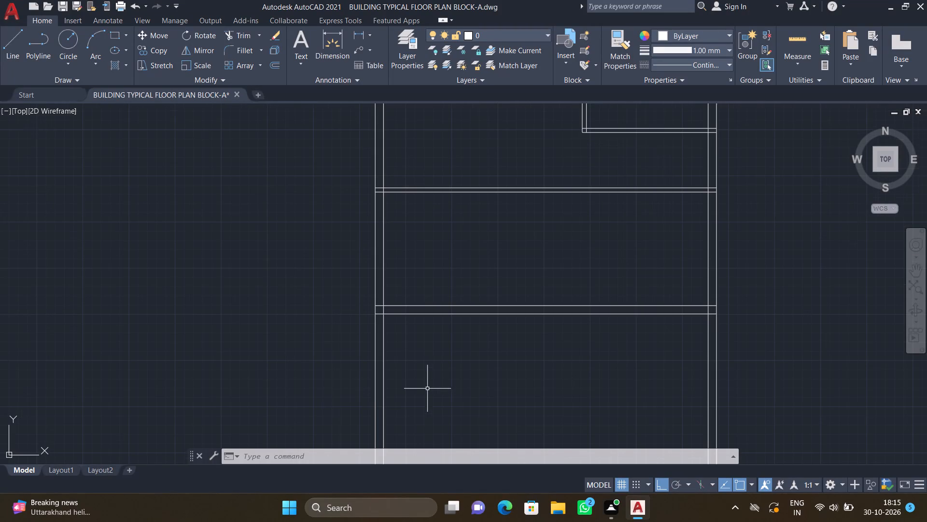
type("TR")
key("Return")
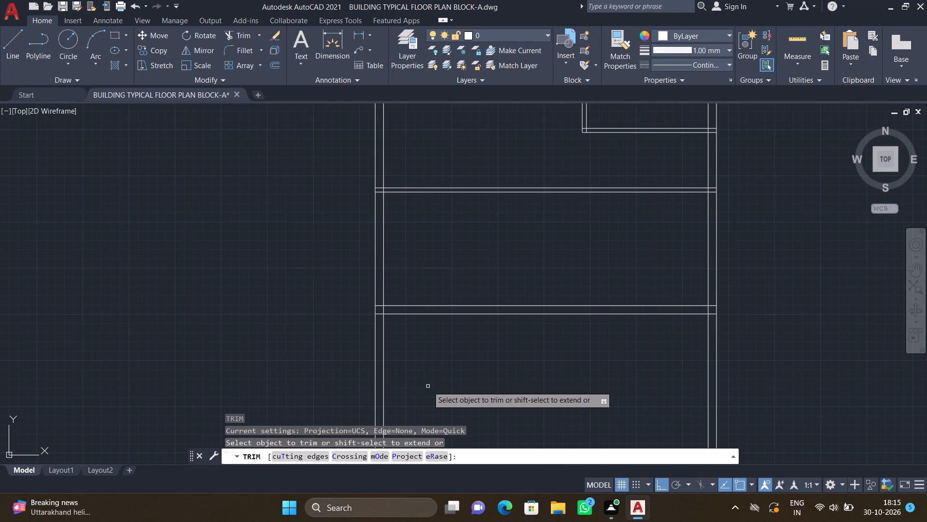
left_click_drag(354, 349, 429, 361)
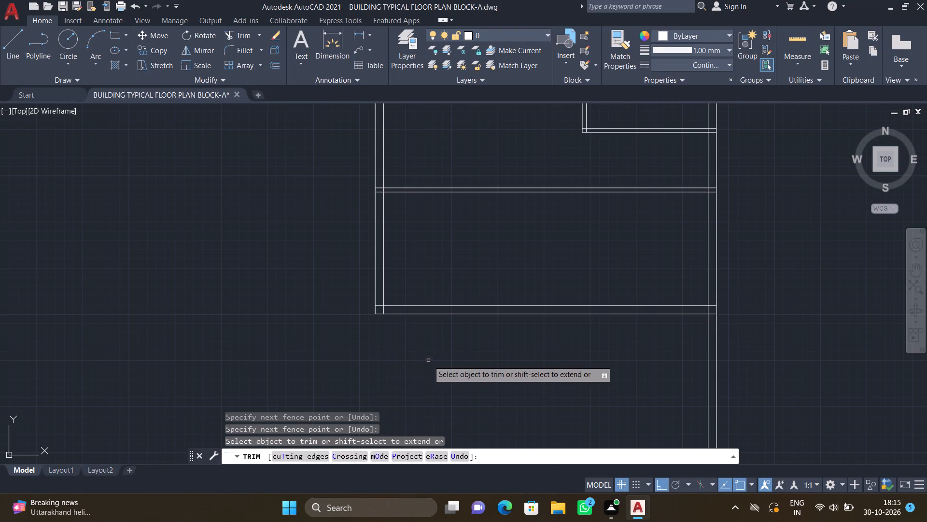
scroll(430, 378, "down", 1)
scroll(625, 384, "down", 1)
scroll(624, 382, "up", 2)
left_click_drag(621, 372, 584, 362)
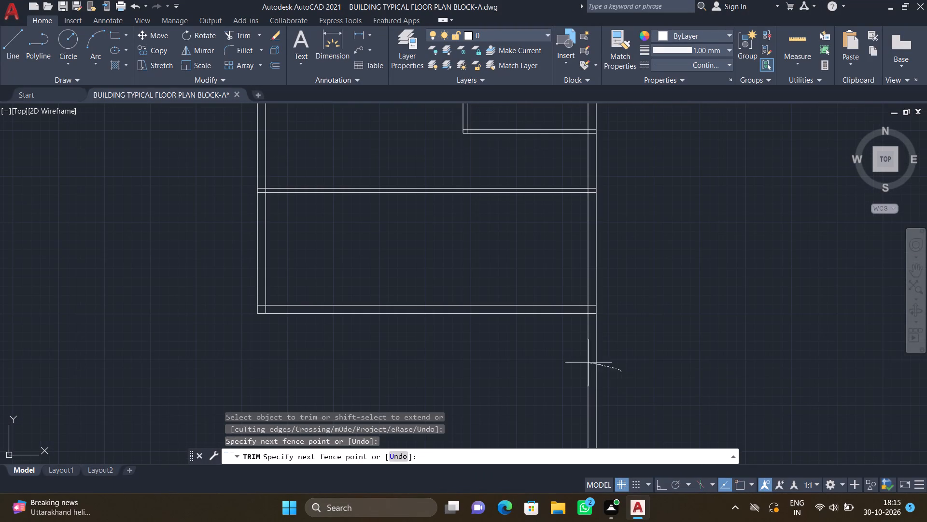
left_click_drag(584, 362, 536, 358)
key("Return")
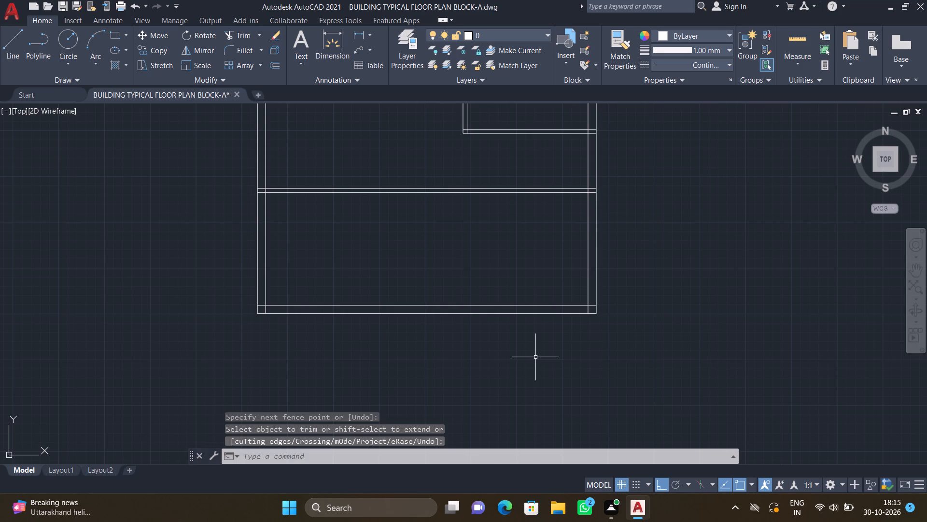
Offset the inner face of the unit's left outer wall 14'3" to the right.
scroll(535, 357, "down", 2)
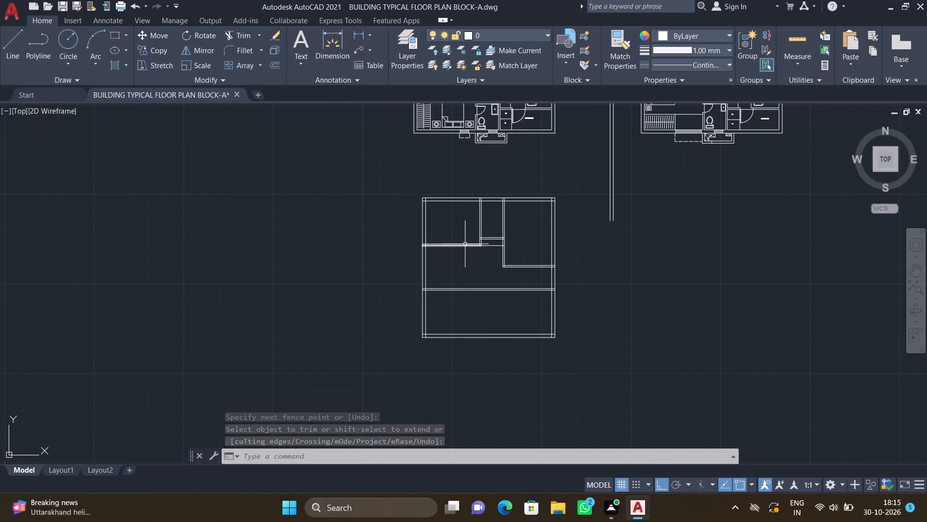
scroll(473, 301, "up", 2)
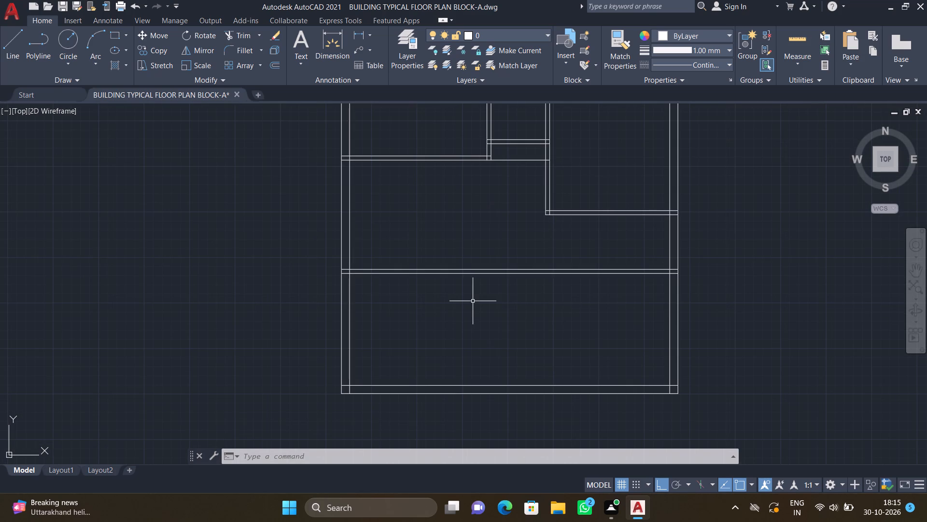
key("o")
key("Return")
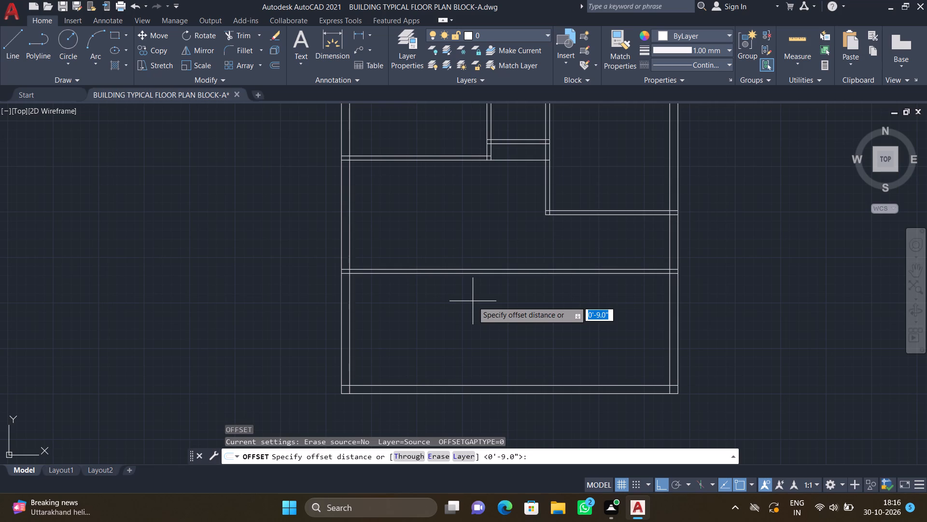
type("14'")
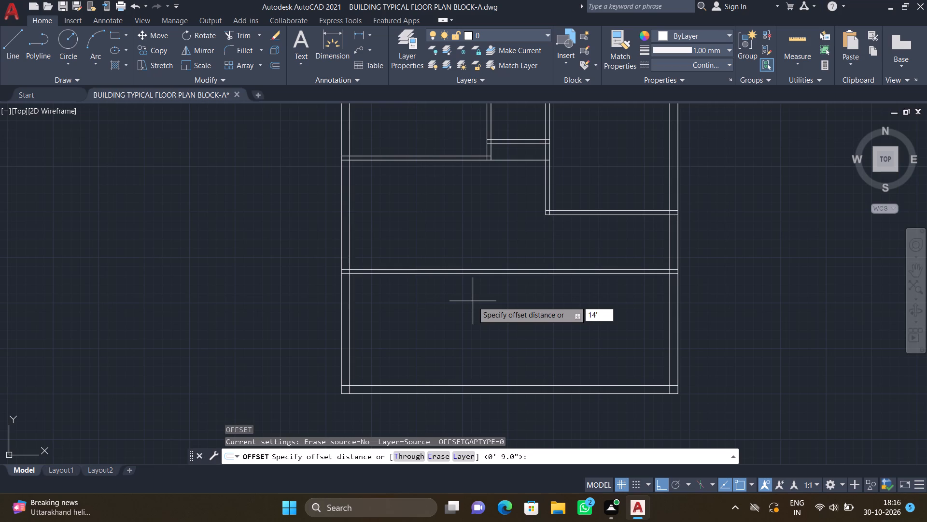
type("3\"")
key("Return")
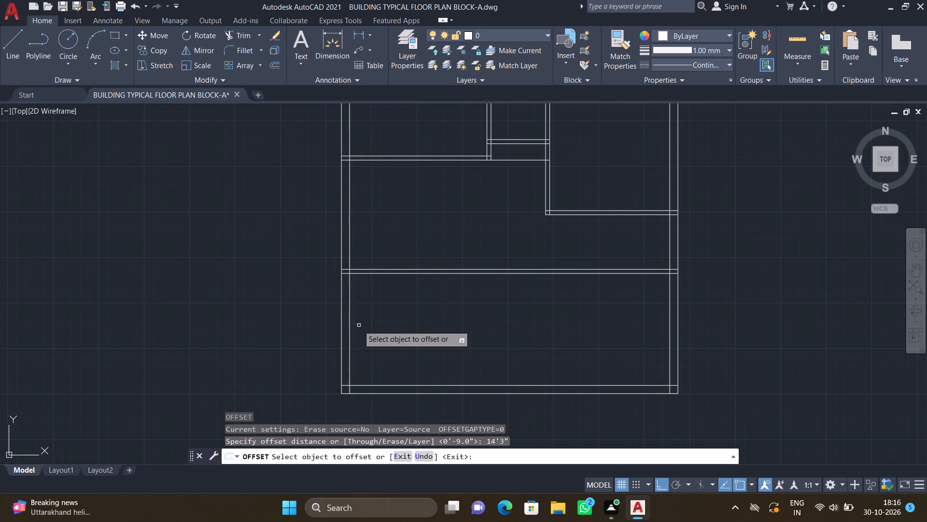
left_click(350, 311)
left_click(464, 326)
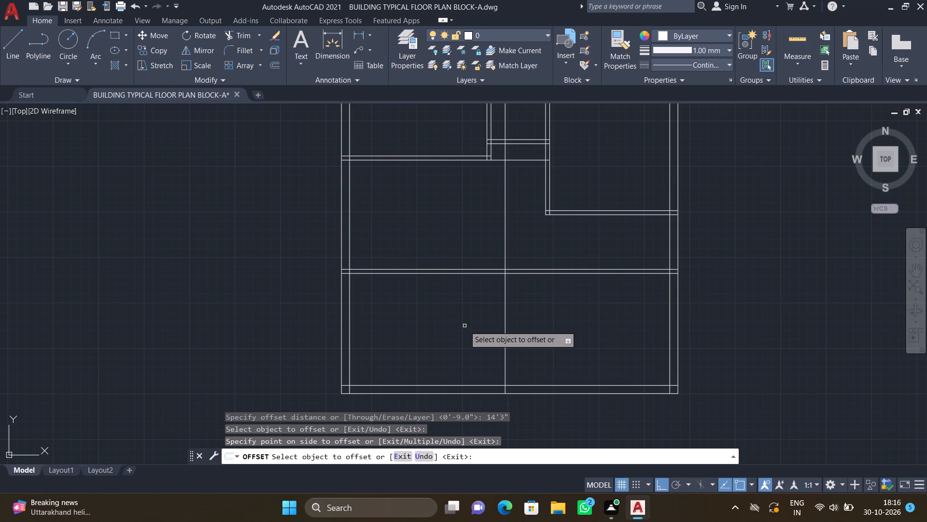
key("Return")
Trim the new vertical line above the lower full-width partition and erase its leftover piece between the upper rooms.
type("TR")
key("Return")
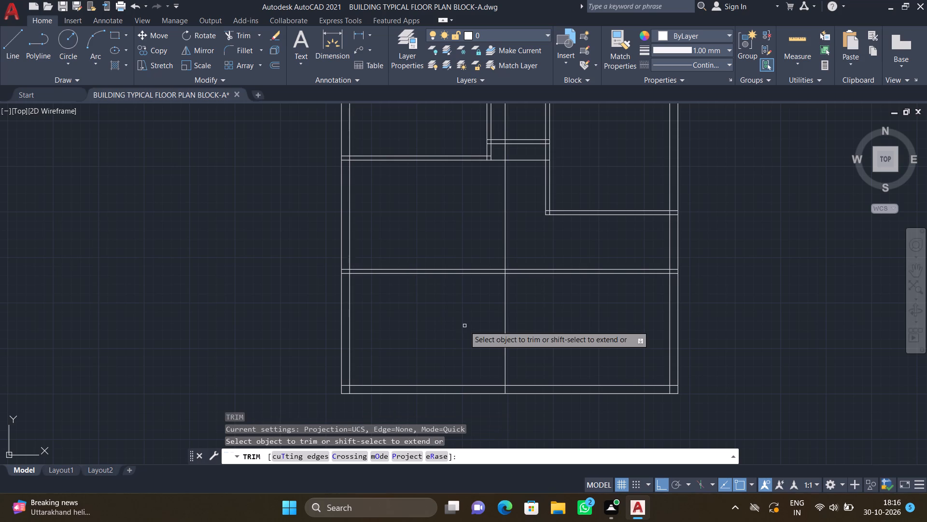
left_click(505, 236)
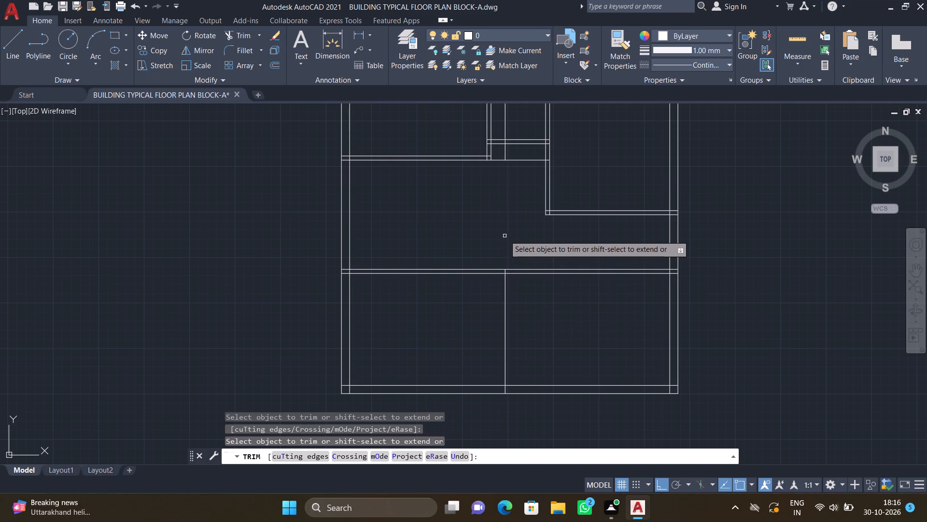
scroll(351, 289, "down", 2)
scroll(409, 224, "up", 2)
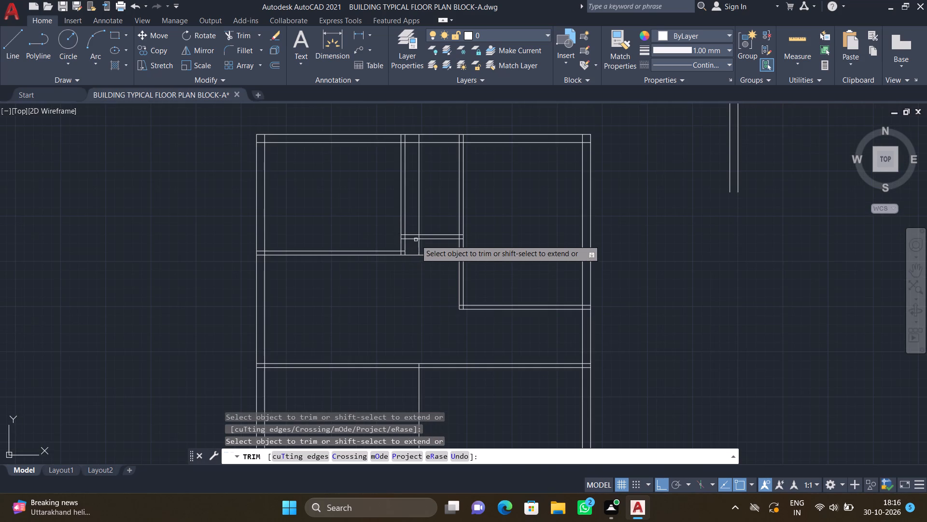
scroll(417, 242, "up", 2)
left_click(418, 249)
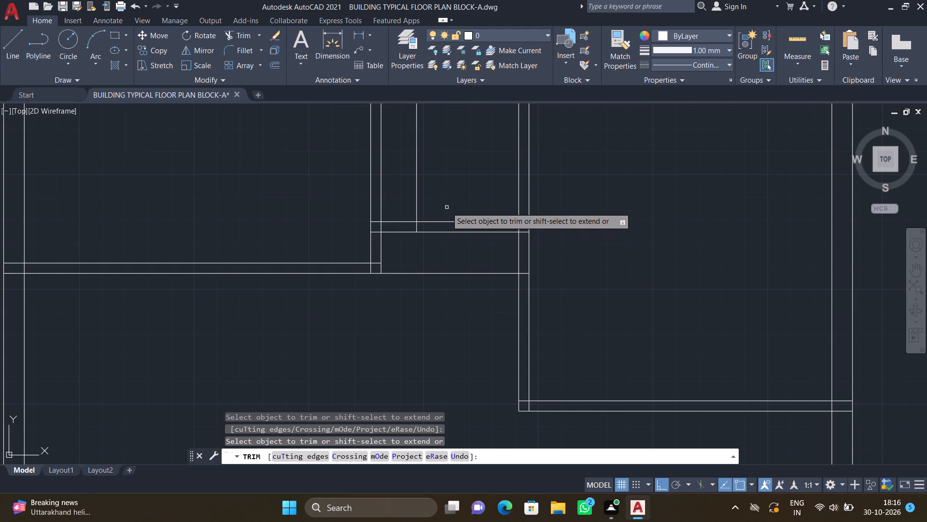
key("Return")
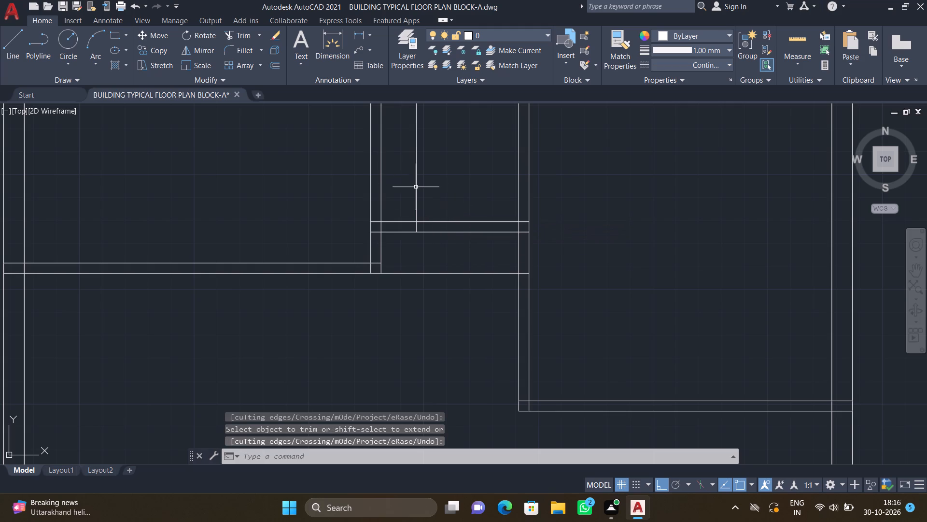
left_click(416, 186)
key("Delete")
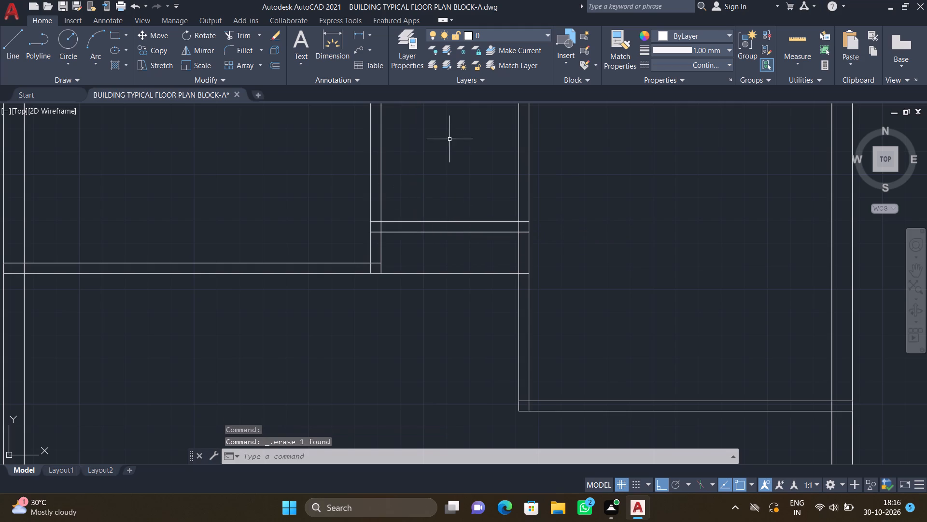
Offset the vertical line in the bottom bay 4.5" to the right to form a partition wall.
scroll(450, 145, "down", 3)
scroll(448, 283, "up", 2)
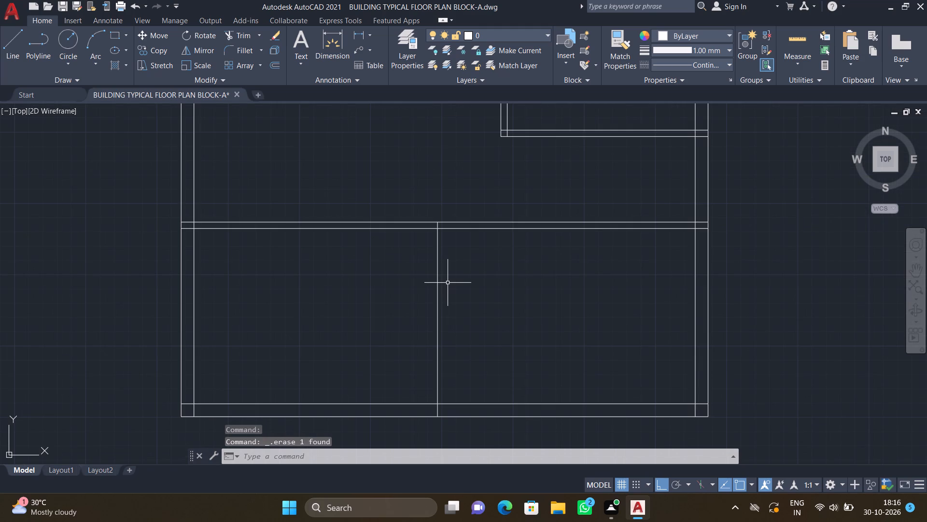
key("o")
key("Return")
type("4.5\"")
key("Return")
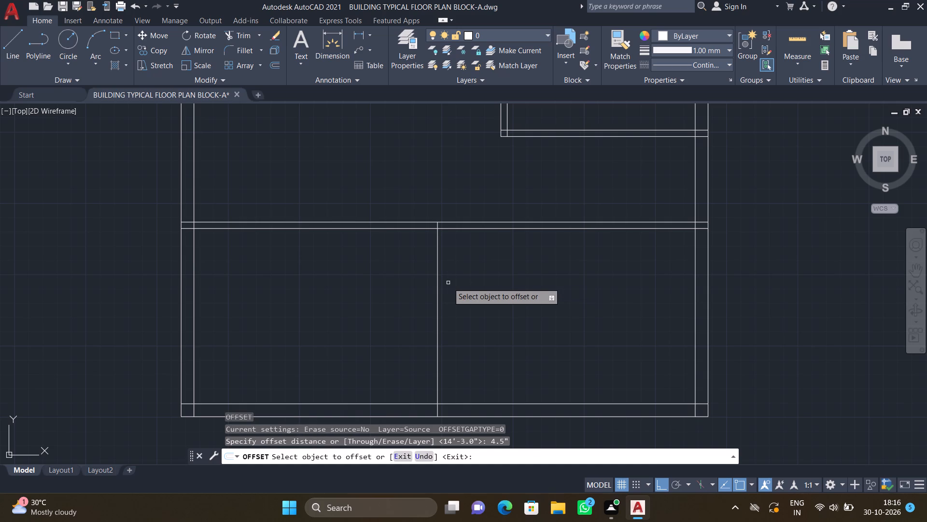
left_click(439, 275)
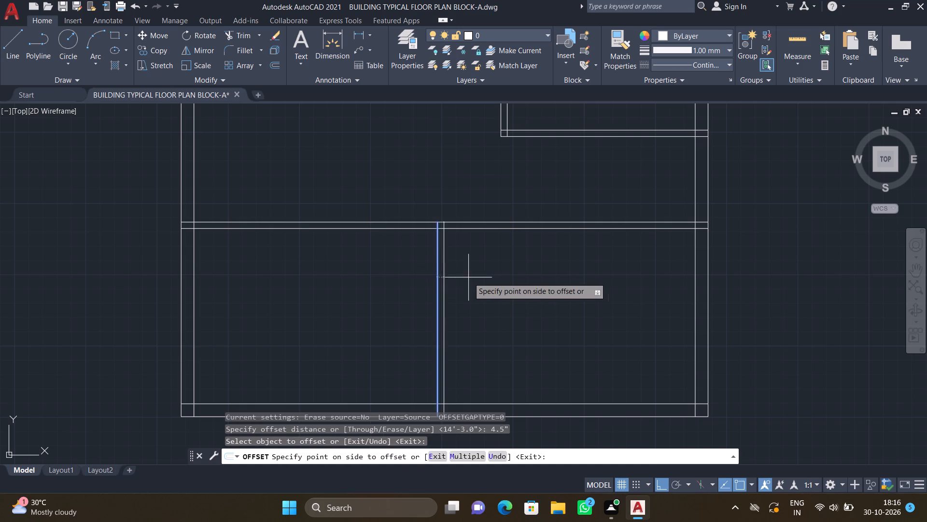
left_click(468, 277)
key("Return")
Offset the right face of the bottom bay's partition 5' to the right.
key("o")
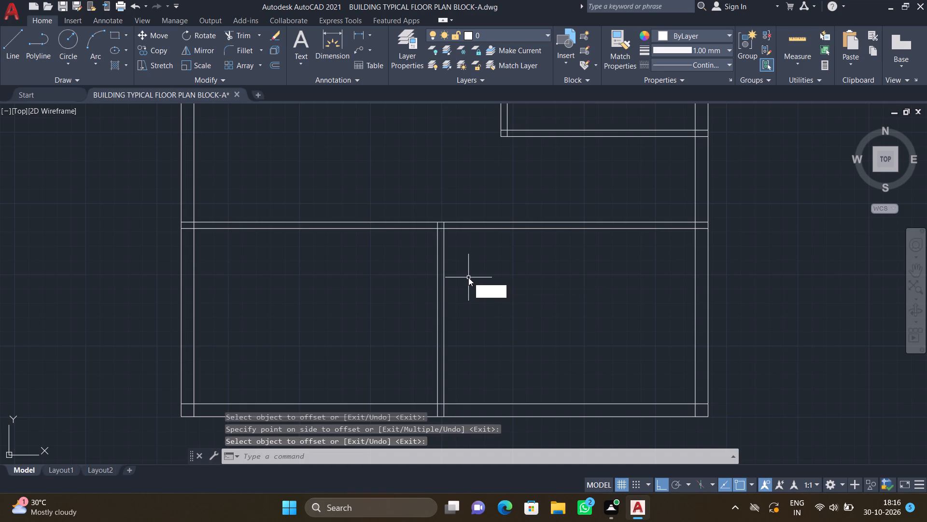
key("Return")
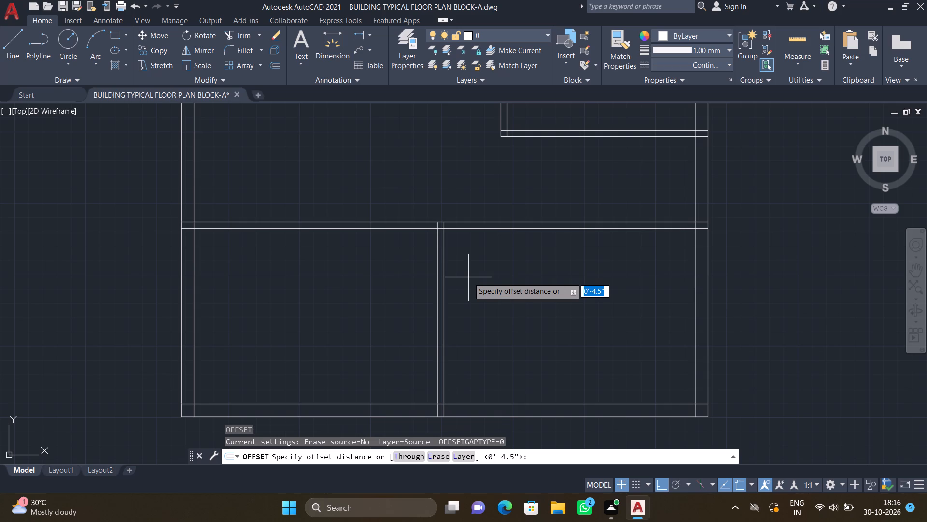
type("5'")
key("Return")
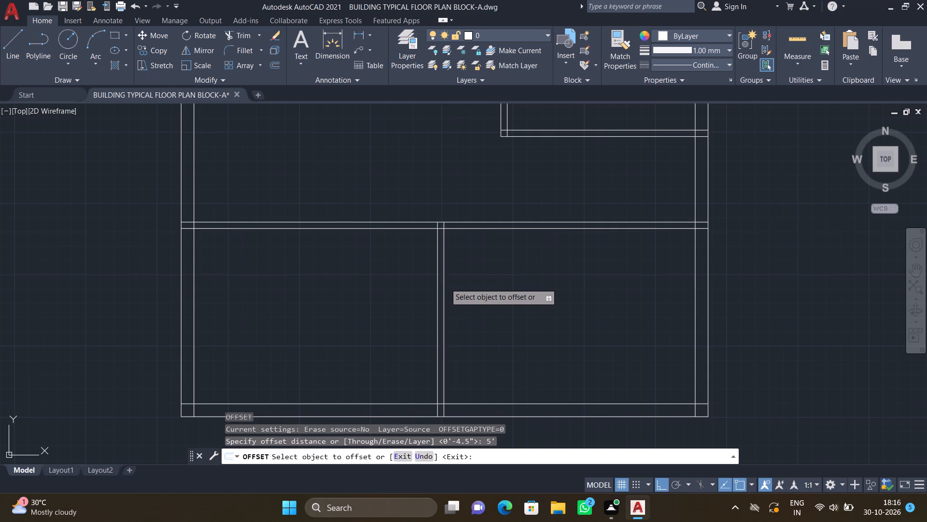
left_click(445, 283)
left_click(533, 305)
key("Return")
Offset the new vertical line 4.5" to the right to form the bottom bay's second partition wall.
key("o")
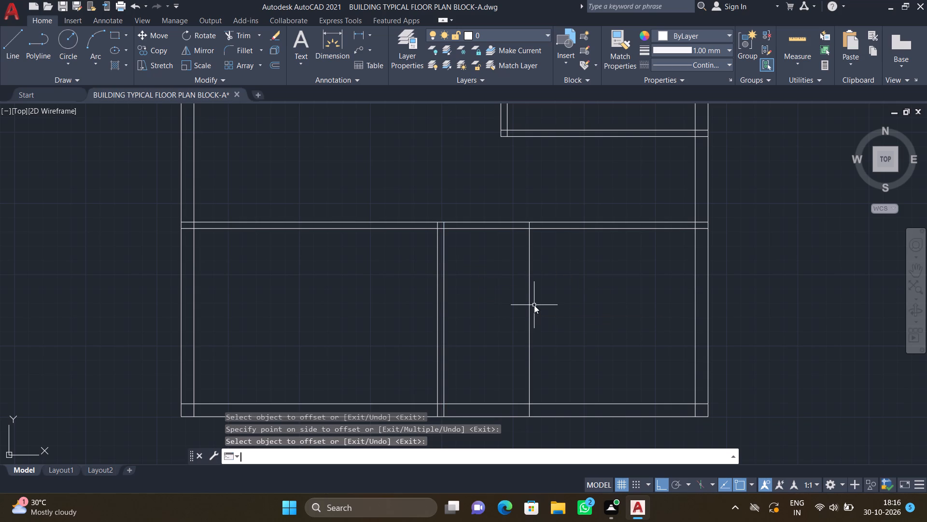
key("Return")
type("4.5\"")
key("Return")
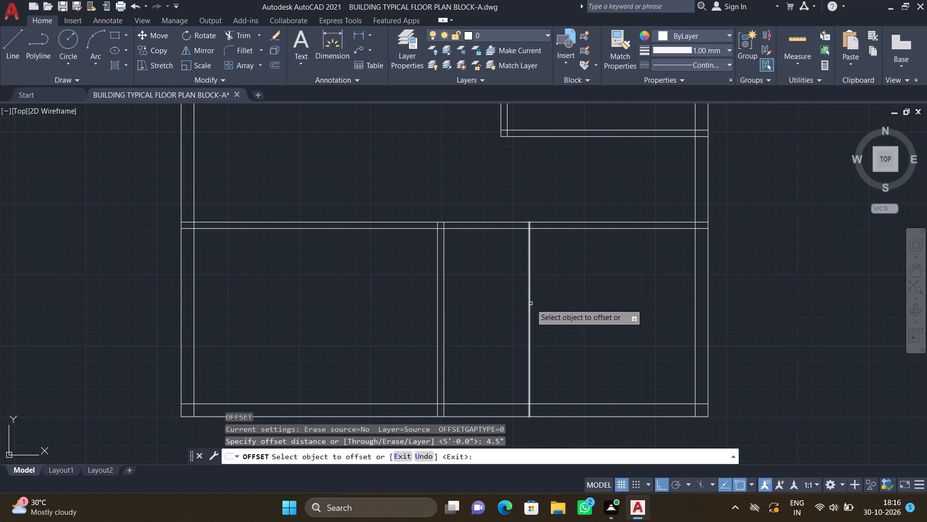
left_click(531, 307)
left_click(571, 315)
key("Return")
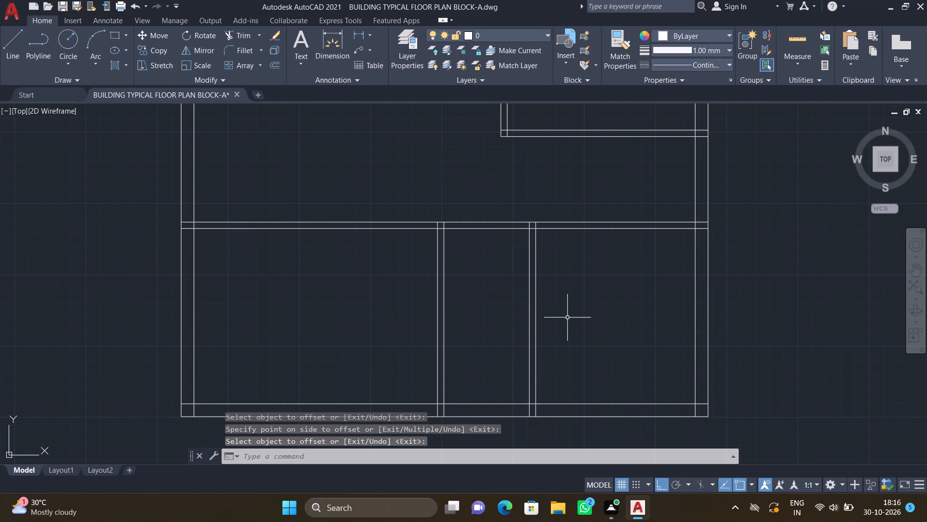
Offset the inner face of the bottom outer wall 4'9" upward.
scroll(587, 313, "down", 1)
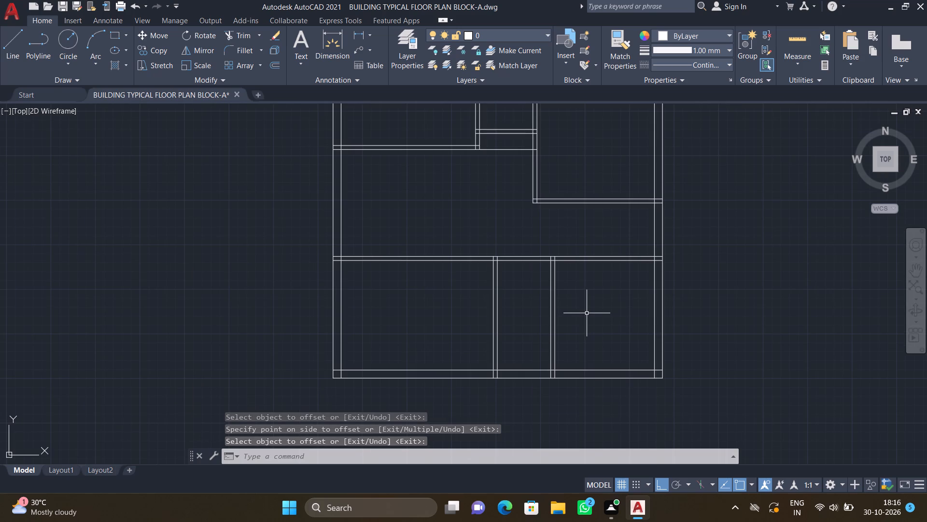
key("o")
key("Return")
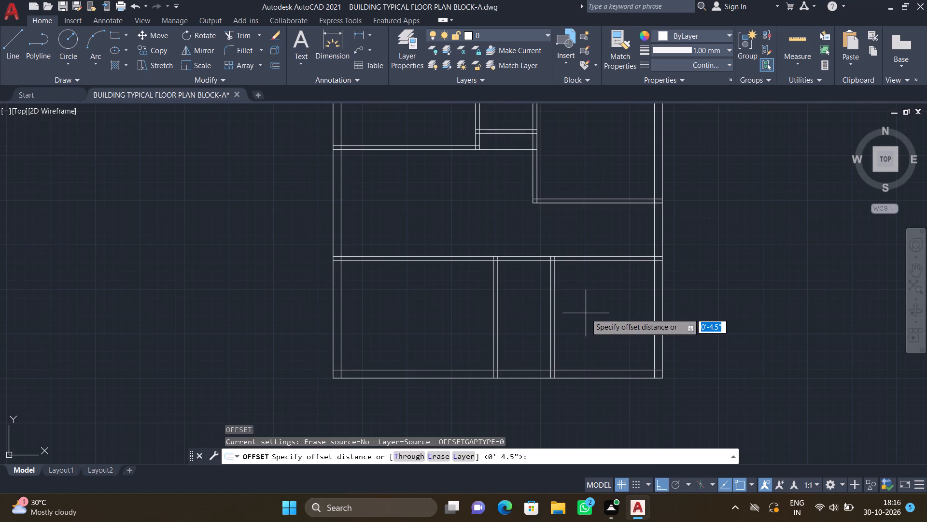
type("4'")
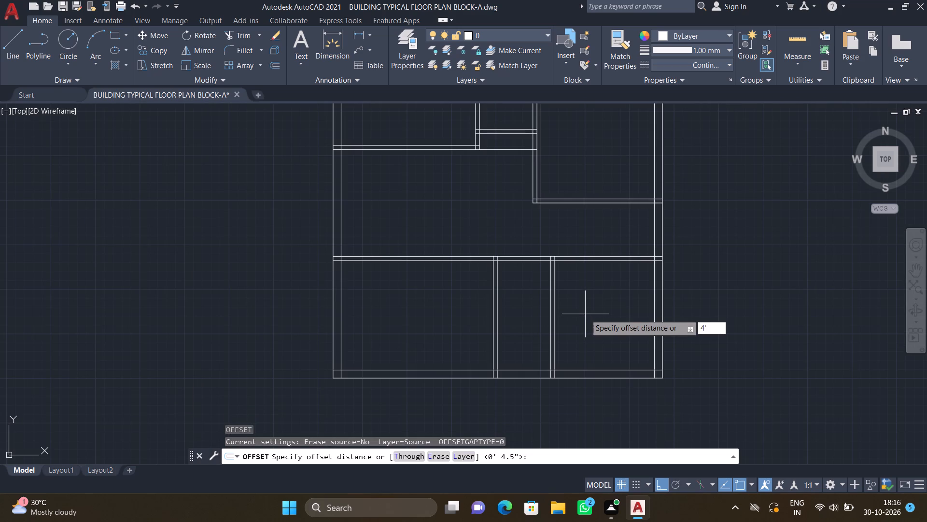
type("9\"")
key("Return")
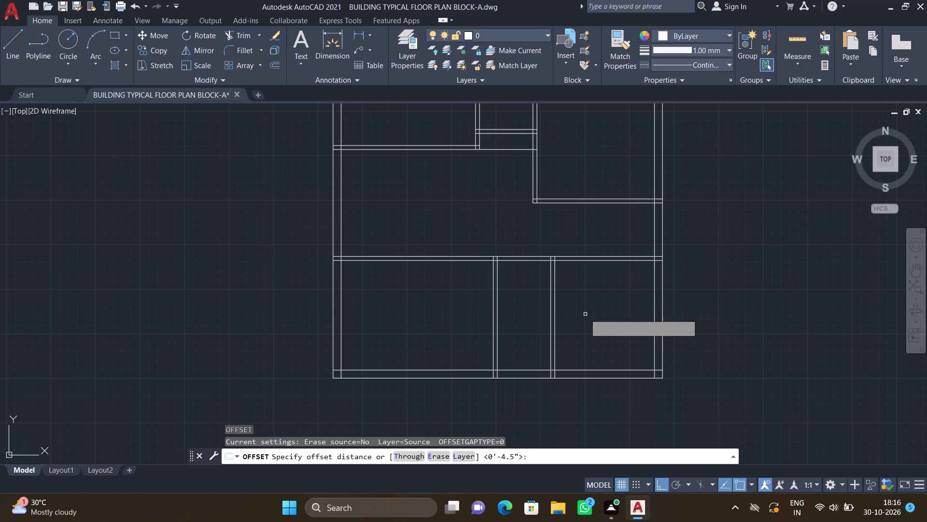
scroll(578, 367, "up", 1)
left_click(580, 372)
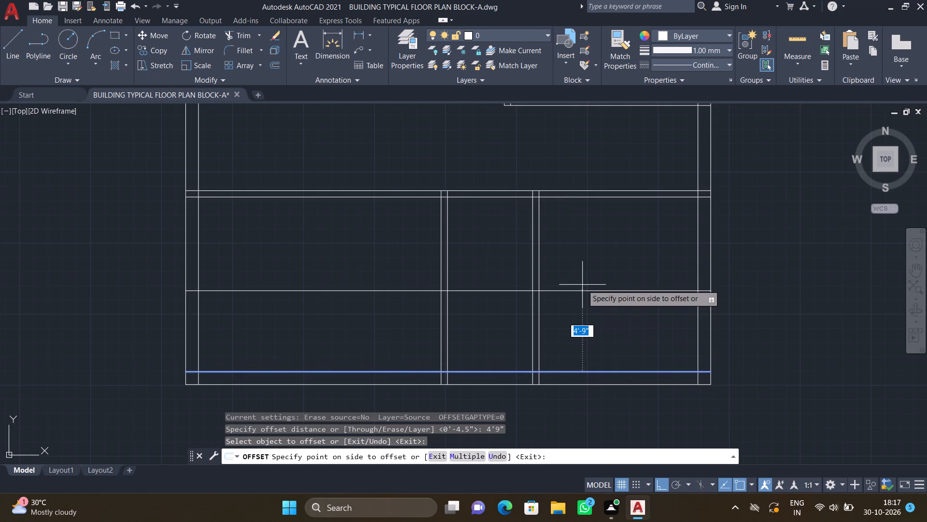
left_click(581, 284)
key("Return")
Trim the new horizontal line out of the bottom bay's middle and left rooms and erase the two leftover stubs inside the walls.
type("TR")
key("Return")
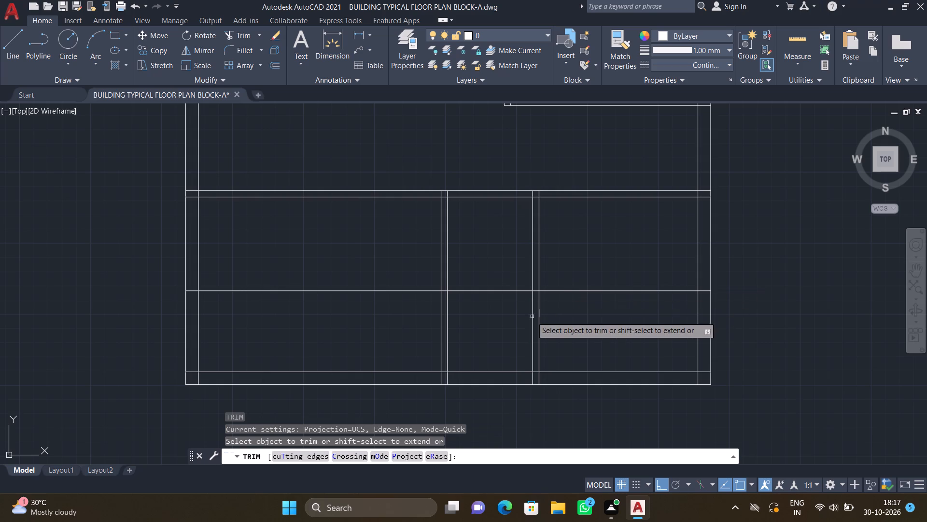
left_click(502, 290)
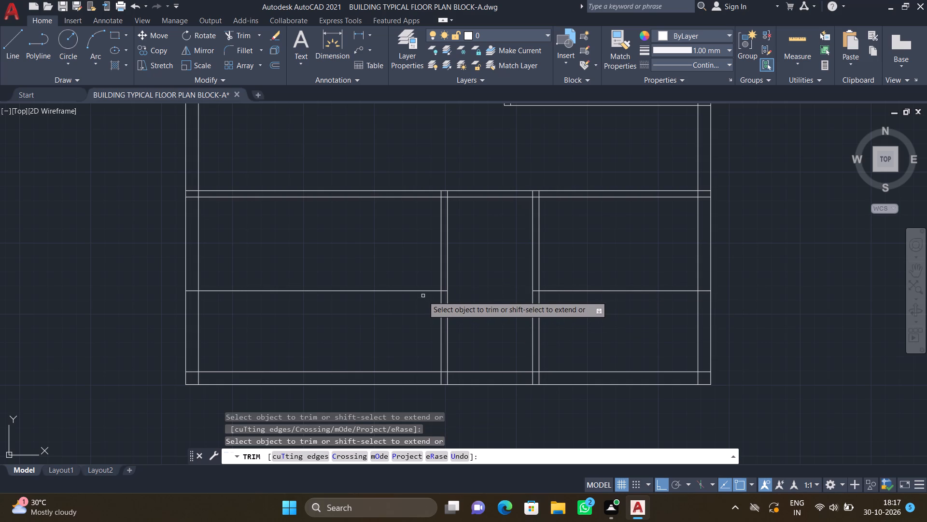
left_click(397, 290)
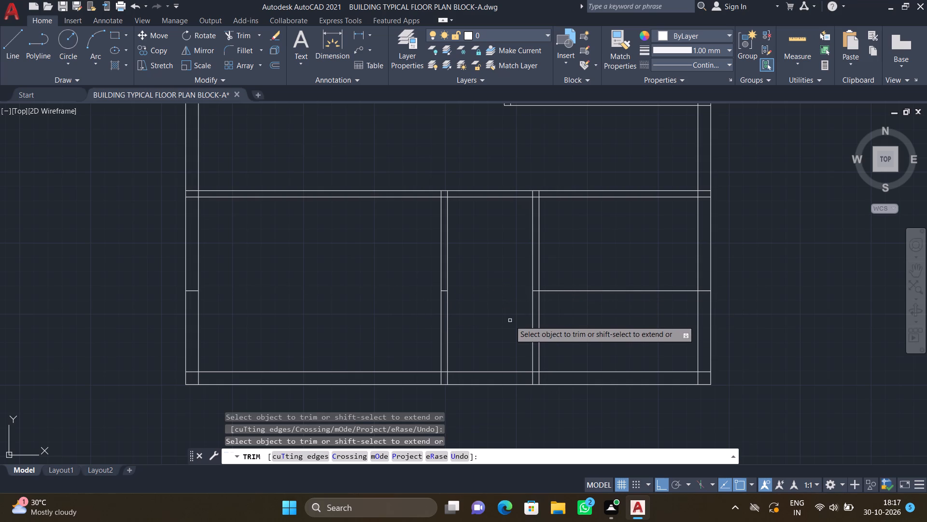
key("Return")
scroll(435, 283, "up", 2)
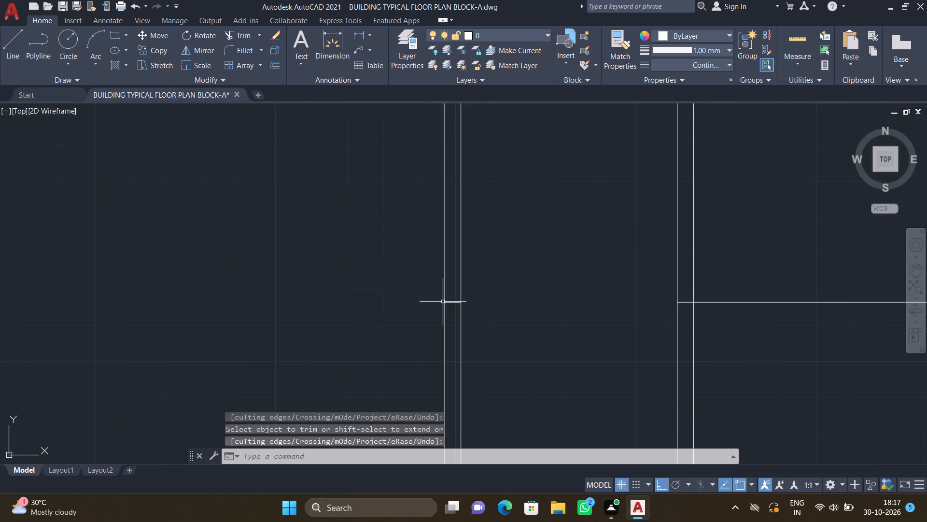
left_click(452, 302)
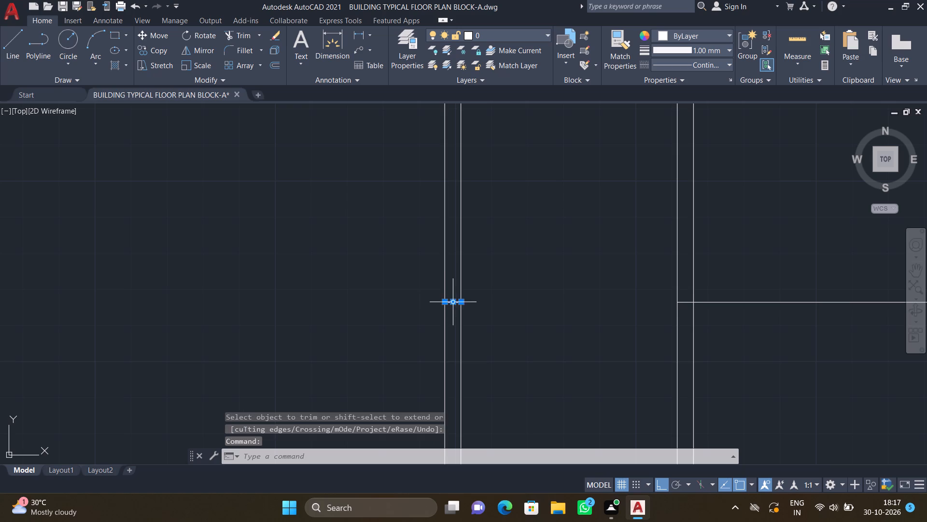
scroll(445, 298, "down", 2)
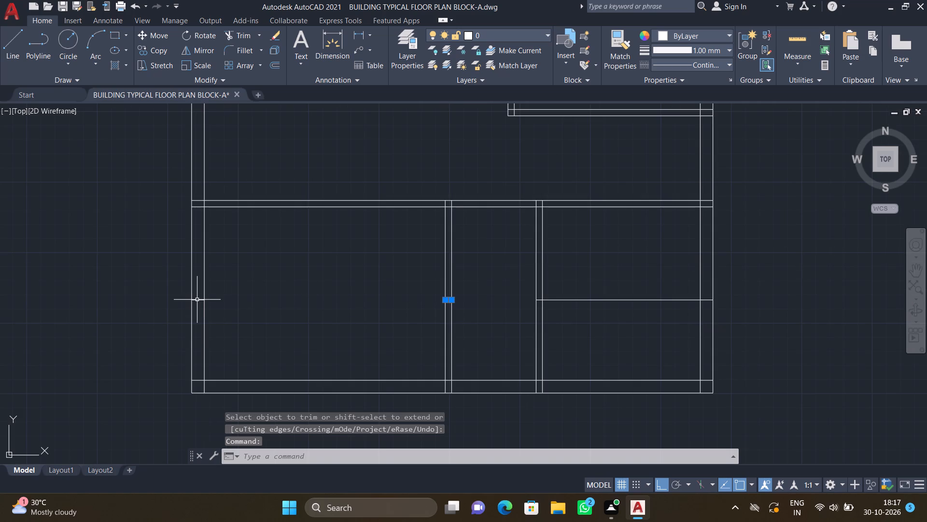
left_click(197, 300)
key("Delete")
Offset the remaining horizontal line in the bottom bay's right room 4.5" upward to form a partition wall.
scroll(193, 303, "down", 1)
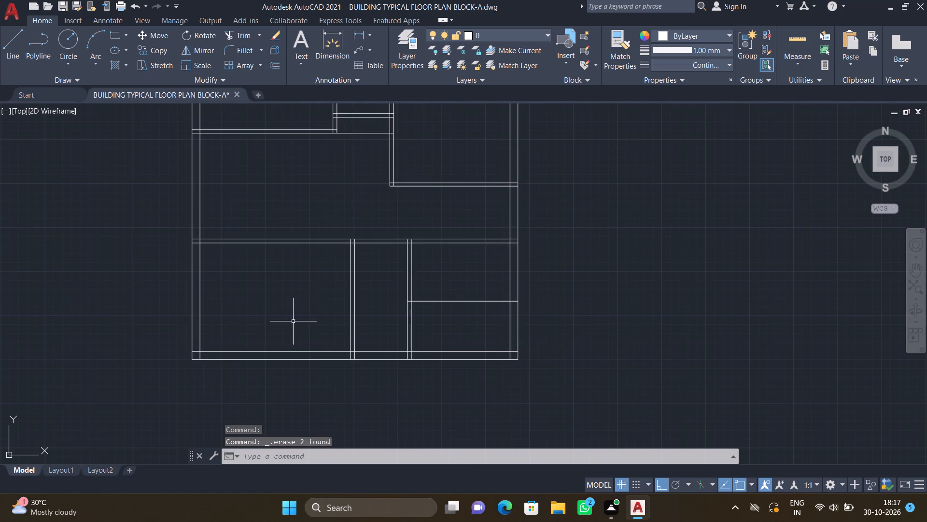
scroll(435, 295, "up", 1)
key("o")
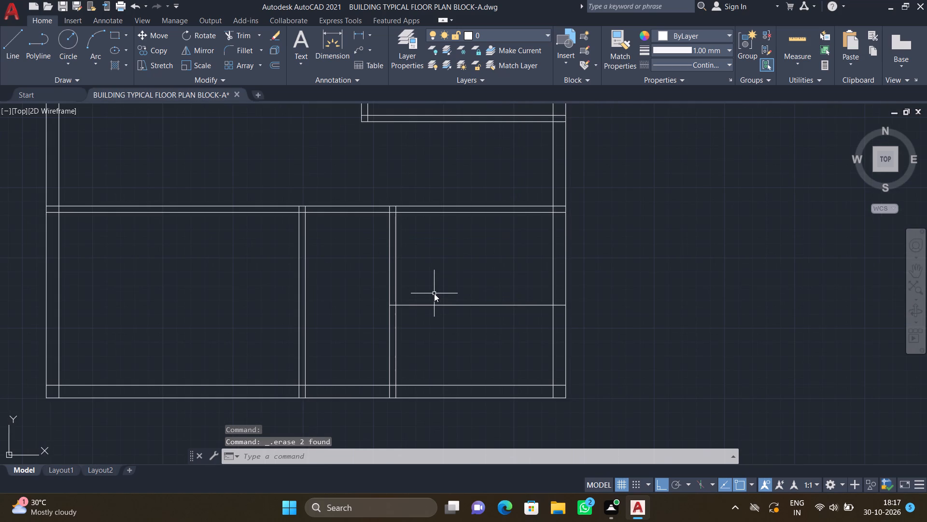
key("Return")
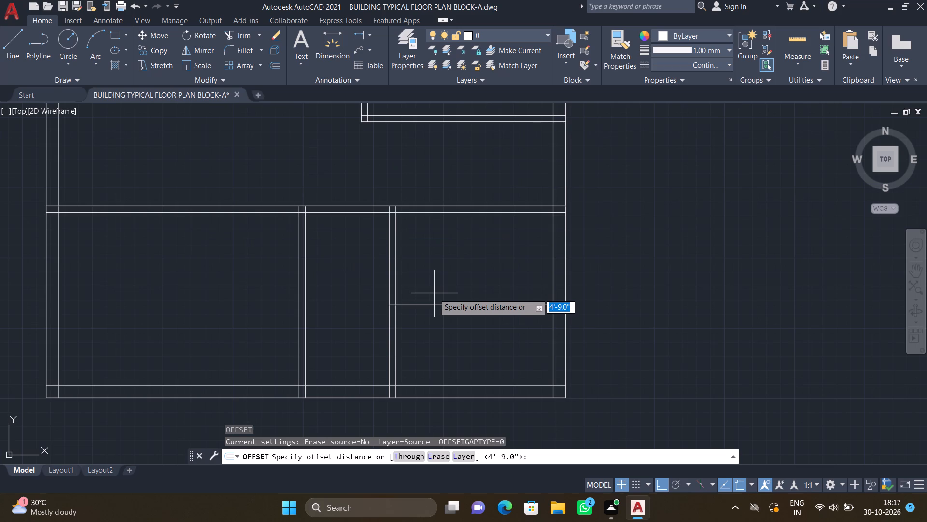
type("4.5\"")
key("Return")
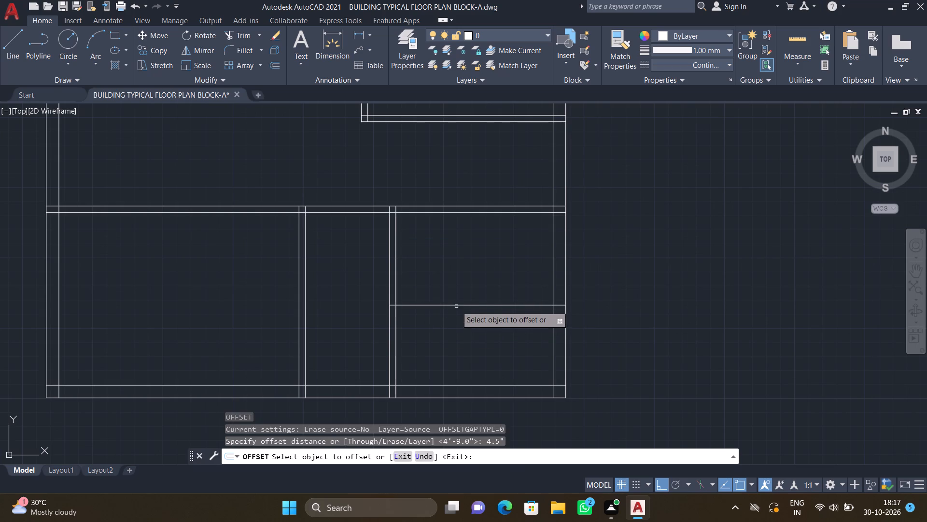
left_click(455, 304)
left_click(455, 267)
key("Return")
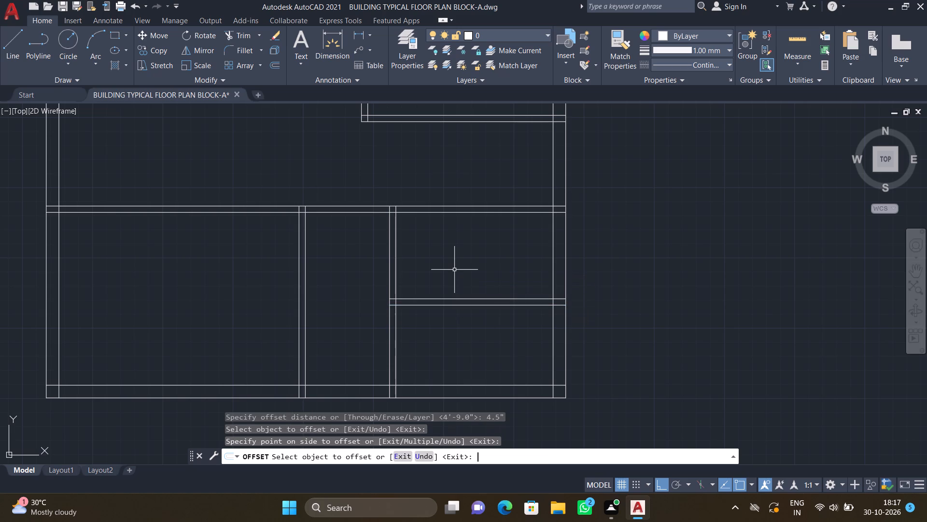
Offset the inner face of the bottom outer wall 9' upward.
scroll(442, 290, "down", 3)
middle_click_drag(365, 281, 461, 298)
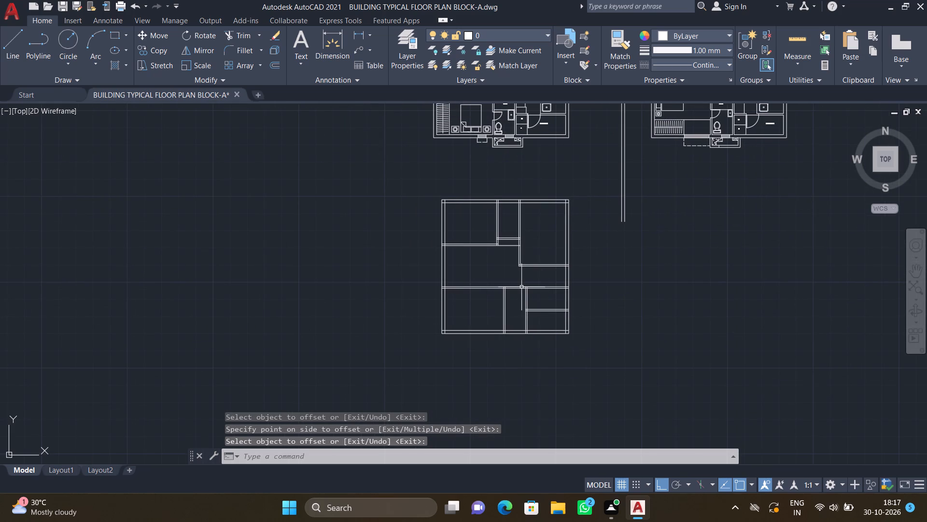
scroll(521, 287, "up", 2)
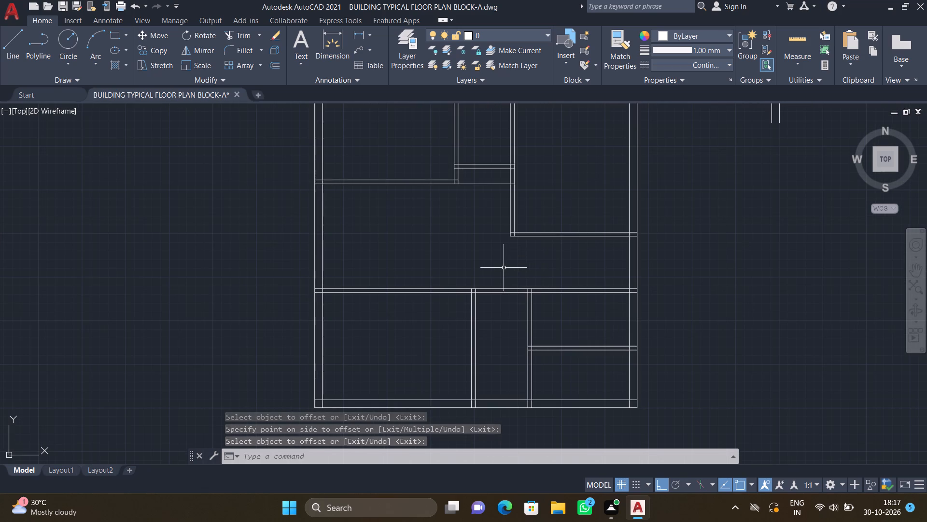
scroll(464, 305, "down", 1)
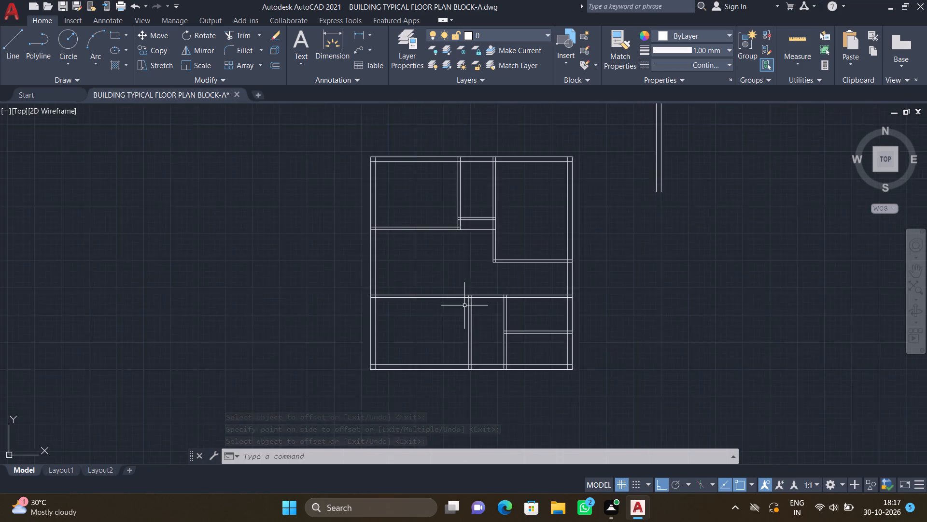
scroll(464, 305, "down", 1)
scroll(475, 325, "up", 3)
key("o")
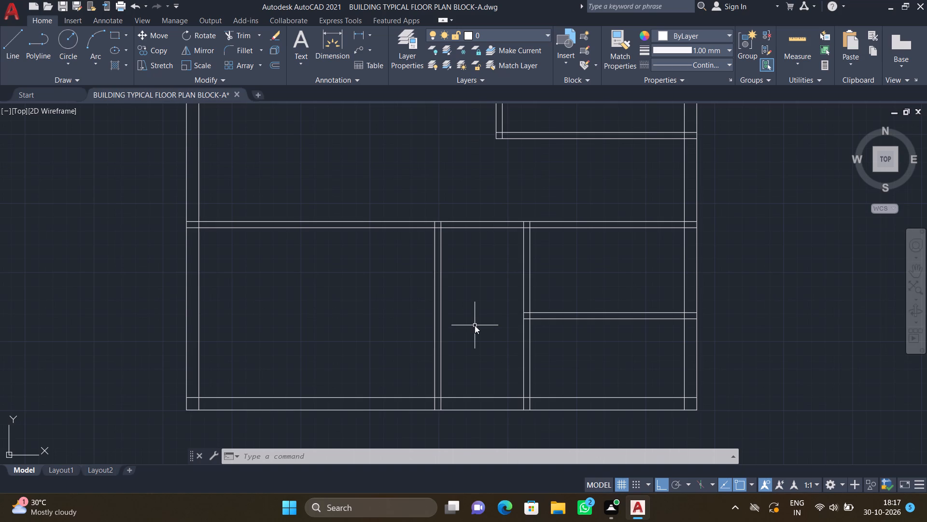
key("Return")
type("9'")
key("Return")
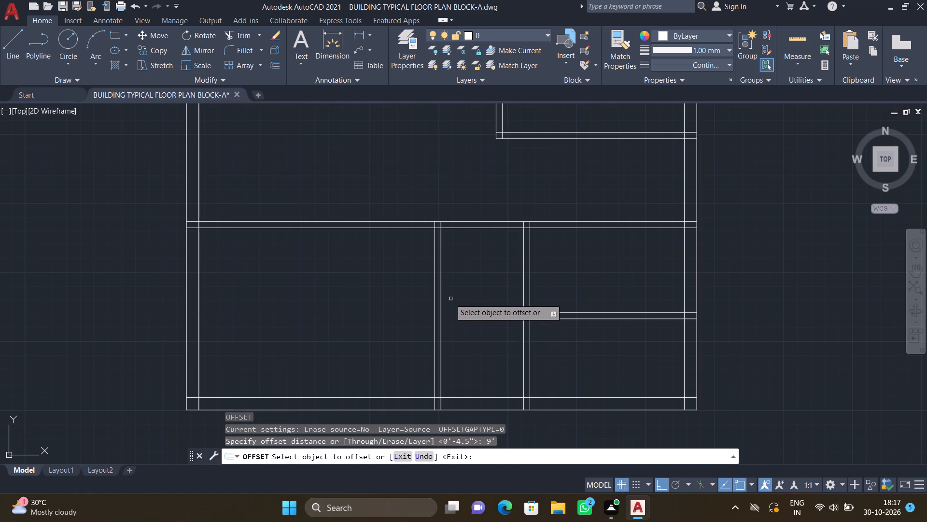
left_click(477, 397)
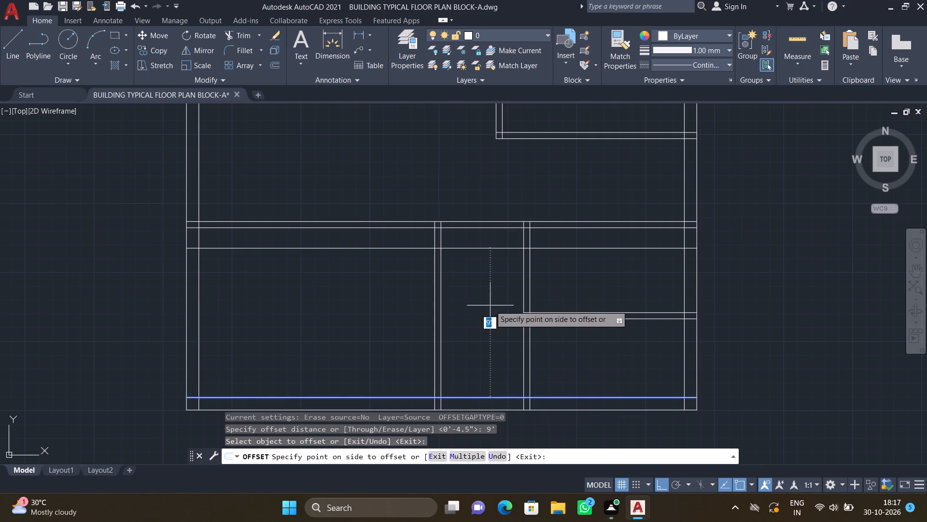
left_click(491, 301)
key("Return")
Trim the new horizontal line back to the narrow middle room, removing its parts in the side rooms and outer walls.
type("TR")
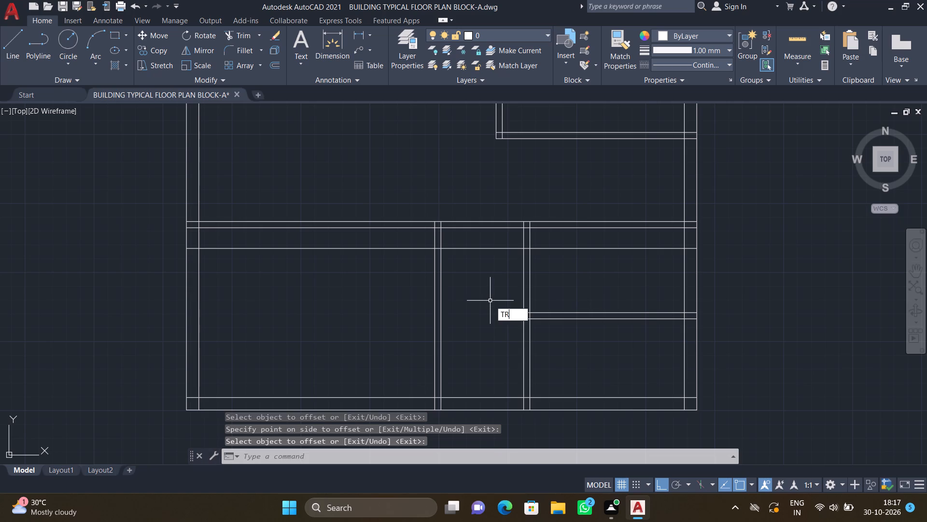
key("Return")
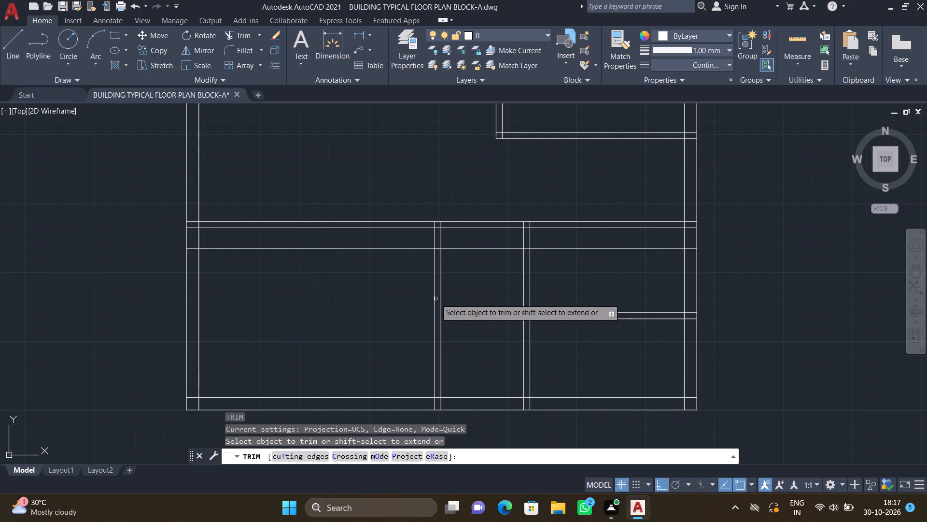
left_click(375, 247)
scroll(211, 236, "up", 1)
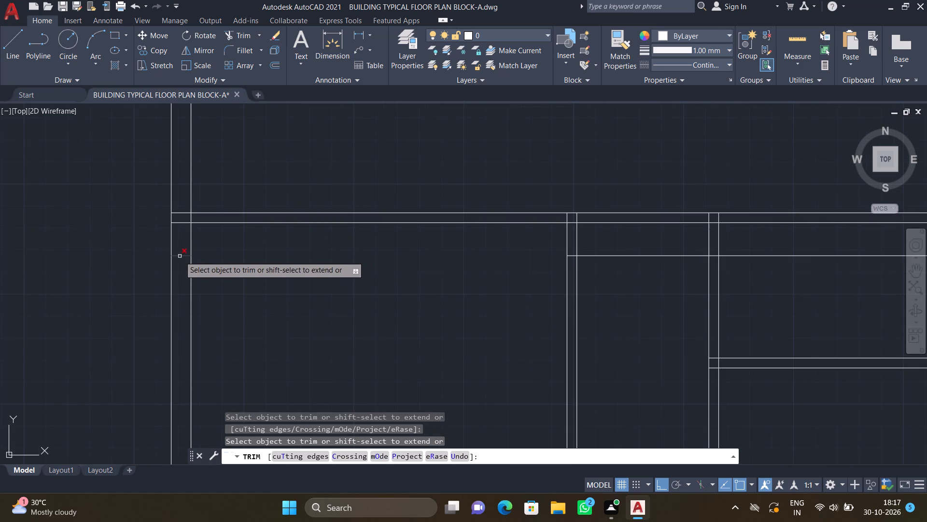
left_click(180, 256)
scroll(226, 281, "down", 2)
middle_click(383, 355)
scroll(464, 271, "up", 1)
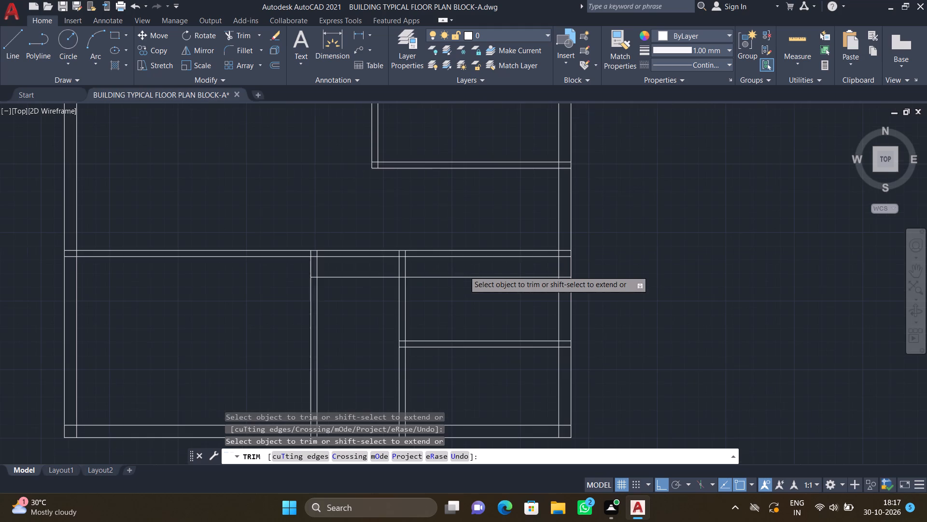
left_click(463, 278)
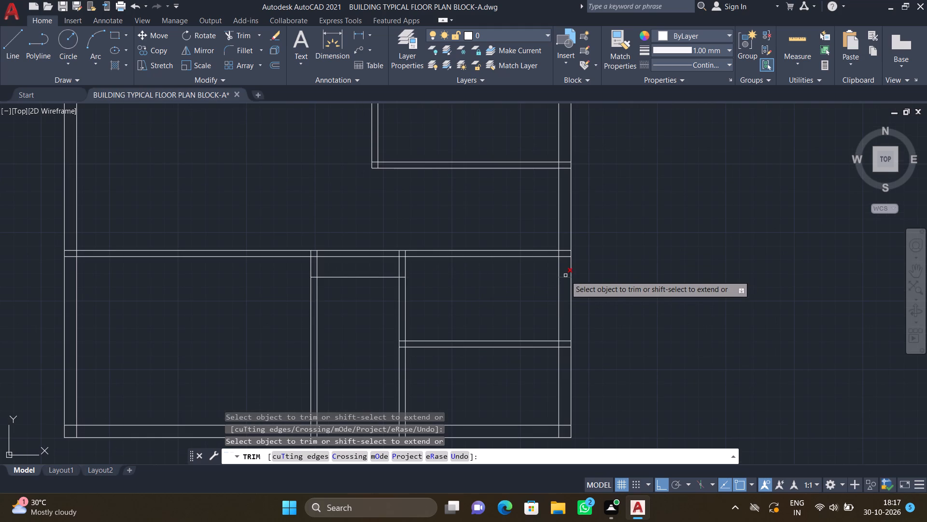
left_click(565, 275)
key("Return")
Offset the horizontal line in the narrow middle room 4.5" downward to form a cross wall.
key("o")
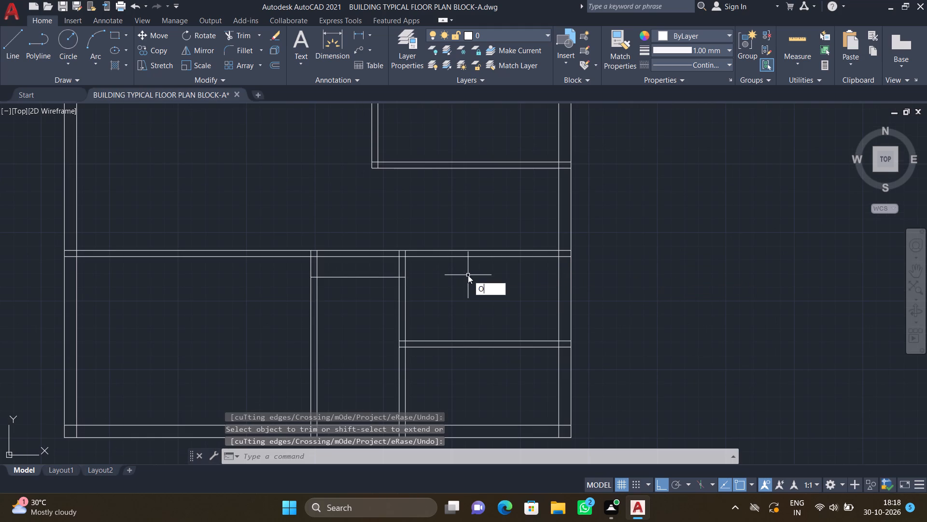
key("Return")
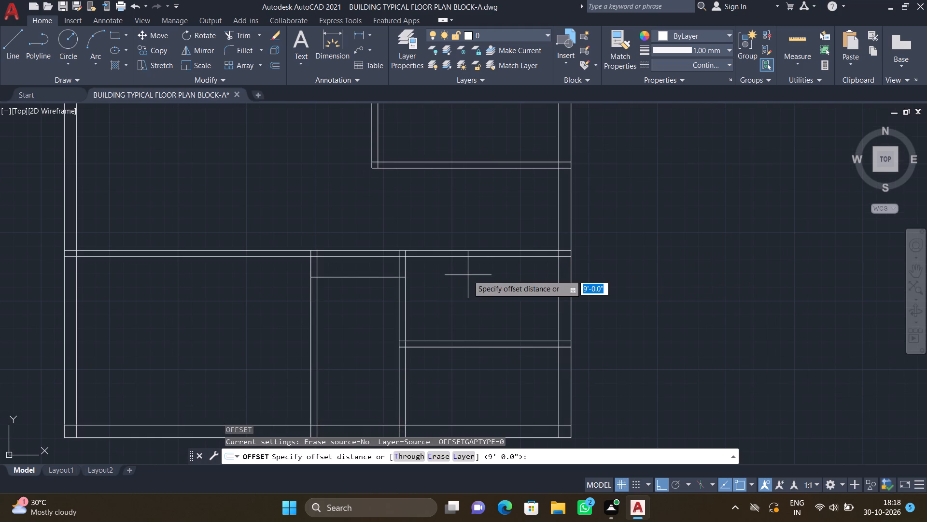
type("4.5\"")
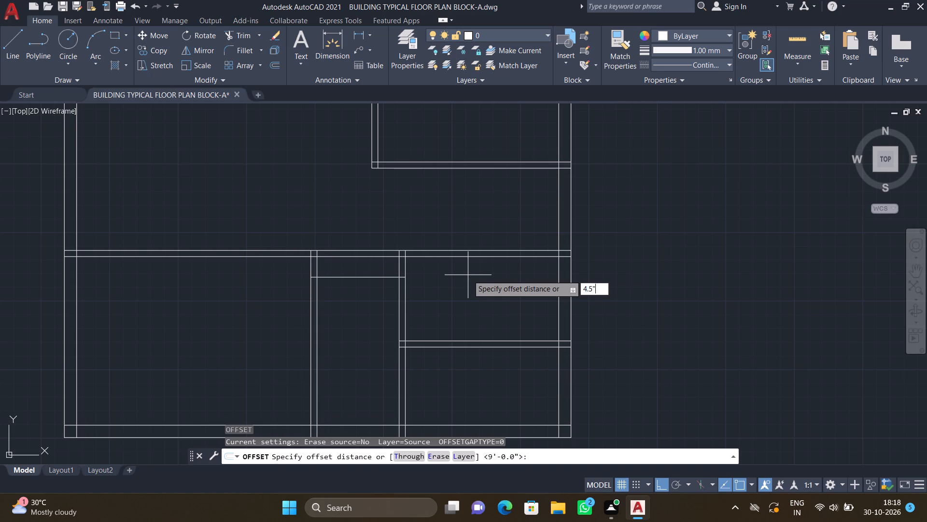
key("Return")
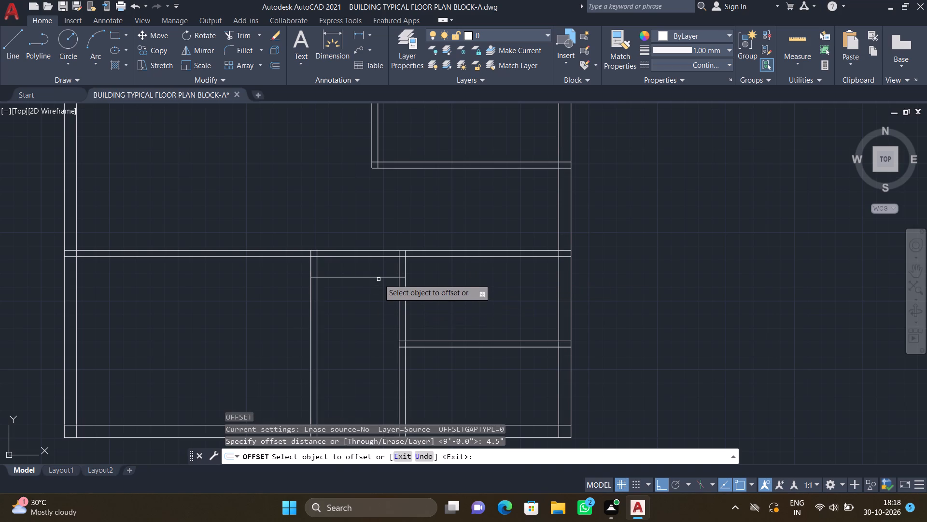
left_click(379, 277)
left_click(373, 298)
key("Return")
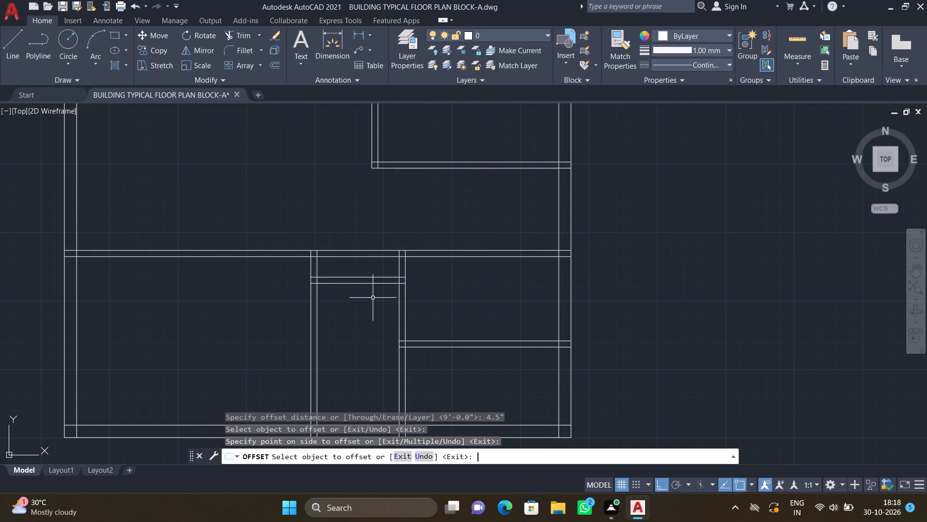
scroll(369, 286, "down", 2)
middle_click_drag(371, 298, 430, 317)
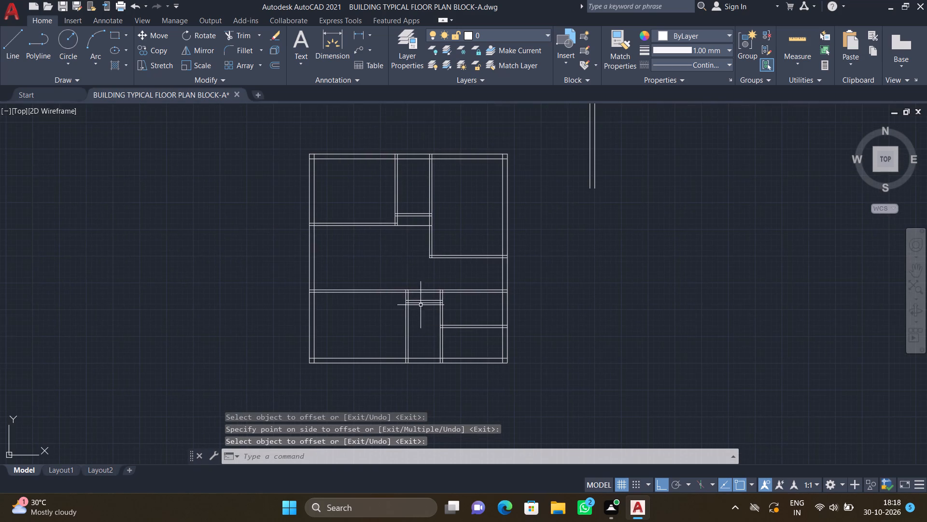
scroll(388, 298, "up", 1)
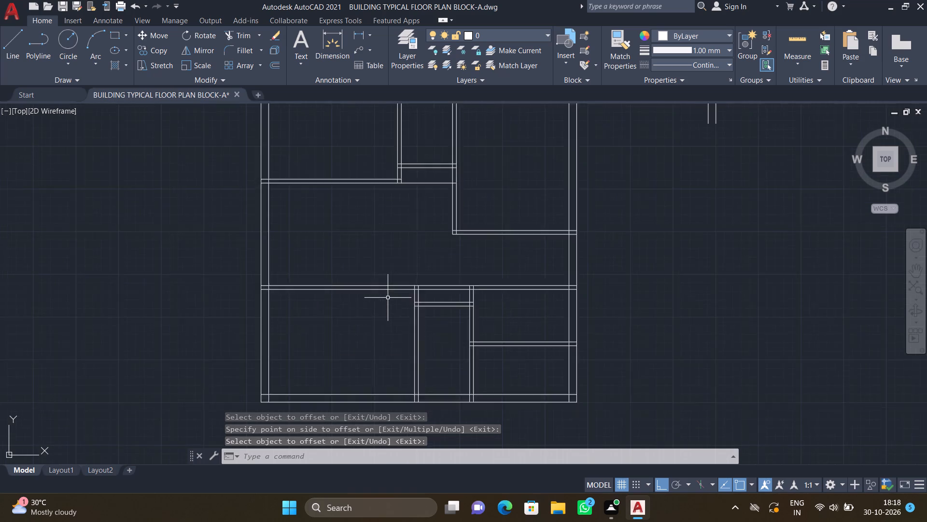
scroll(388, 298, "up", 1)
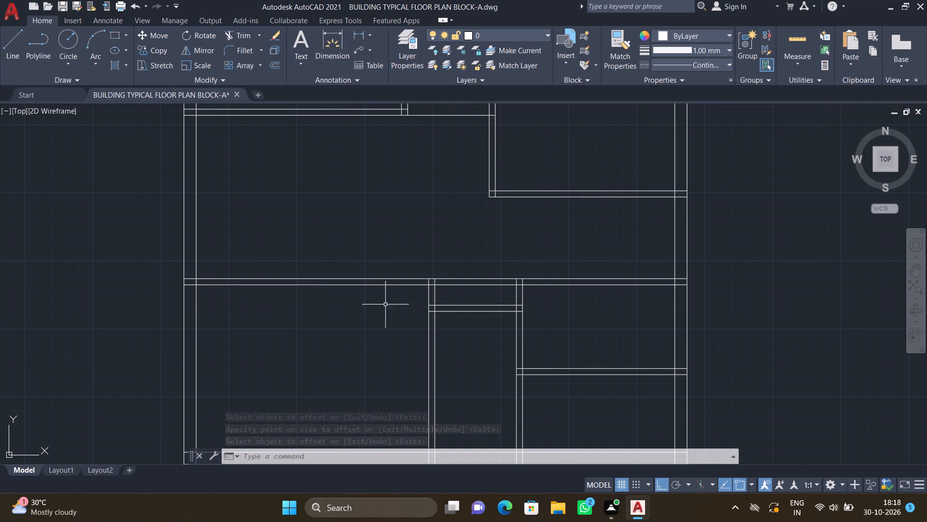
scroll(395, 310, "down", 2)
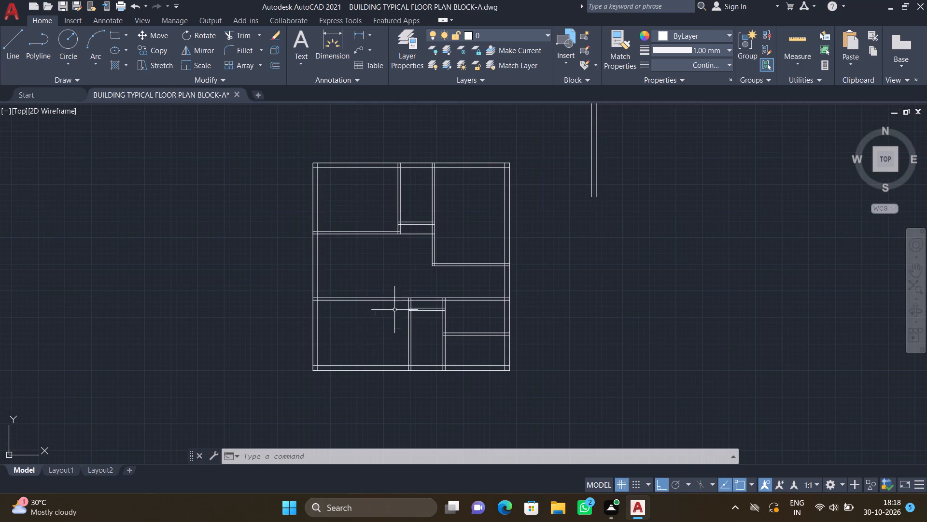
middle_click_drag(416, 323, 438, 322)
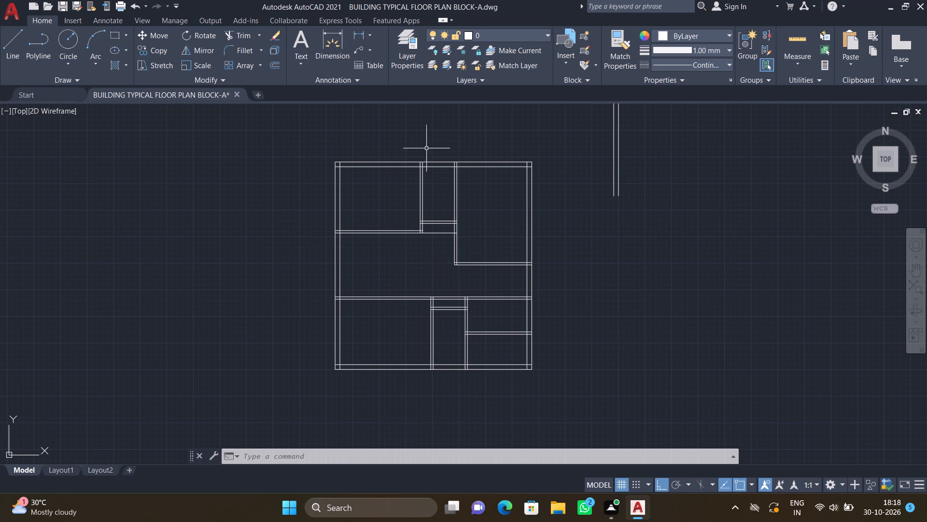
Draw a three-sided projection outline about 6'-2" wide and 3'-4" deep on the unit's top outer wall, above the narrow middle room.
scroll(419, 143, "up", 2)
key("l")
key("Return")
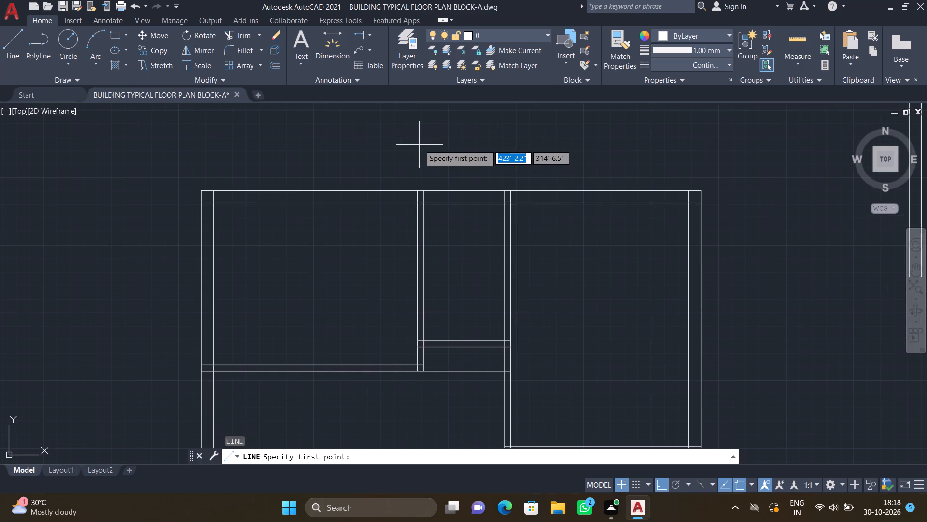
scroll(414, 176, "up", 2)
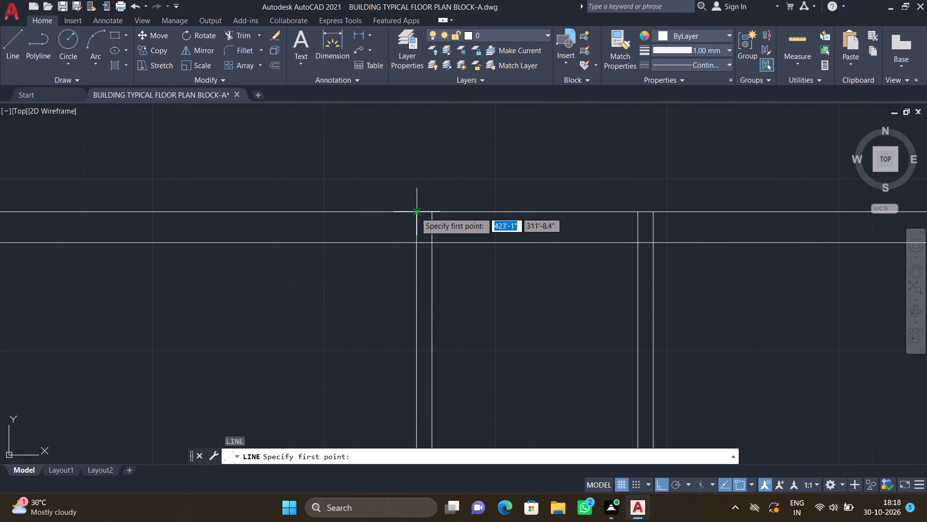
left_click(415, 212)
scroll(418, 170, "down", 2)
scroll(422, 126, "up", 1)
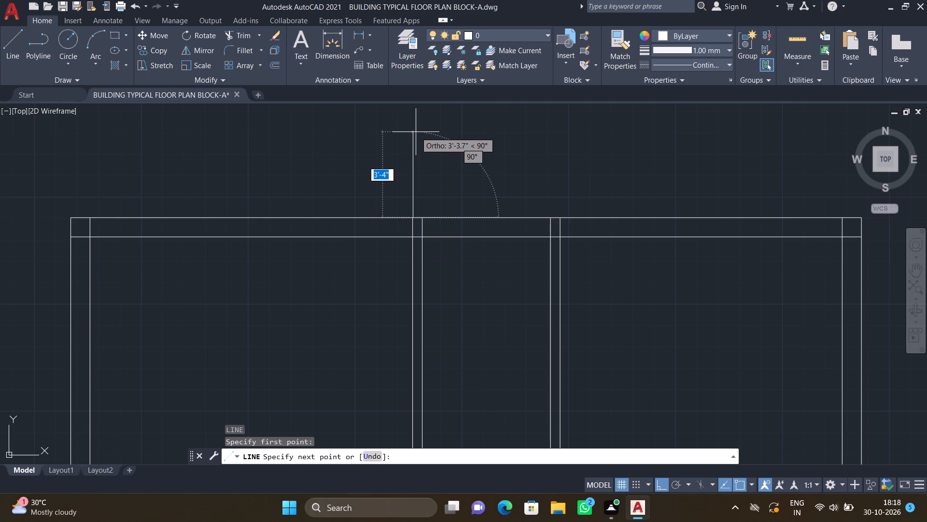
scroll(416, 132, "up", 1)
left_click(416, 132)
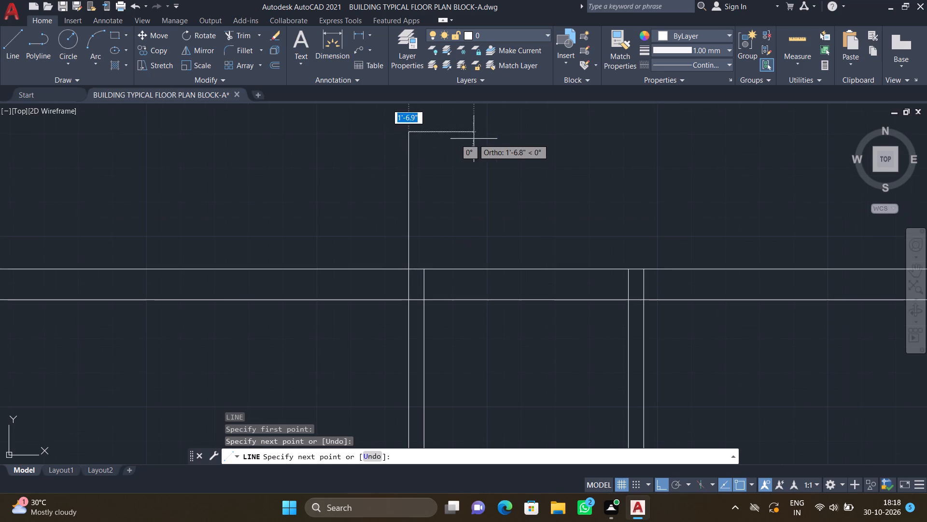
scroll(484, 138, "down", 3)
scroll(548, 154, "up", 1)
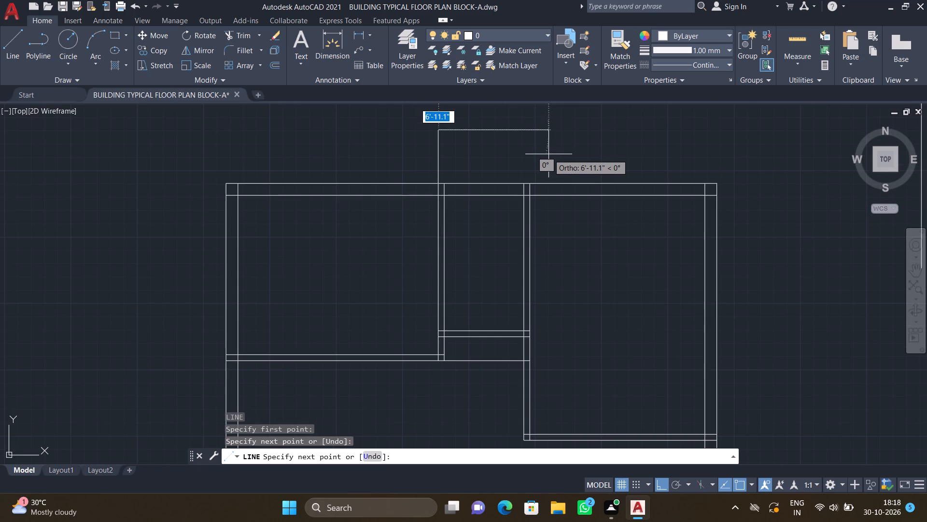
scroll(540, 149, "up", 2)
scroll(537, 148, "down", 1)
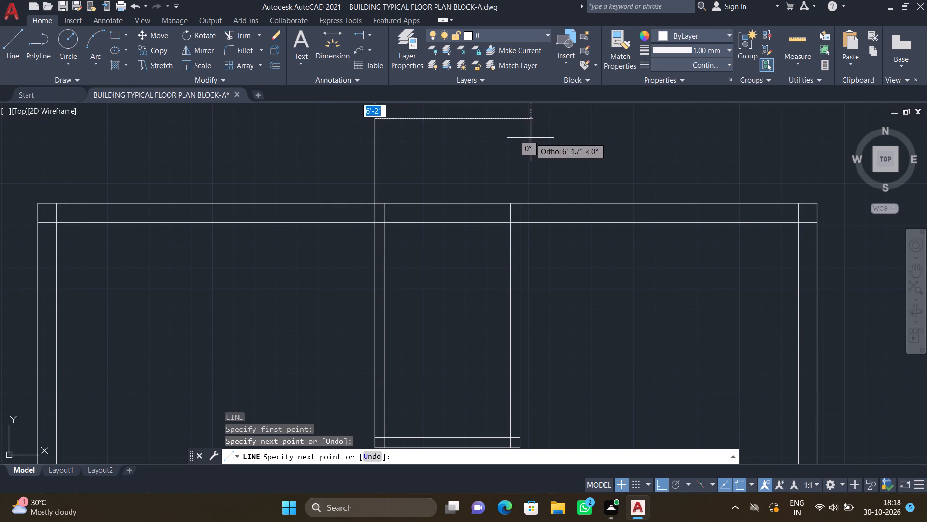
left_click(532, 138)
scroll(531, 198, "up", 1)
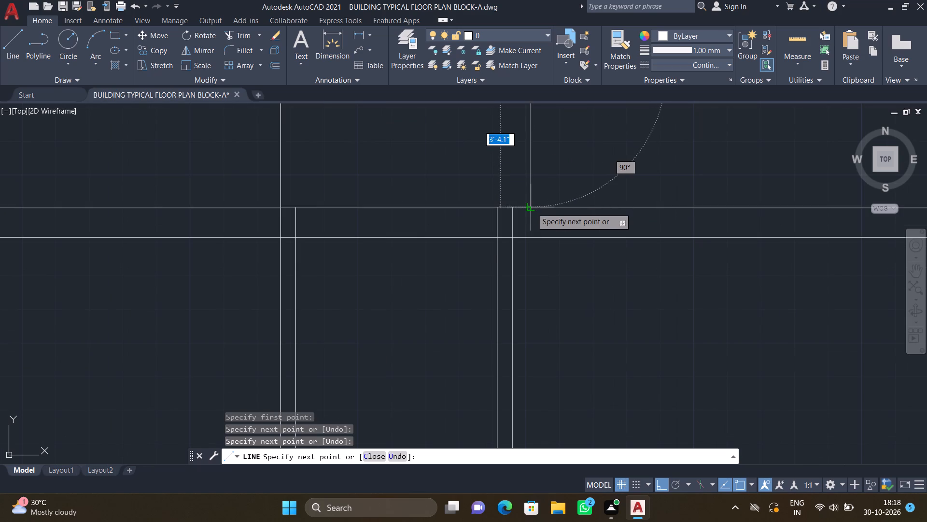
left_click(533, 208)
scroll(533, 208, "up", 1)
key("Return")
scroll(477, 193, "down", 2)
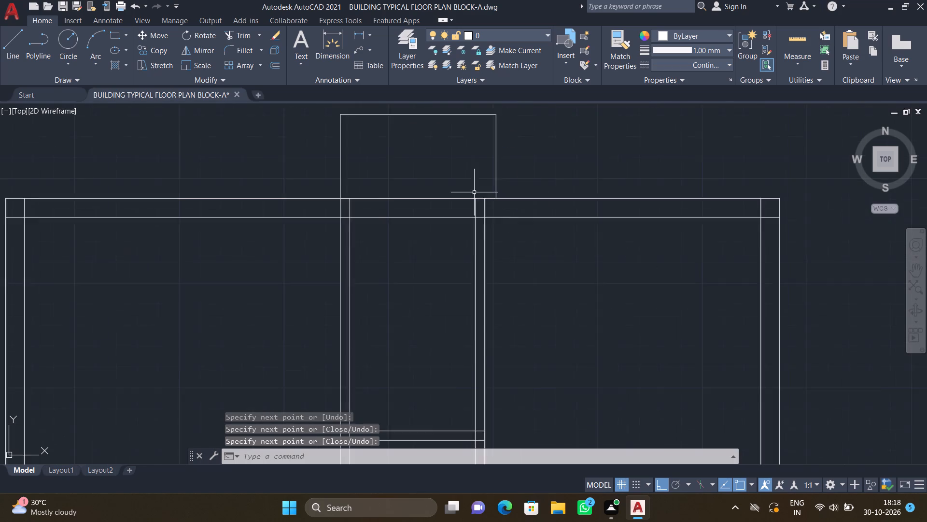
Draw a parallel inner outline inside the top projection, about 5'-4" wide and 2'-10" deep, ending on the outer wall line.
scroll(472, 191, "down", 1)
scroll(397, 161, "up", 2)
key("l")
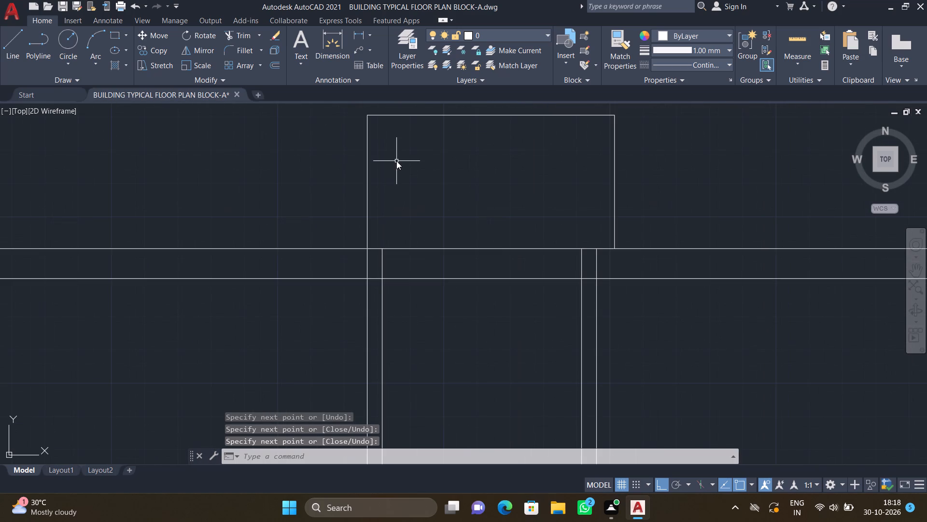
key("Return")
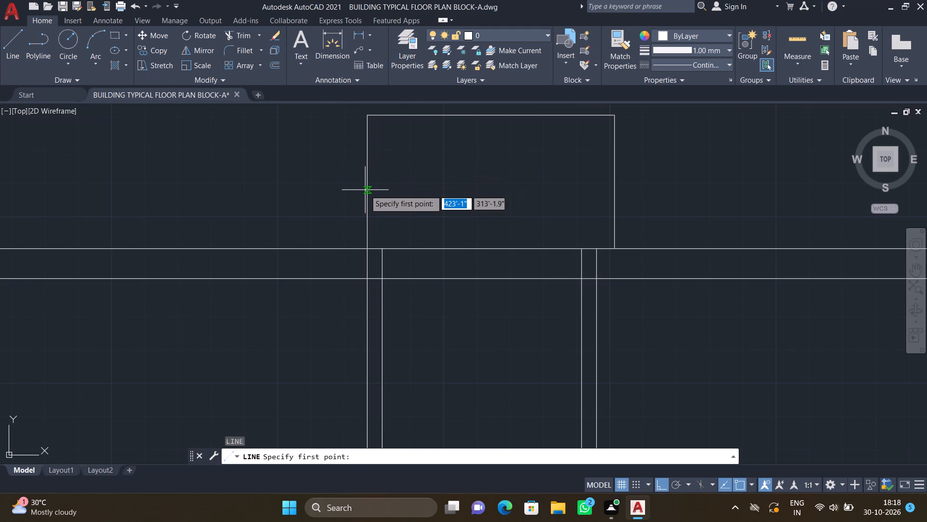
scroll(365, 190, "up", 1)
scroll(398, 279, "up", 2)
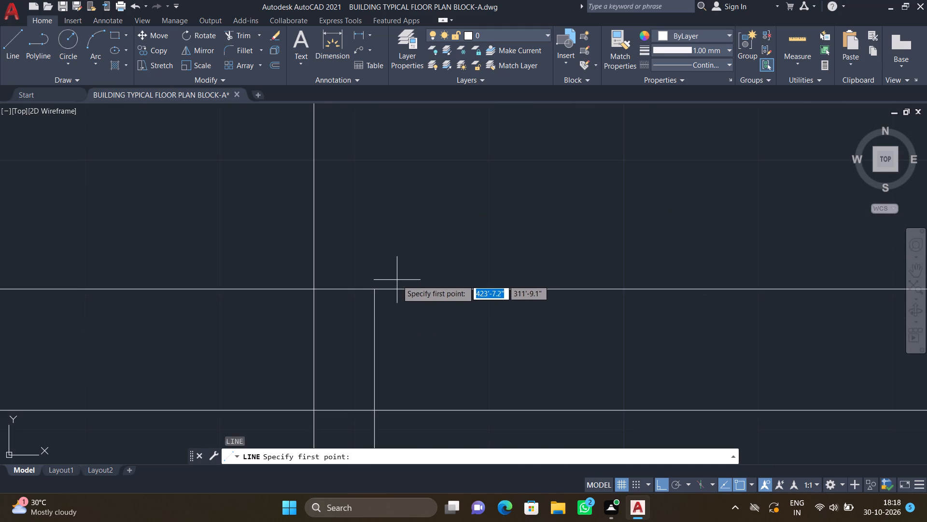
left_click(386, 290)
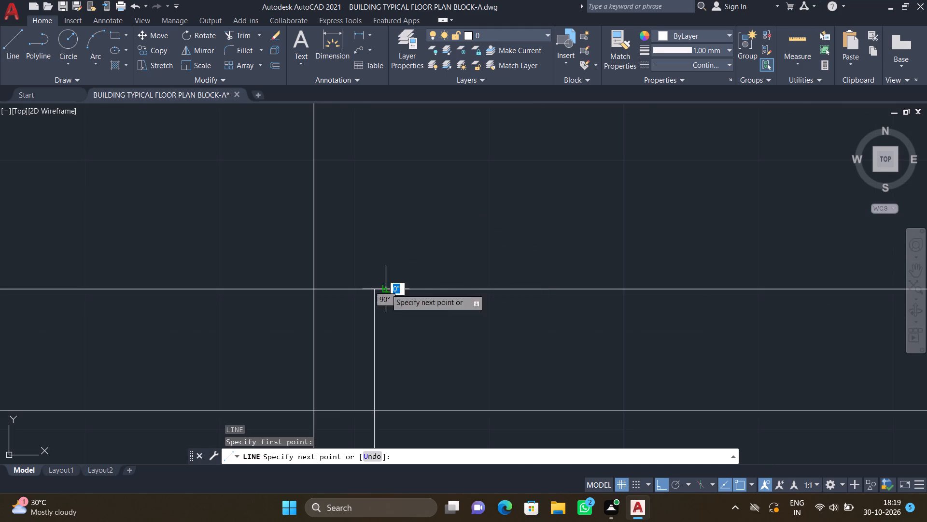
scroll(395, 211, "down", 2)
middle_click(395, 215)
scroll(396, 180, "down", 2)
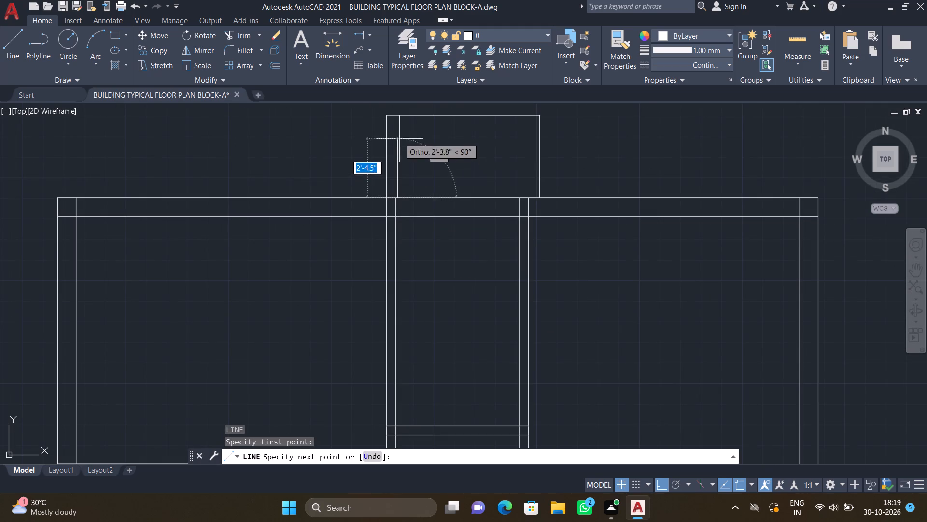
scroll(397, 124, "up", 2)
scroll(396, 119, "down", 1)
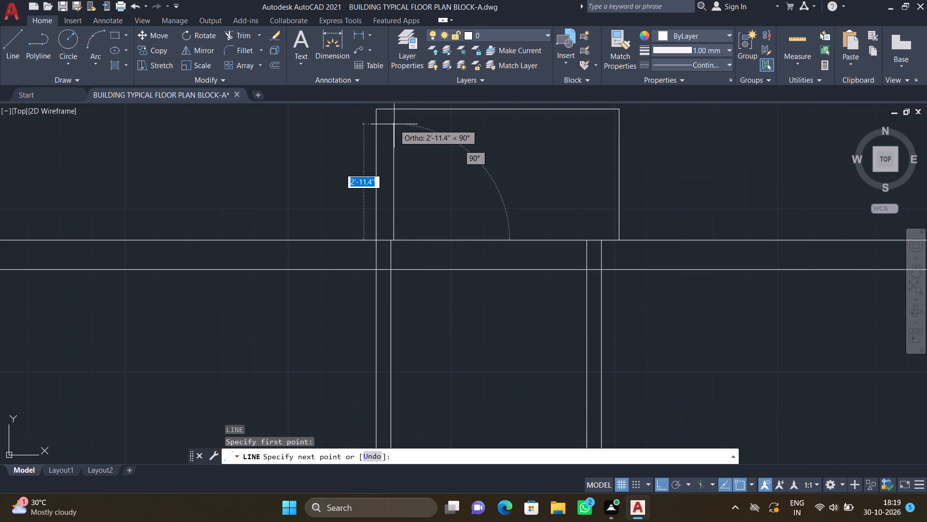
scroll(394, 124, "up", 1)
scroll(394, 124, "down", 1)
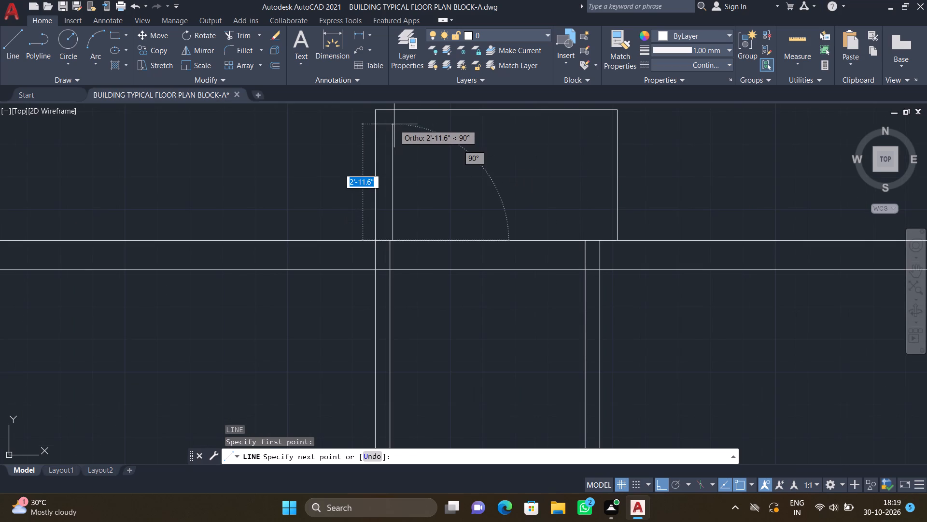
left_click(393, 128)
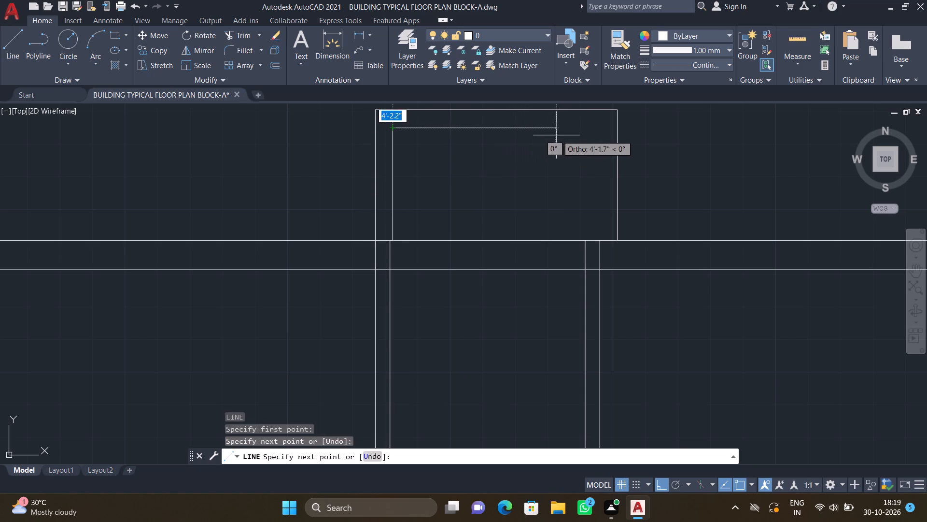
scroll(572, 139, "down", 1)
scroll(590, 136, "up", 2)
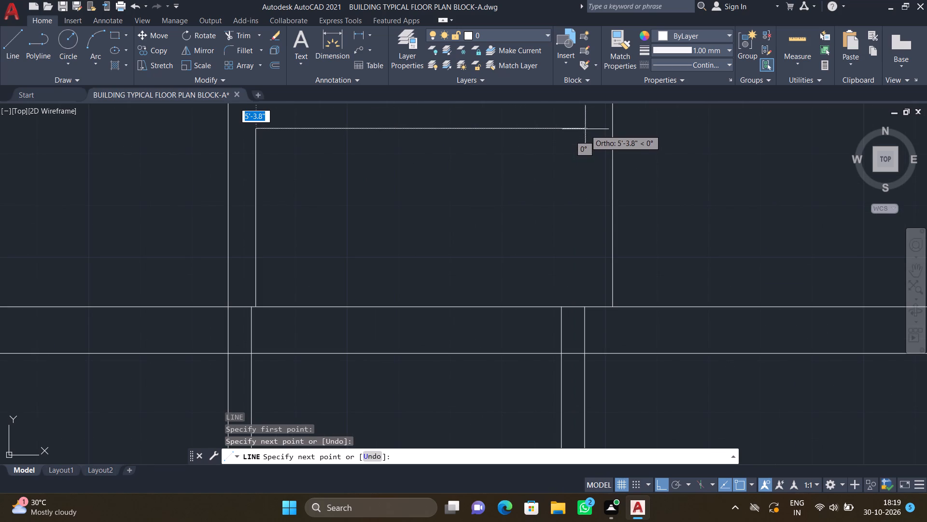
left_click(586, 128)
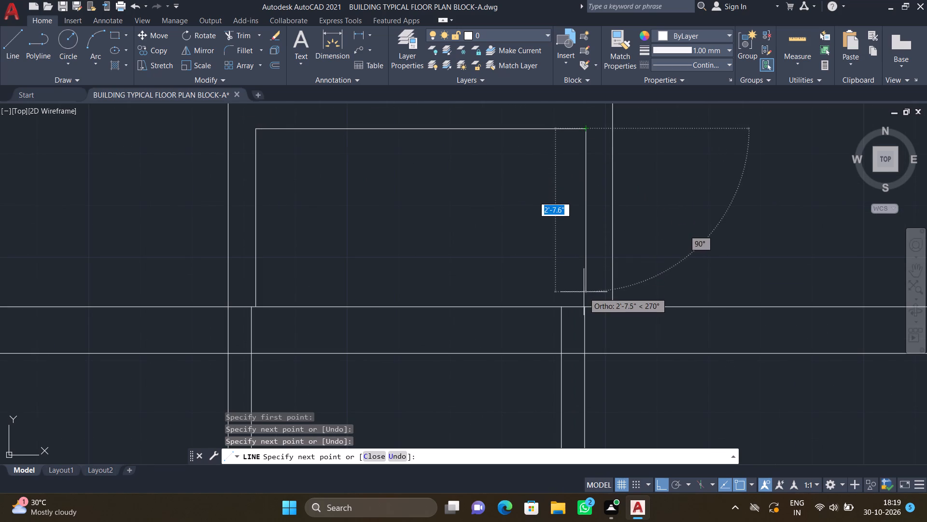
scroll(585, 294, "up", 3)
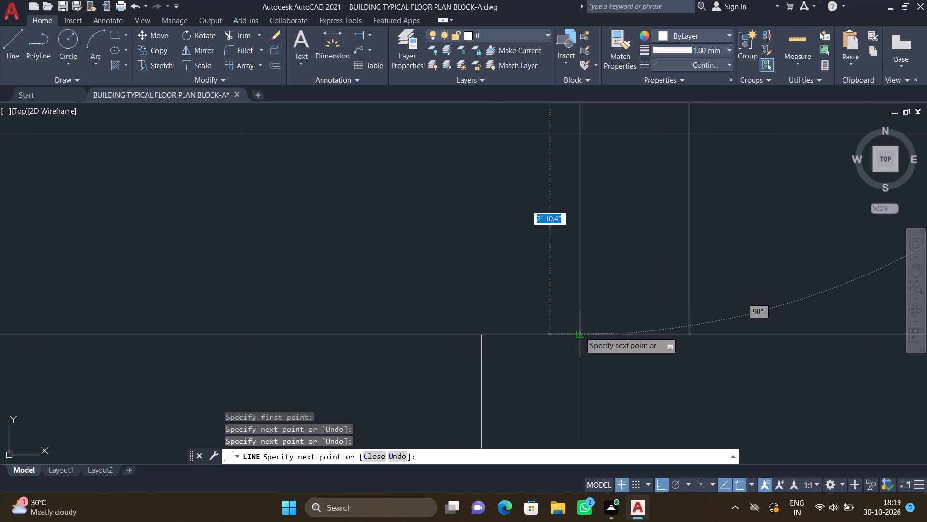
left_click(581, 333)
key("Return")
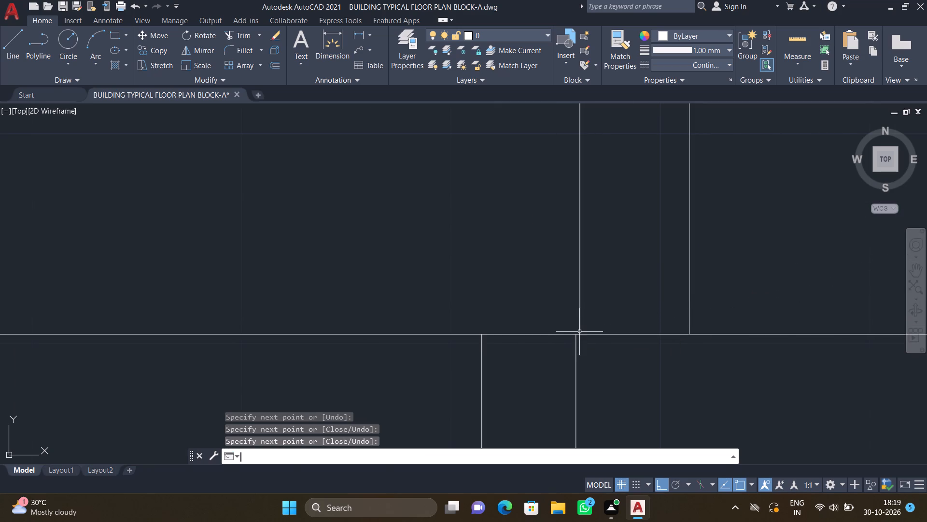
Draw a short vertical line across the projection's top band, joining its outer and inner outlines left of centre.
scroll(558, 308, "down", 3)
middle_click_drag(430, 210, 450, 224)
scroll(438, 216, "down", 2)
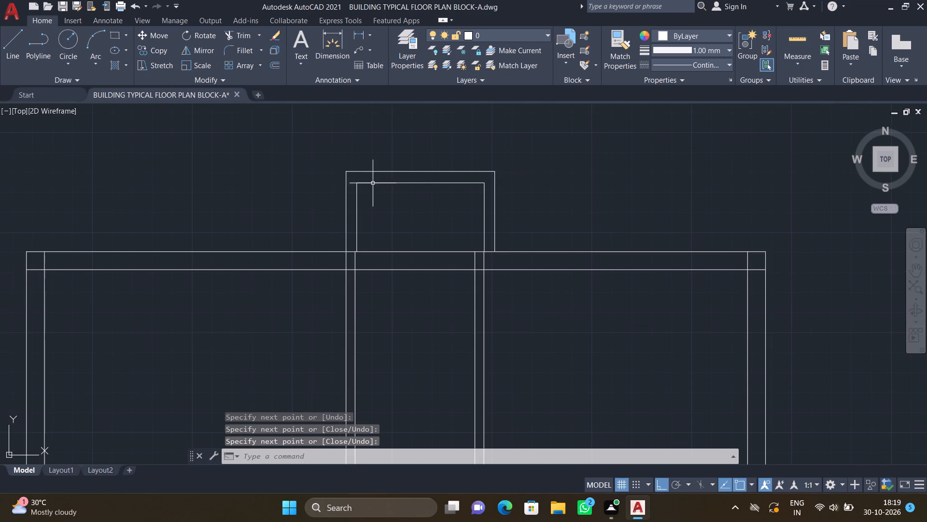
scroll(390, 209, "up", 2)
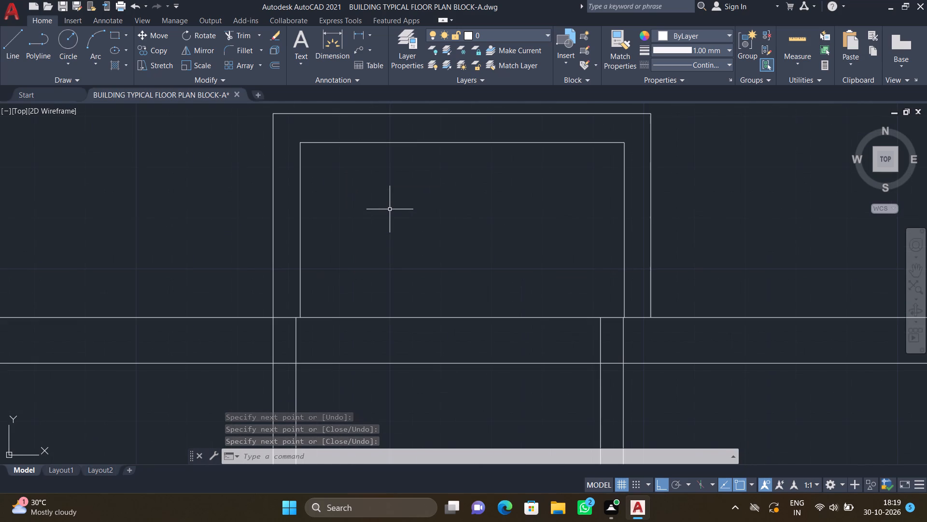
key("l")
key("Return")
scroll(390, 199, "down", 2)
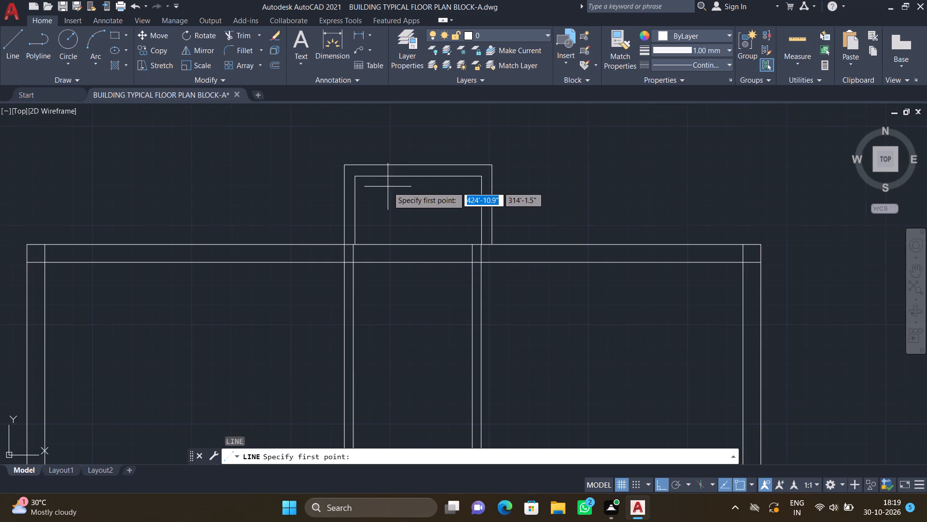
scroll(382, 164, "up", 2)
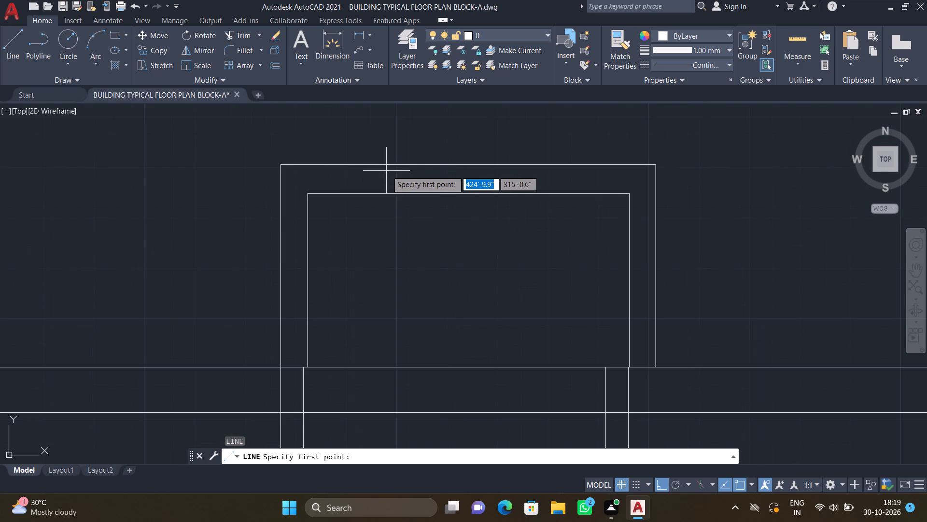
scroll(389, 171, "up", 2)
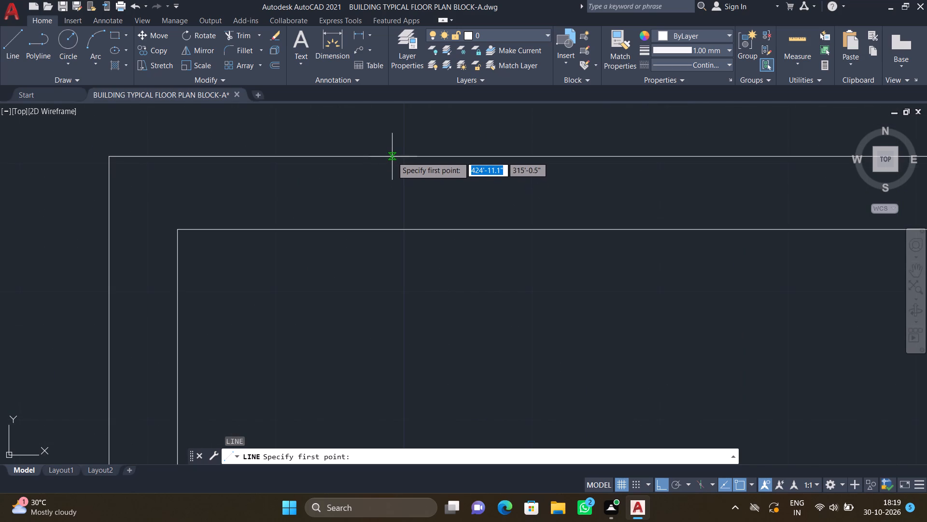
left_click_drag(392, 156, 390, 171)
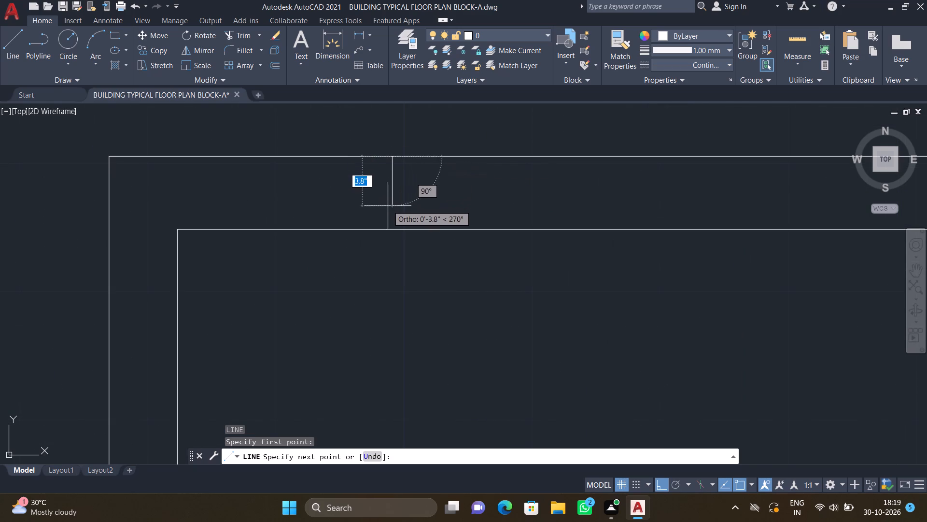
scroll(388, 207, "up", 1)
left_click(392, 242)
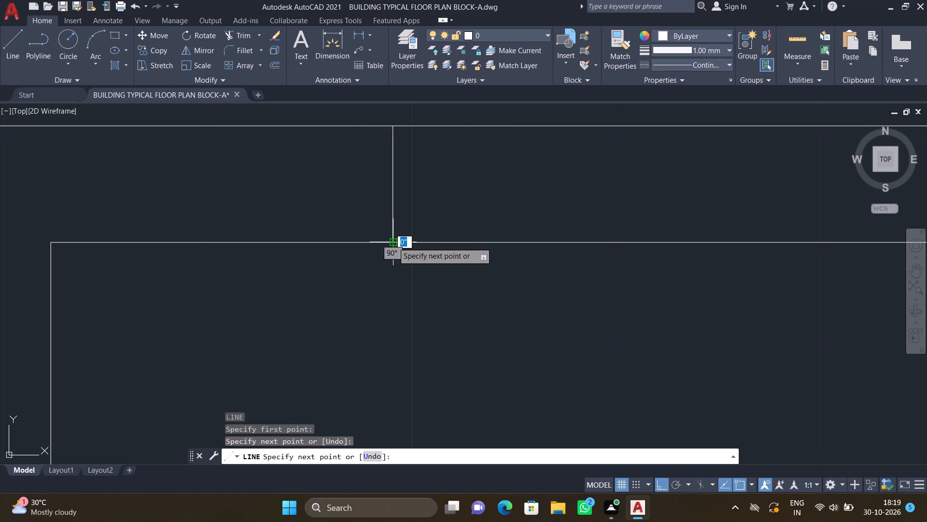
key("Return")
Draw a stepped line inside the top projection from its inner top edge: about 1'-6" down, 1'-10" right, and down to the outer wall.
scroll(383, 250, "down", 3)
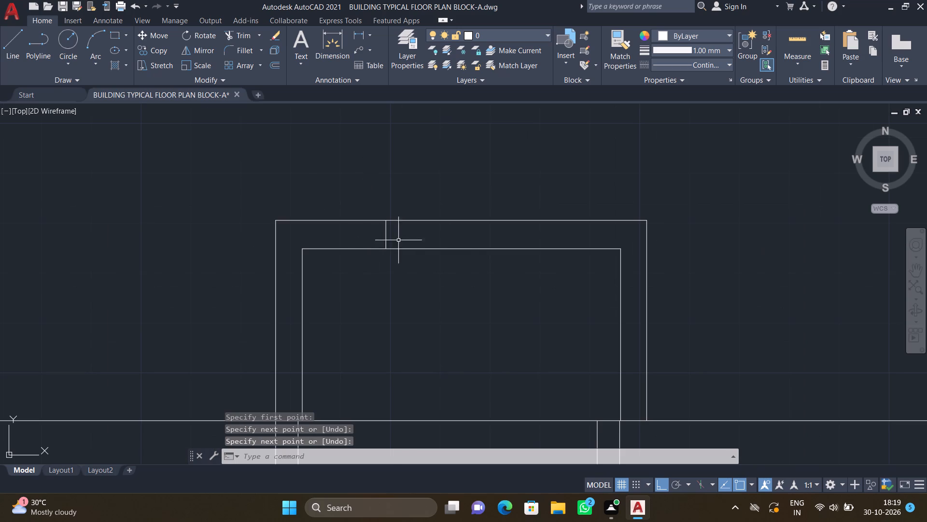
middle_click(458, 238)
scroll(373, 316, "up", 1)
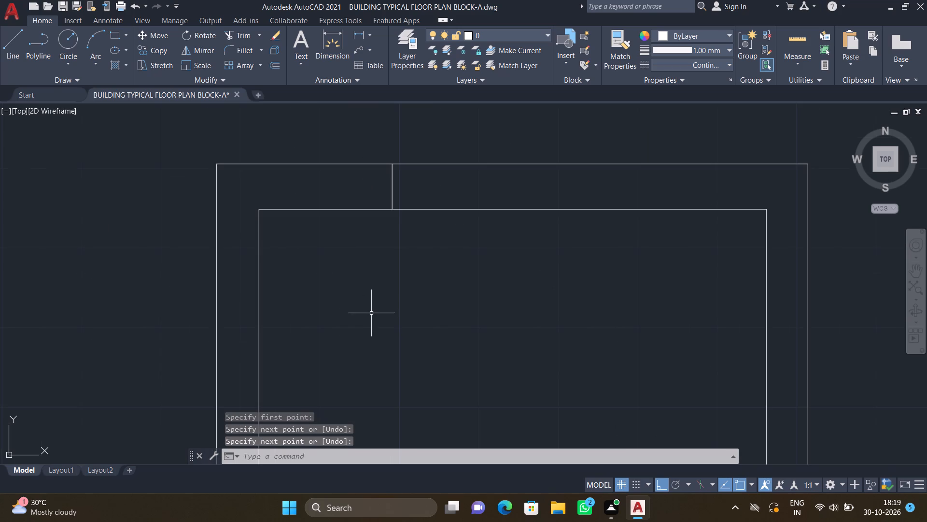
key("l")
key("Return")
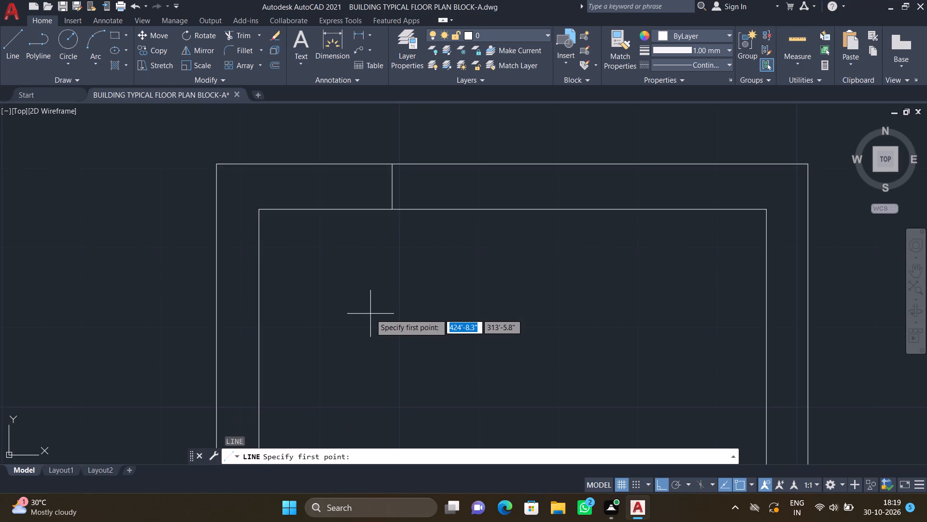
scroll(382, 217, "up", 2)
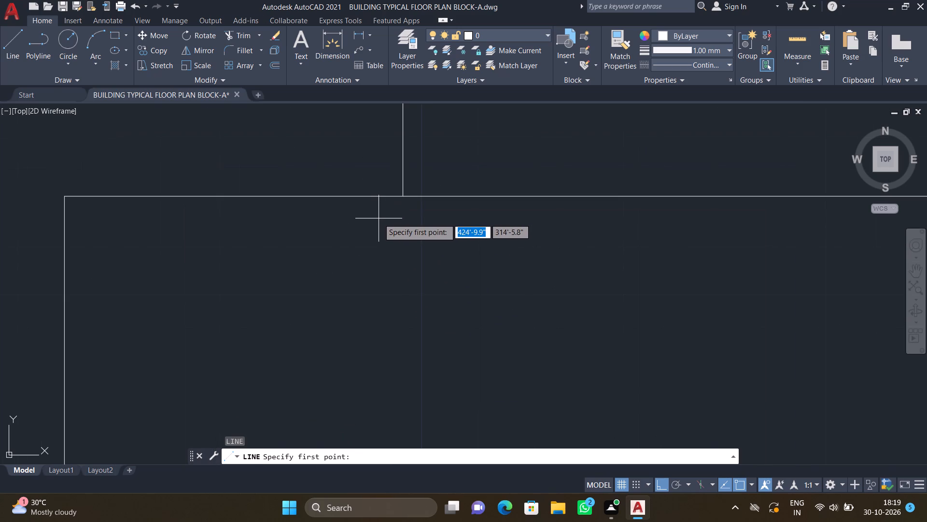
left_click(370, 197)
scroll(351, 280, "down", 2)
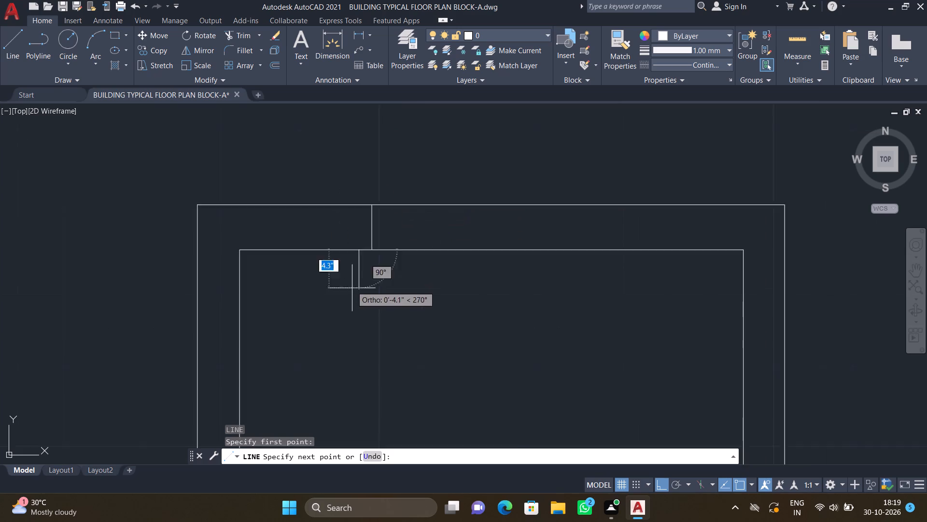
scroll(352, 291, "down", 1)
middle_click_drag(349, 336, 379, 246)
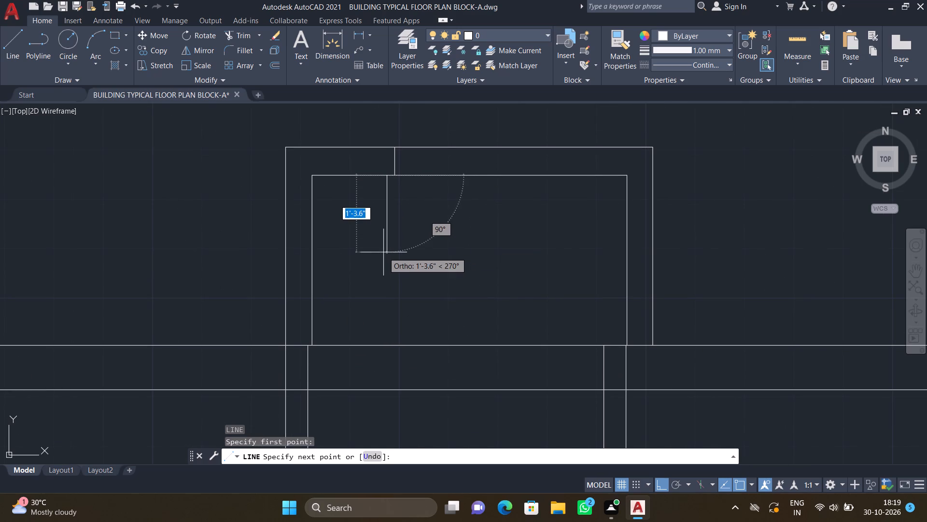
scroll(383, 253, "up", 1)
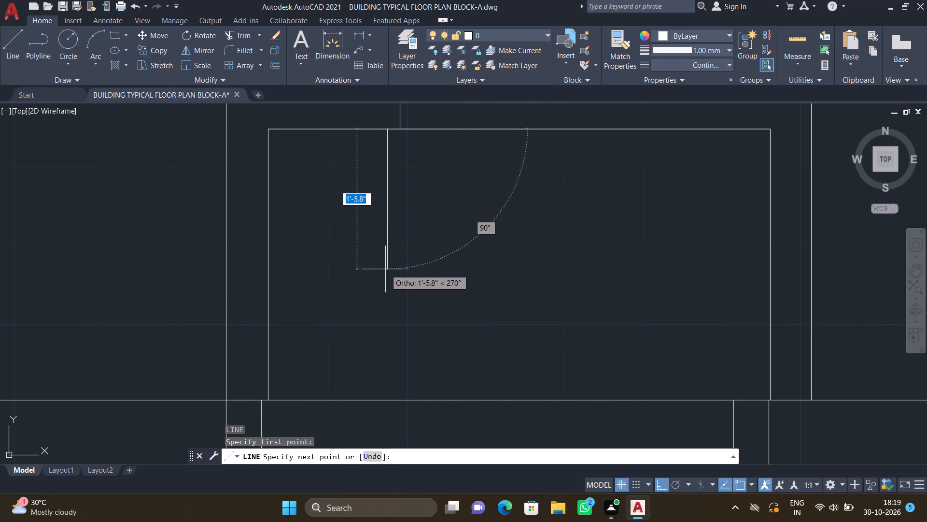
left_click(385, 269)
scroll(518, 294, "down", 1)
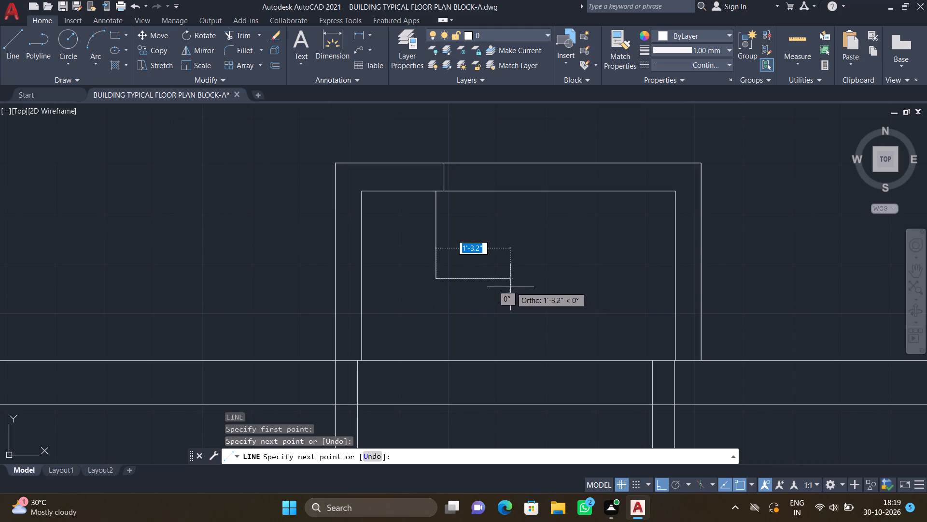
scroll(539, 304, "up", 1)
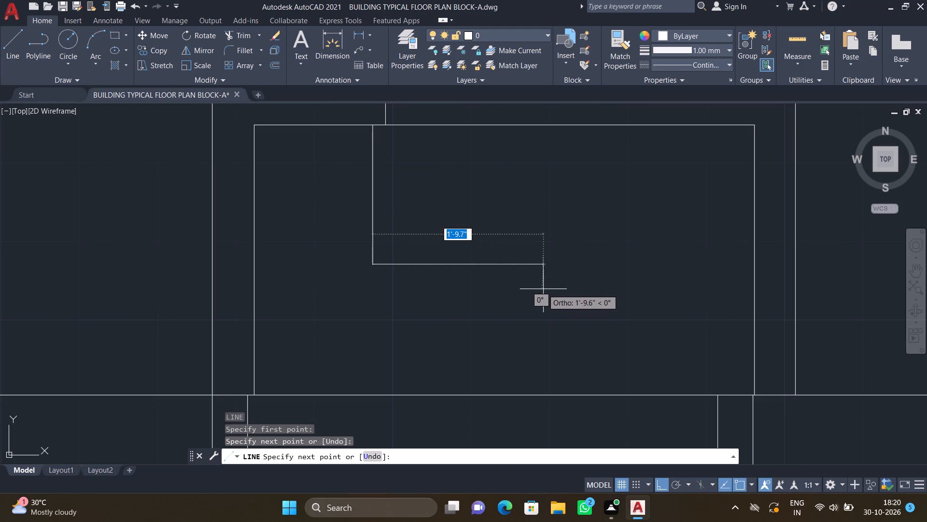
left_click(544, 278)
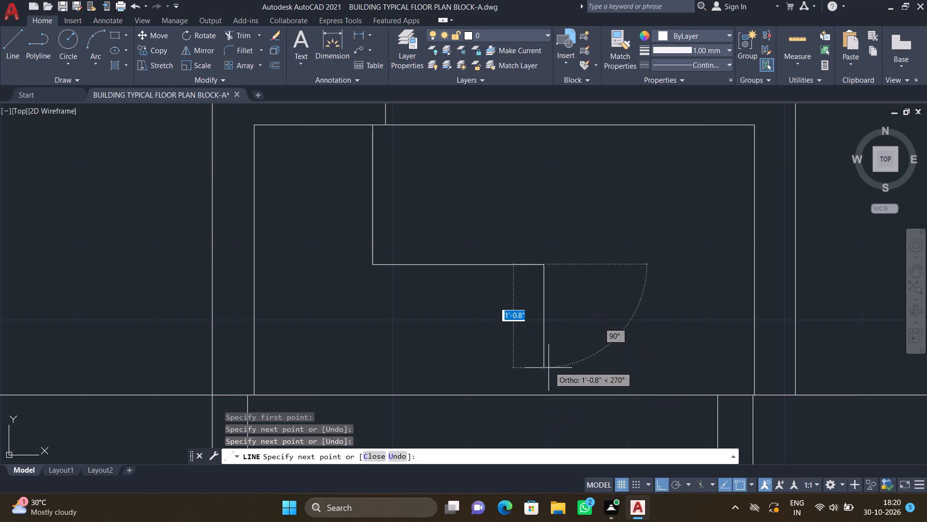
left_click(544, 396)
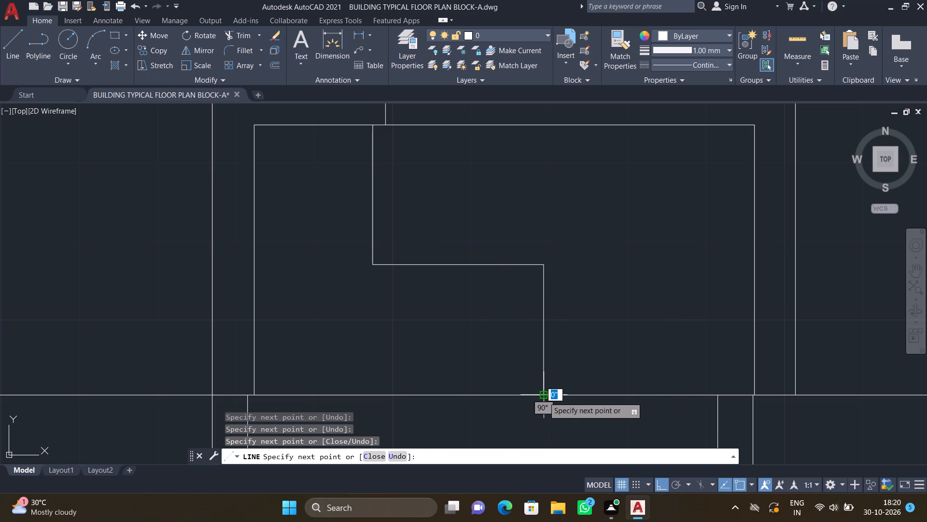
key("Return")
Draw a three-sided projection outline about 7'-2" wide and 2'-3" deep on the unit's bottom outer wall, starting at the narrow room's left partition.
scroll(528, 380, "down", 2)
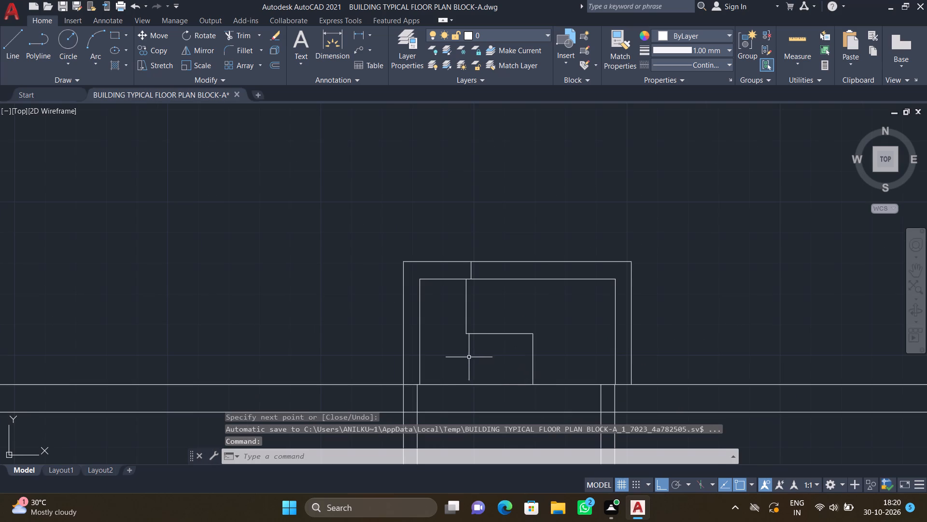
scroll(494, 365, "down", 3)
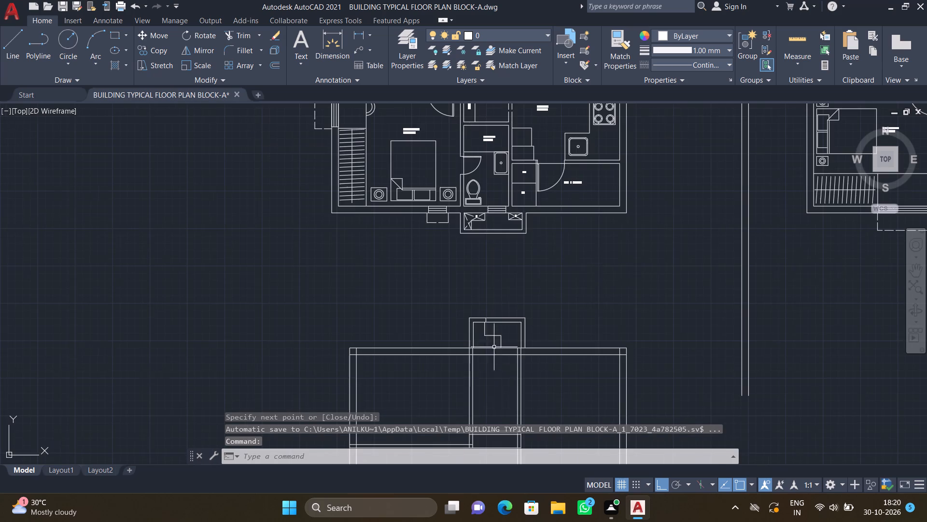
scroll(491, 381, "down", 3)
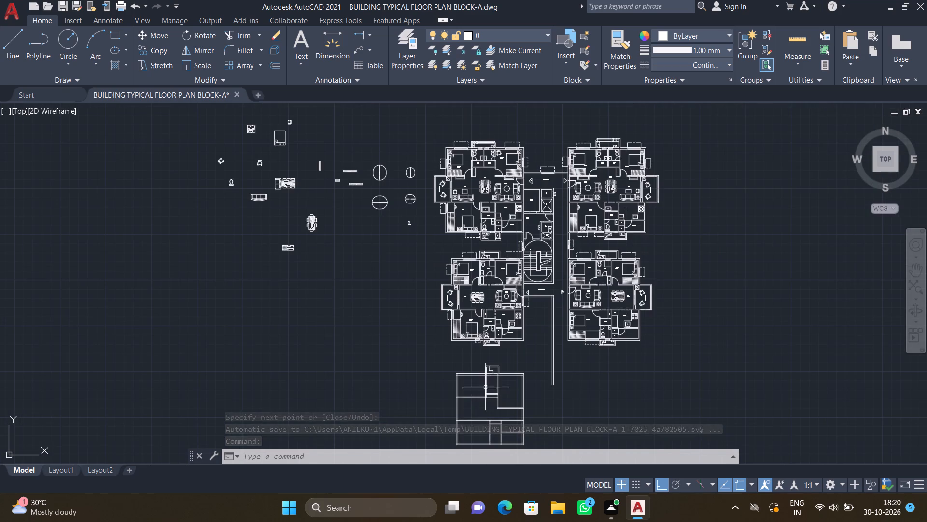
middle_click(482, 275)
scroll(485, 347, "down", 1)
scroll(493, 415, "up", 2)
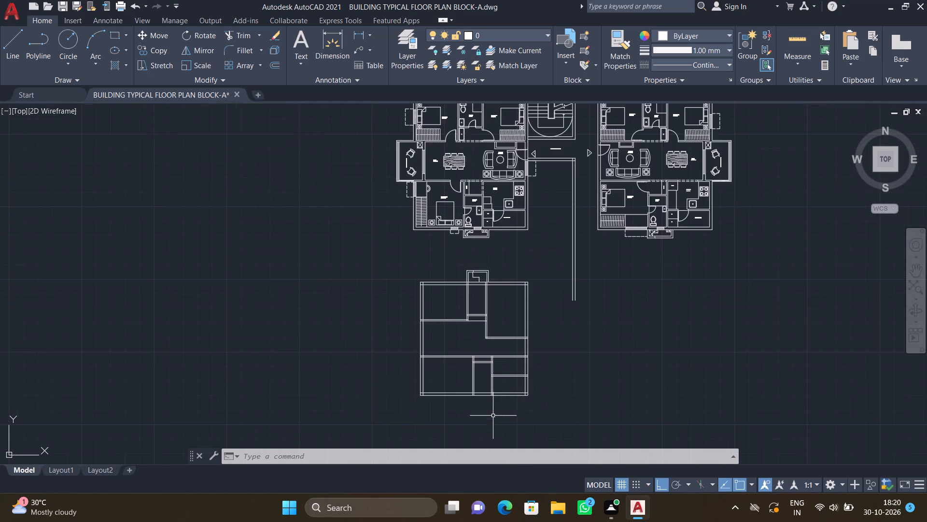
scroll(487, 414, "up", 2)
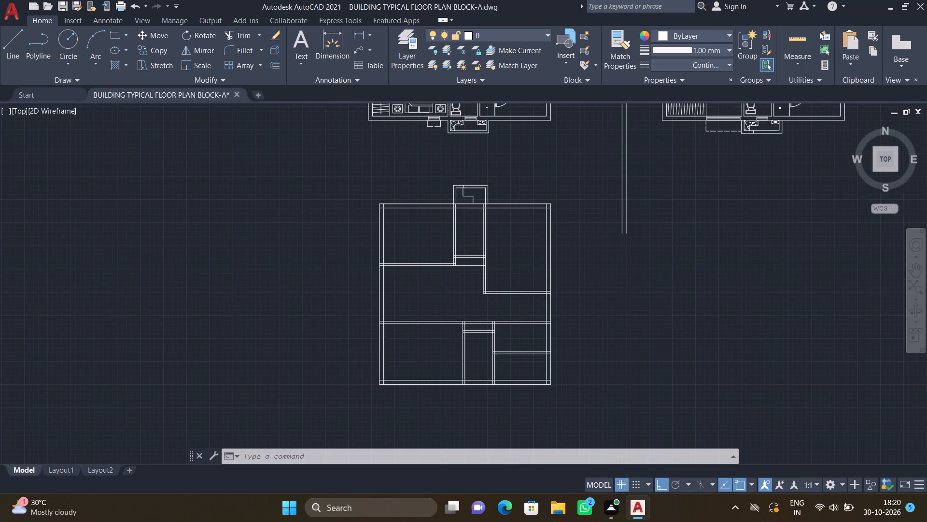
key("l")
key("Return")
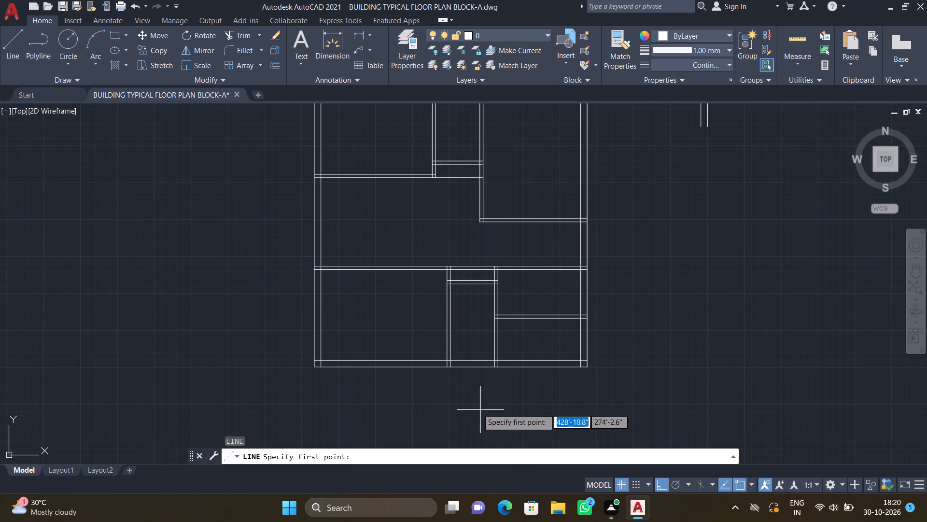
scroll(433, 377, "up", 2)
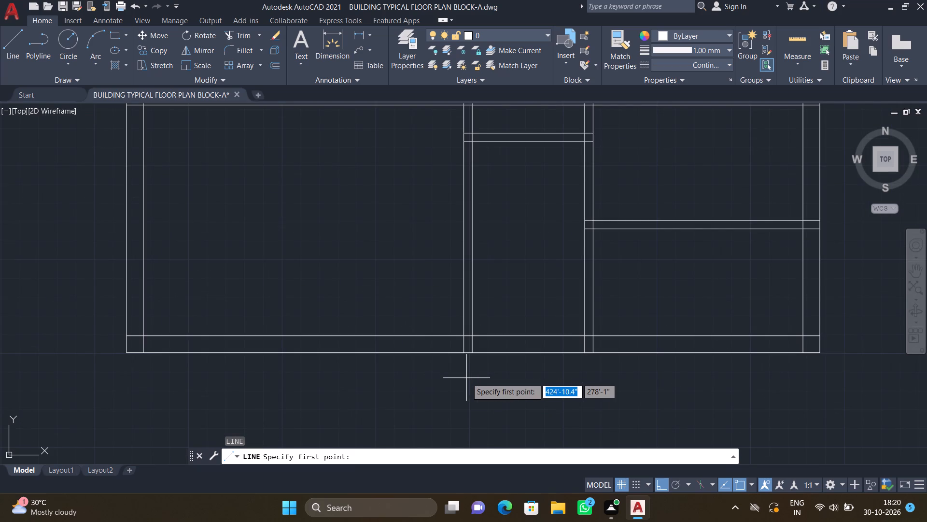
scroll(461, 362, "up", 1)
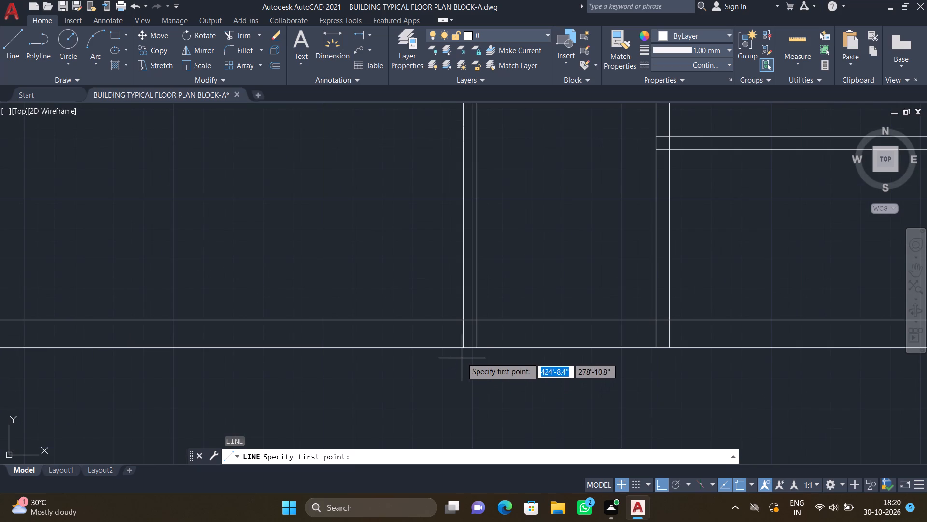
left_click(463, 347)
scroll(460, 383, "down", 2)
middle_click_drag(450, 403, 449, 338)
scroll(451, 347, "down", 1)
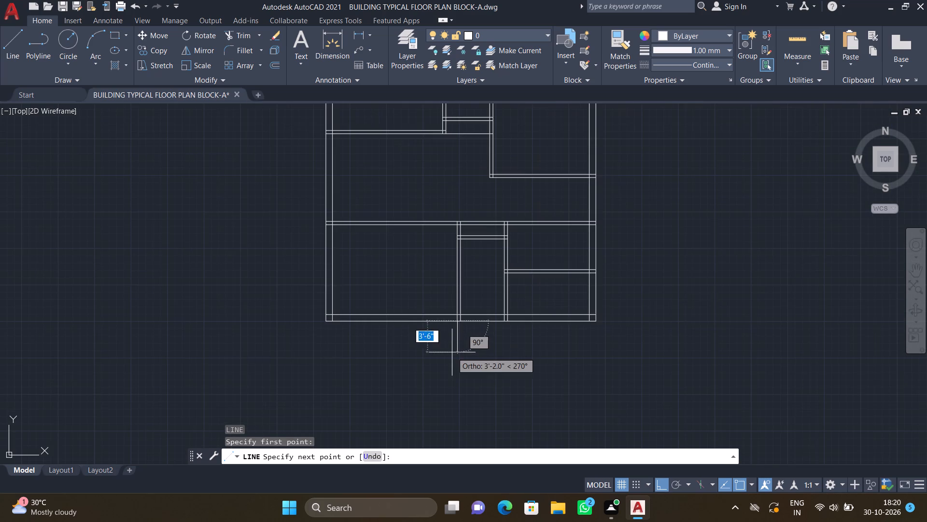
scroll(454, 348, "up", 2)
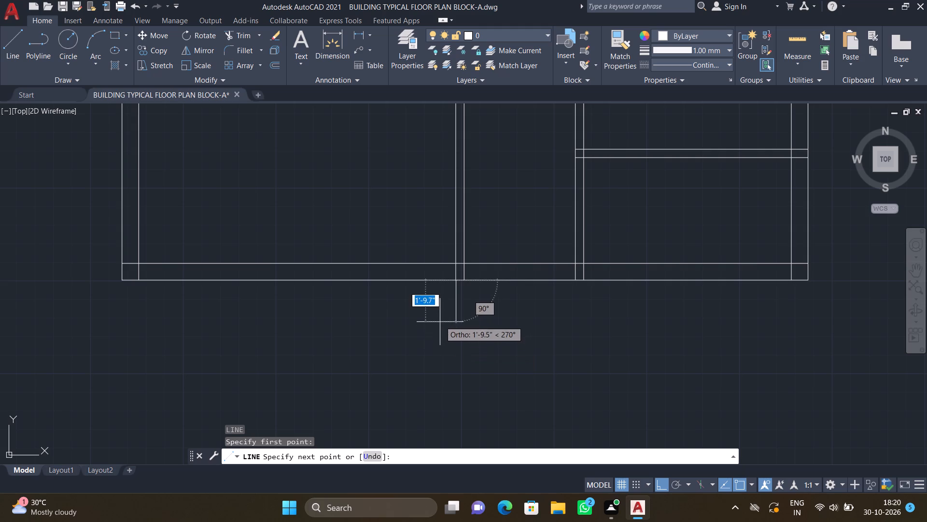
scroll(452, 336, "up", 1)
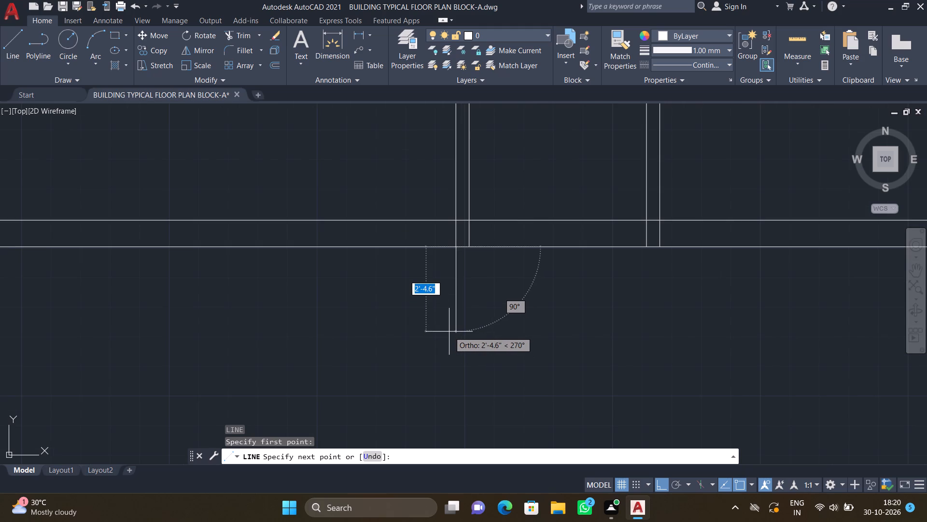
scroll(463, 307, "down", 1)
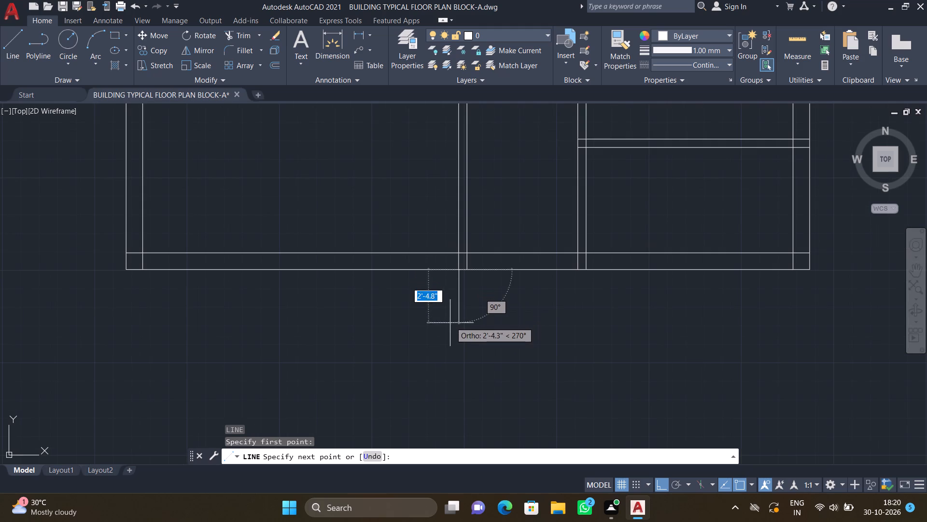
scroll(468, 324, "up", 2)
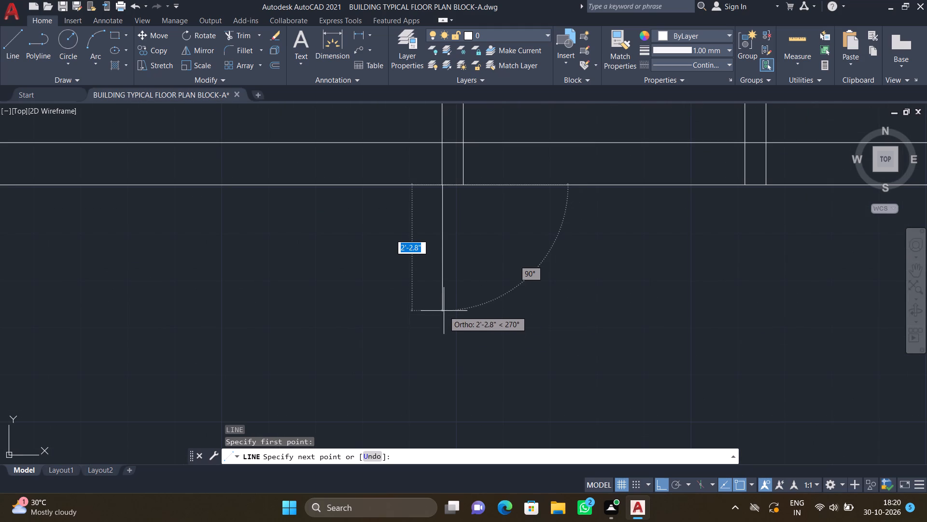
left_click(444, 311)
scroll(544, 328, "down", 2)
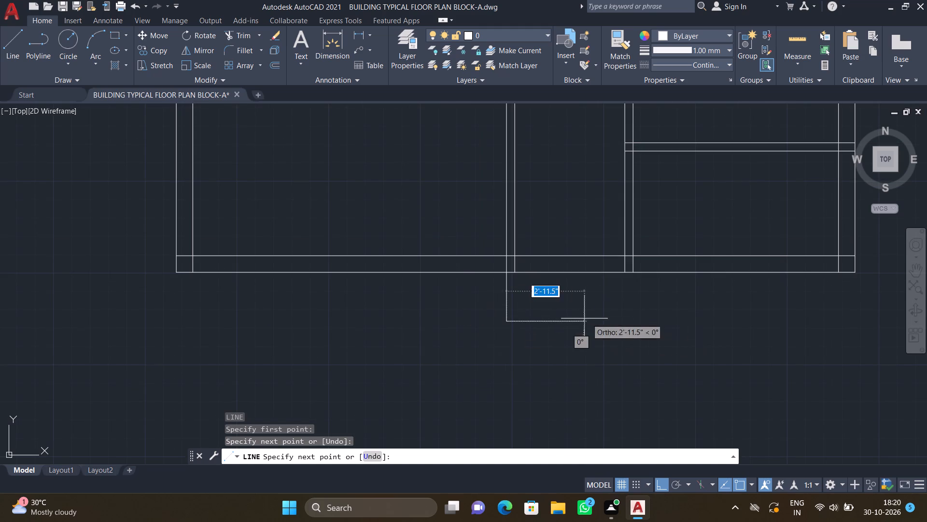
scroll(674, 316, "up", 2)
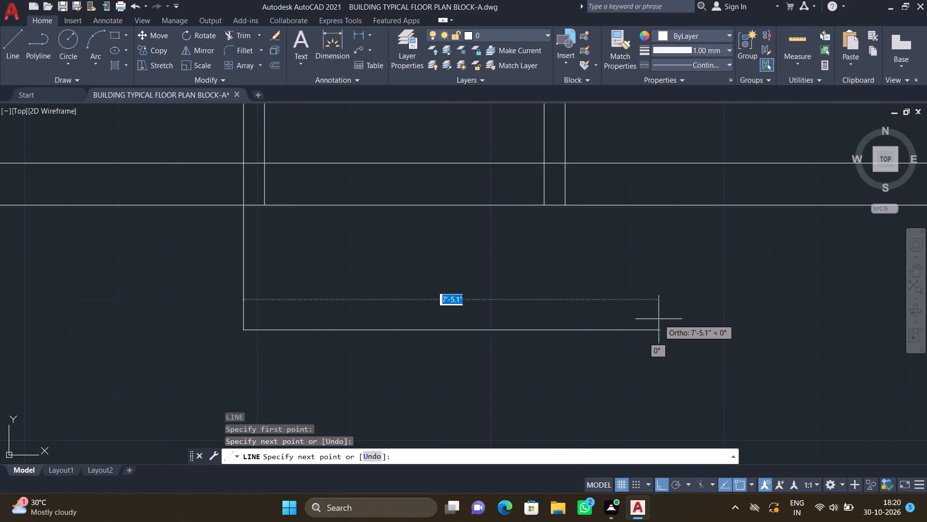
left_click(645, 310)
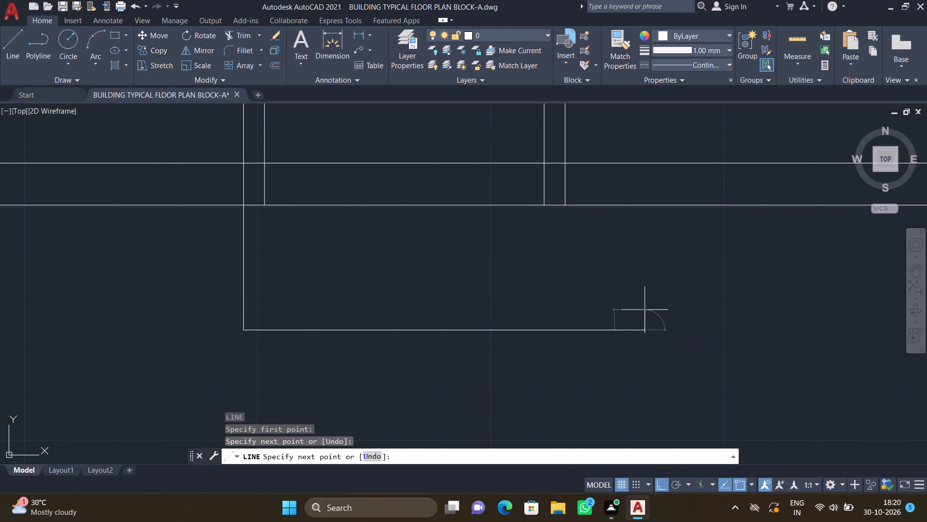
scroll(637, 209, "up", 1)
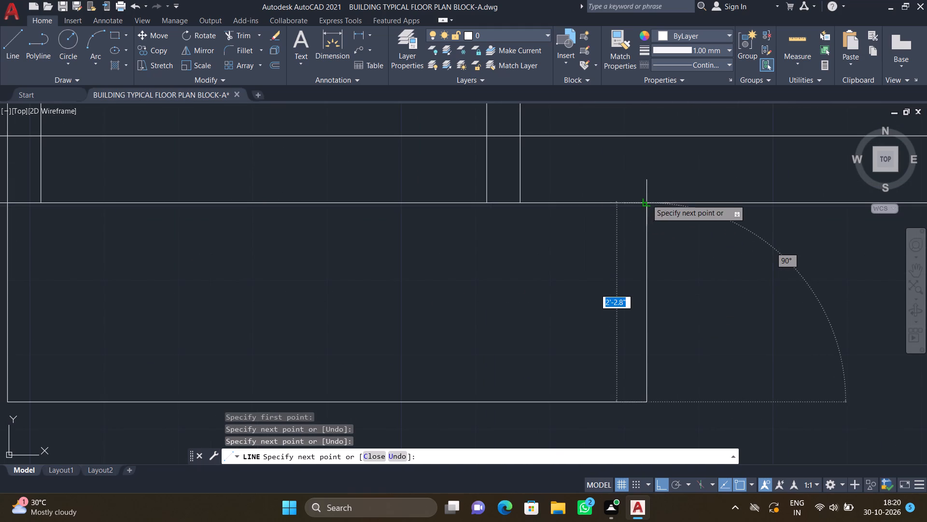
left_click(647, 199)
key("Return")
Draw a parallel inner outline inside the bottom projection, about 6'-3" wide and 1'-10" deep, starting and ending on the outer wall line.
scroll(523, 215, "down", 1)
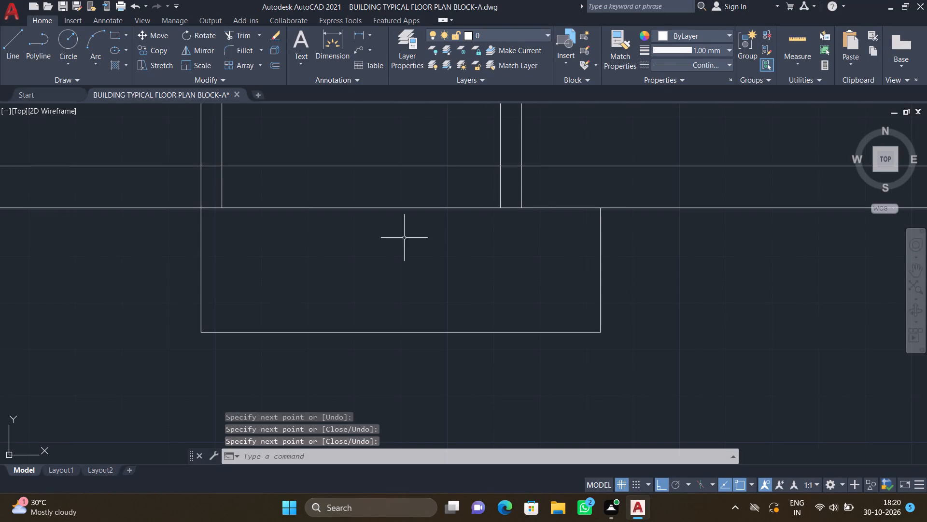
key("l")
key("Return")
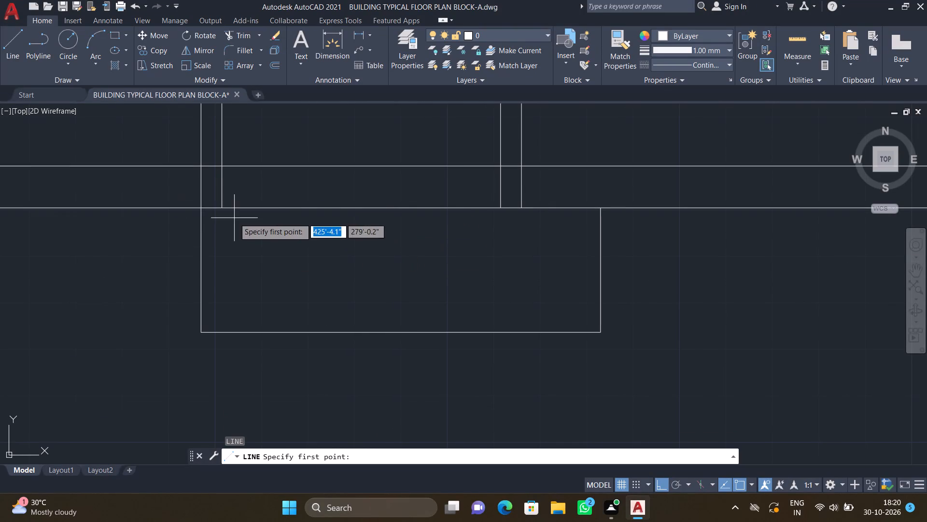
scroll(234, 217, "up", 3)
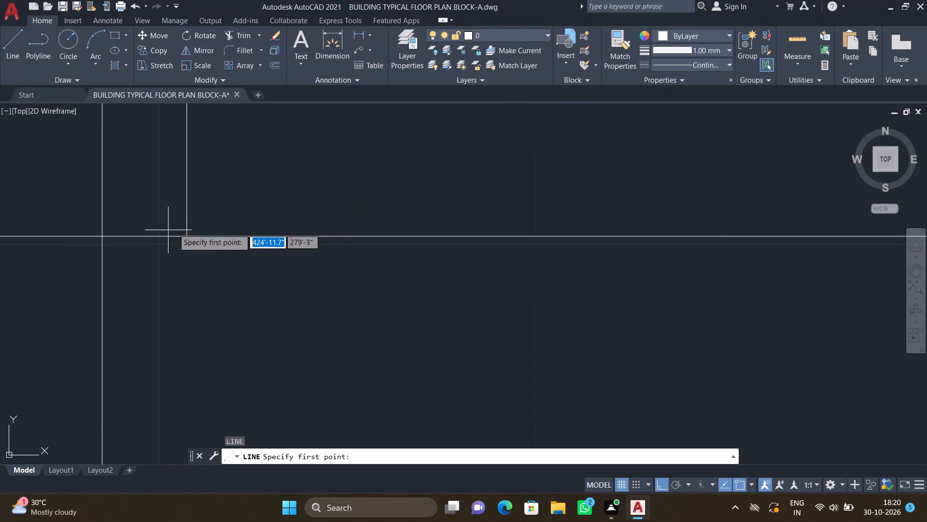
left_click(199, 238)
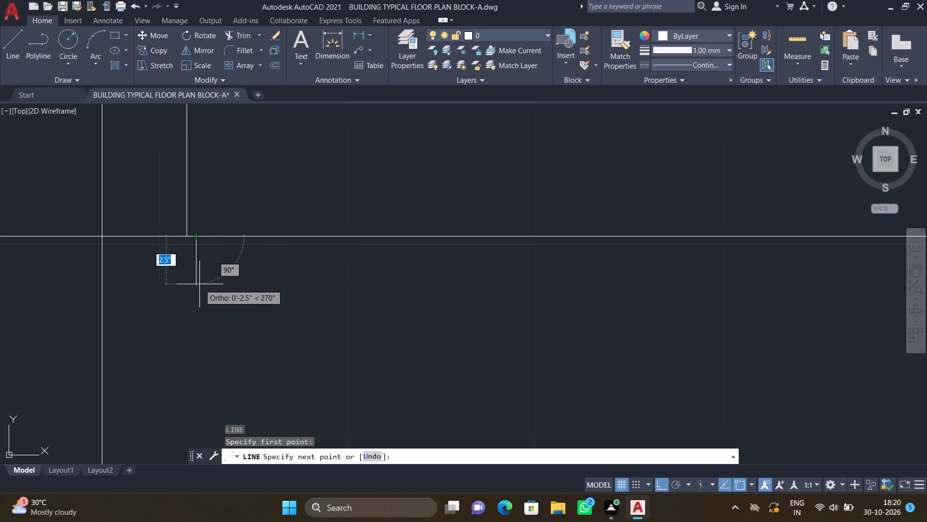
scroll(199, 284, "down", 3)
scroll(196, 380, "up", 1)
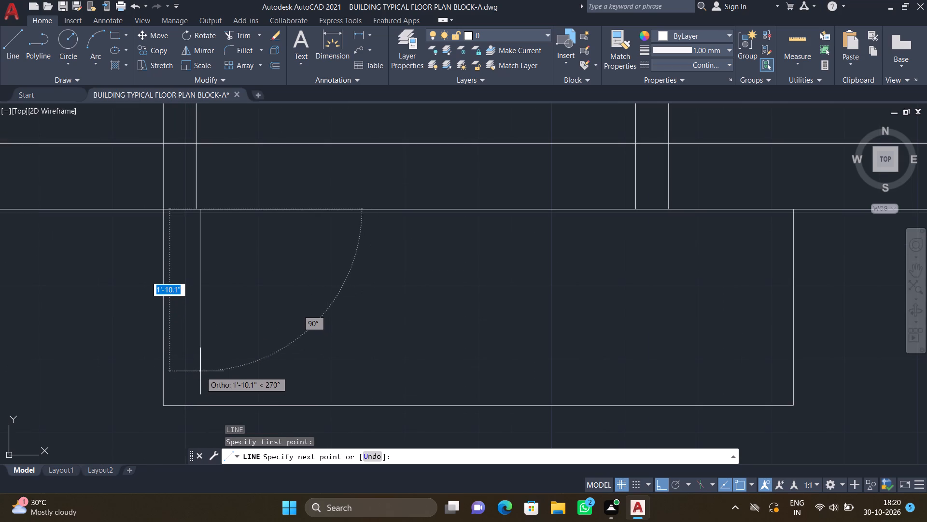
left_click(200, 371)
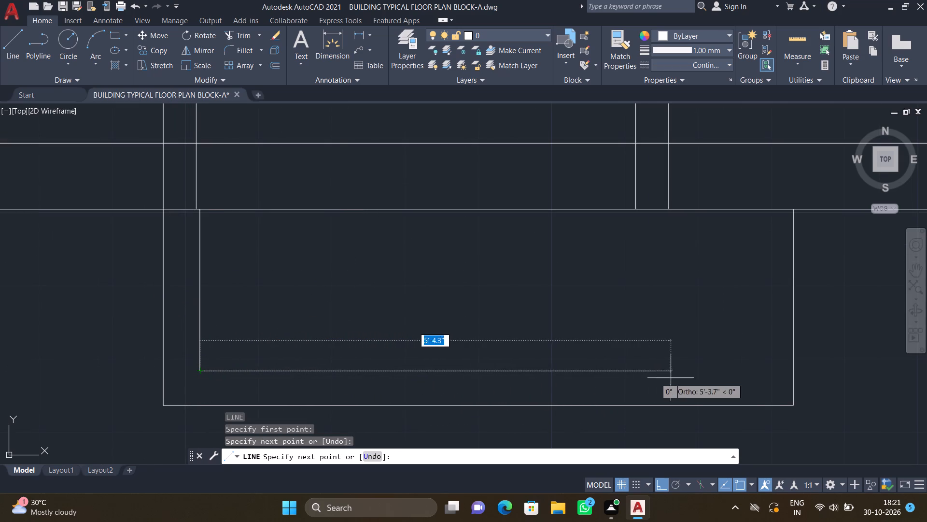
left_click(752, 372)
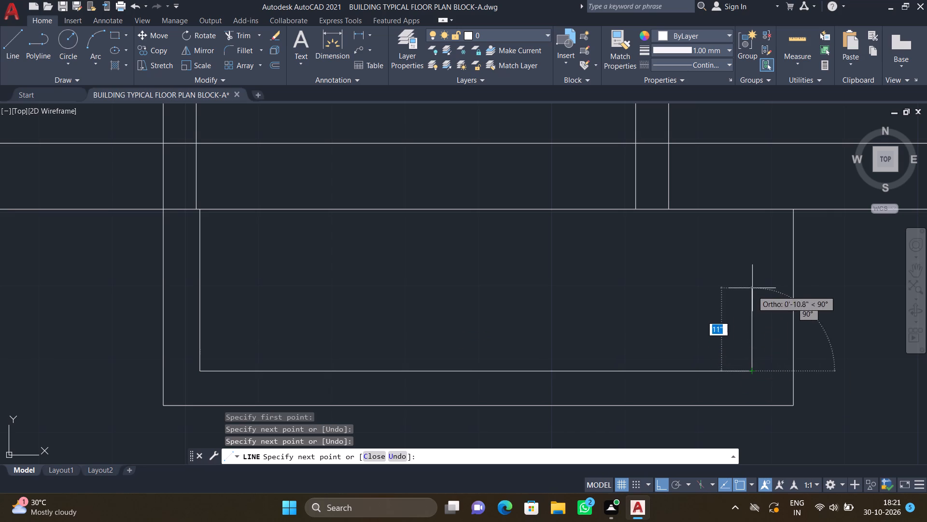
scroll(754, 232, "up", 1)
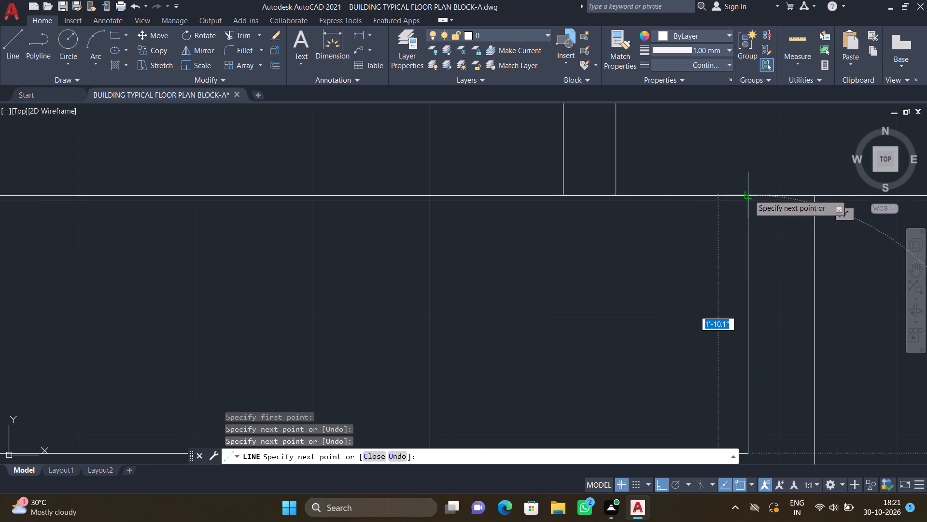
left_click(748, 194)
key("Return")
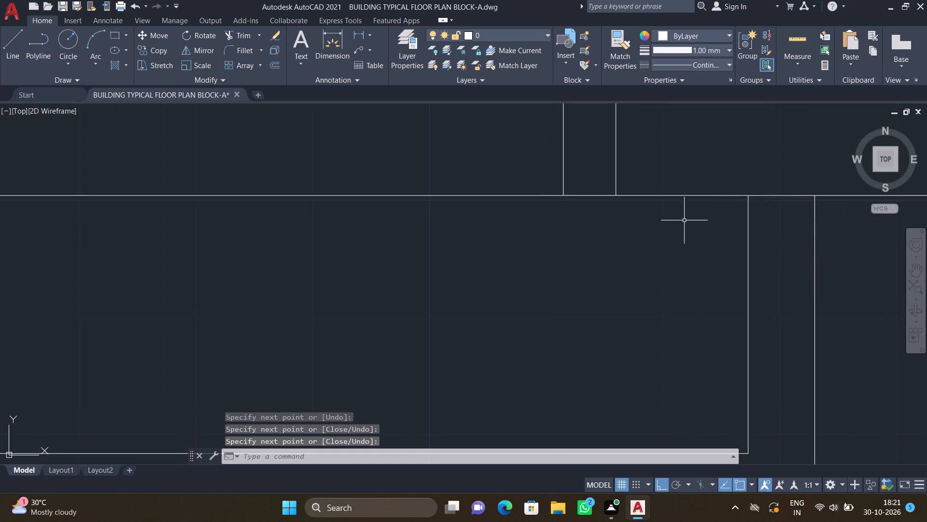
Draw a short vertical line about 5" long across the bottom projection's lower band, joining its inner and outer outlines near the left end.
scroll(671, 222, "down", 4)
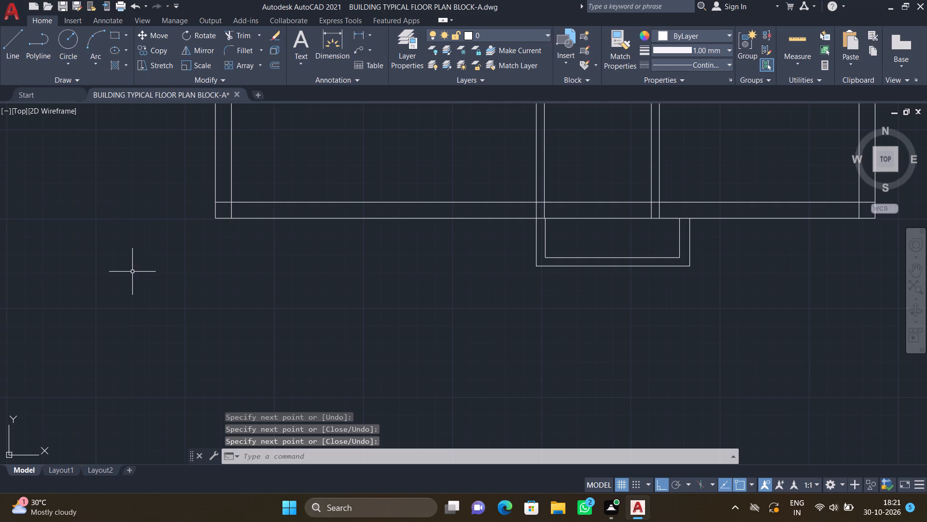
scroll(629, 232, "up", 2)
key("l")
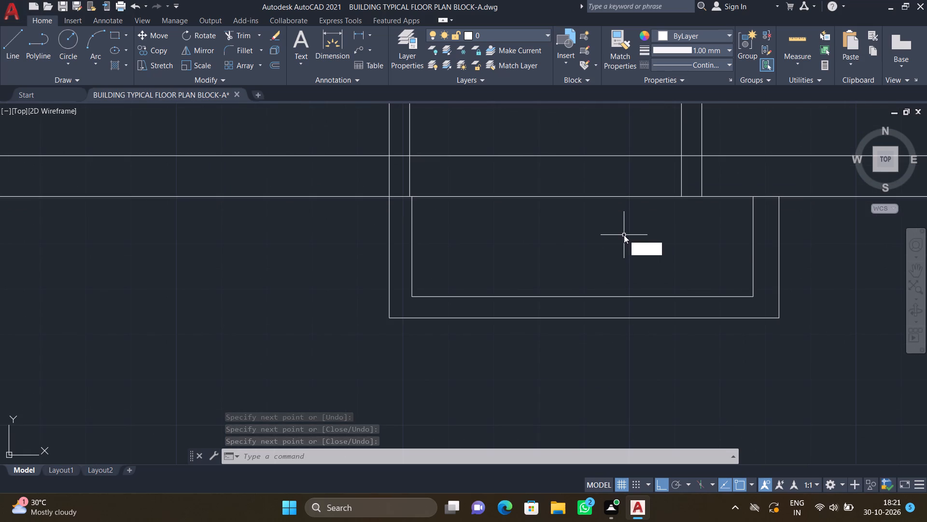
key("Return")
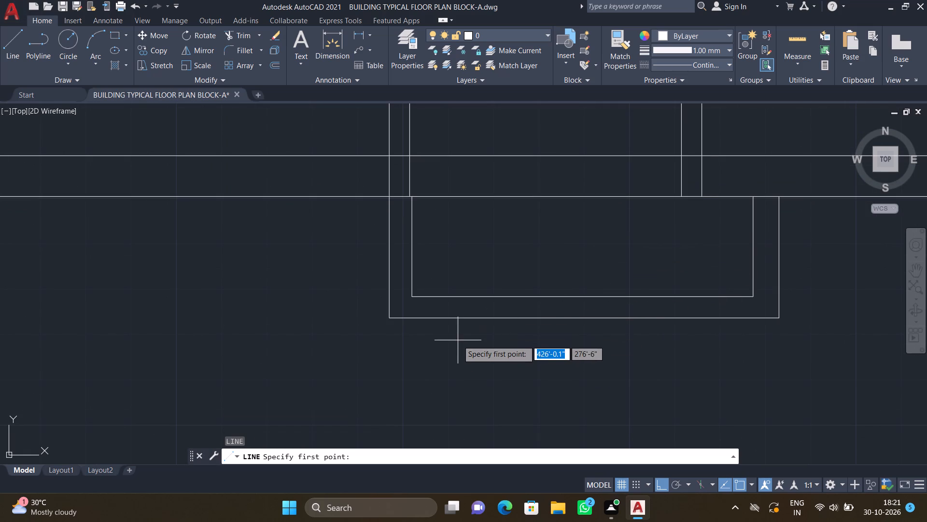
scroll(453, 310, "up", 2)
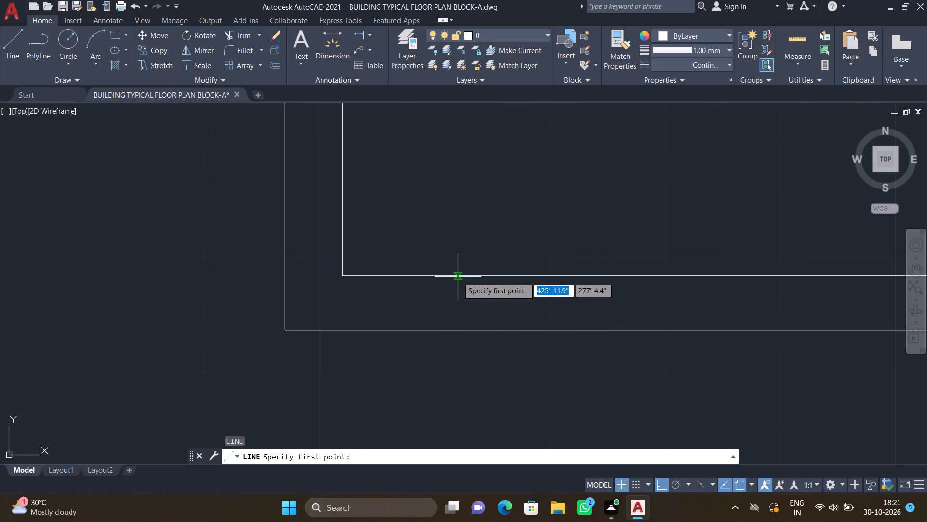
left_click(458, 275)
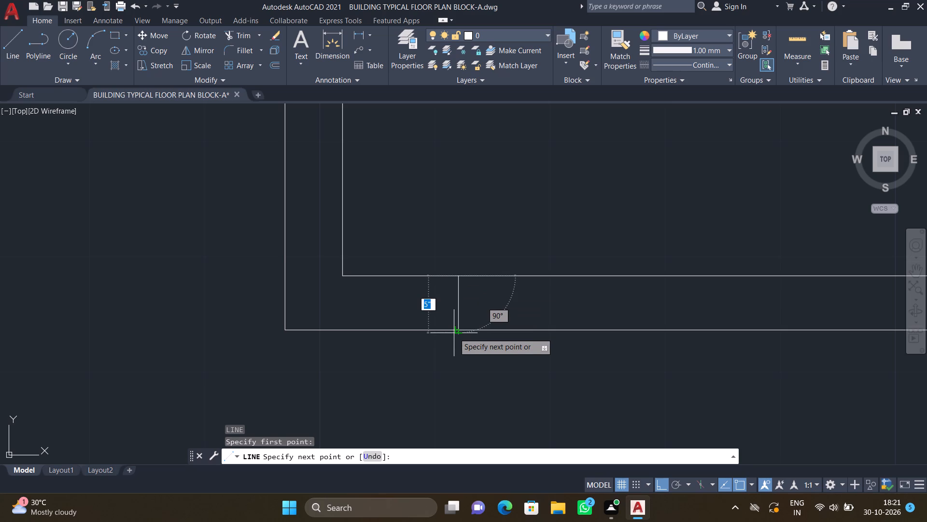
left_click(456, 329)
key("Return")
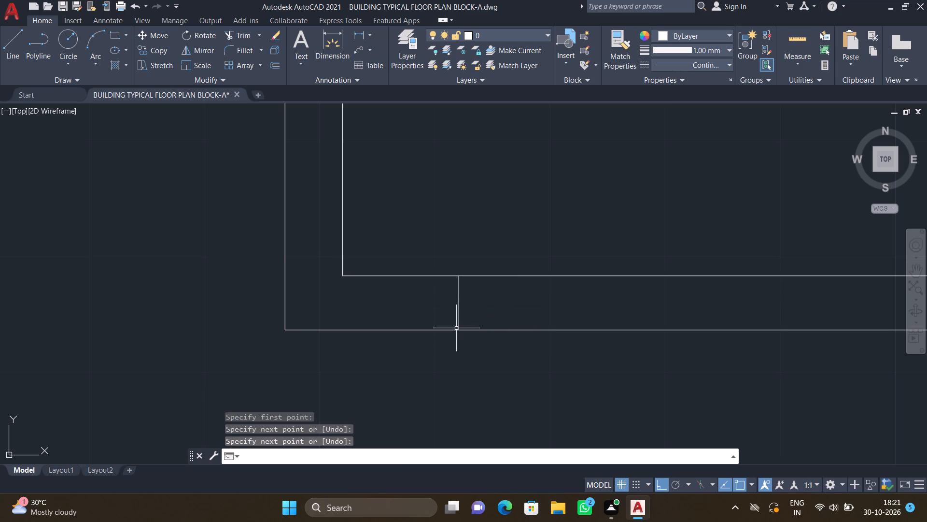
Draw a stepped line in the bottom projection from the short line's upper end: about 1'-1" up, 1'-3" right, and up to the outer wall.
scroll(454, 323, "down", 2)
middle_click_drag(457, 274, 452, 314)
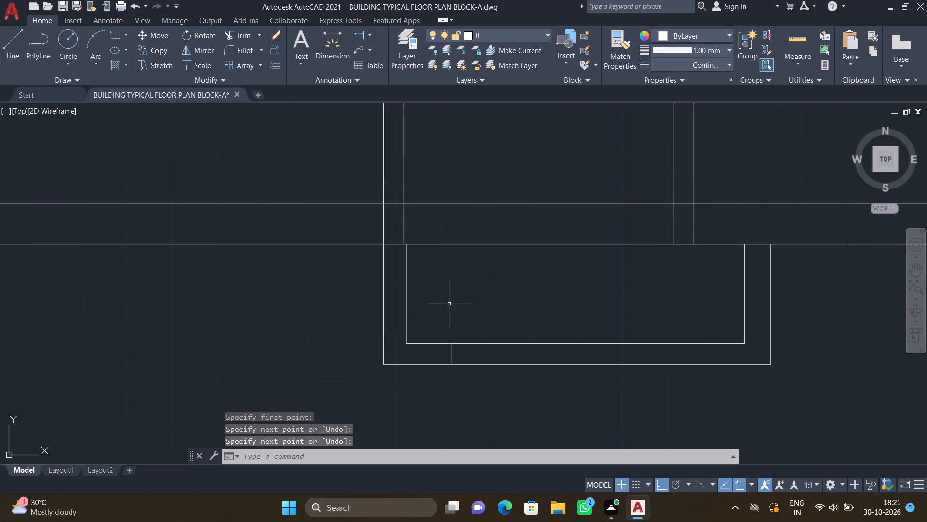
key("l")
key("Return")
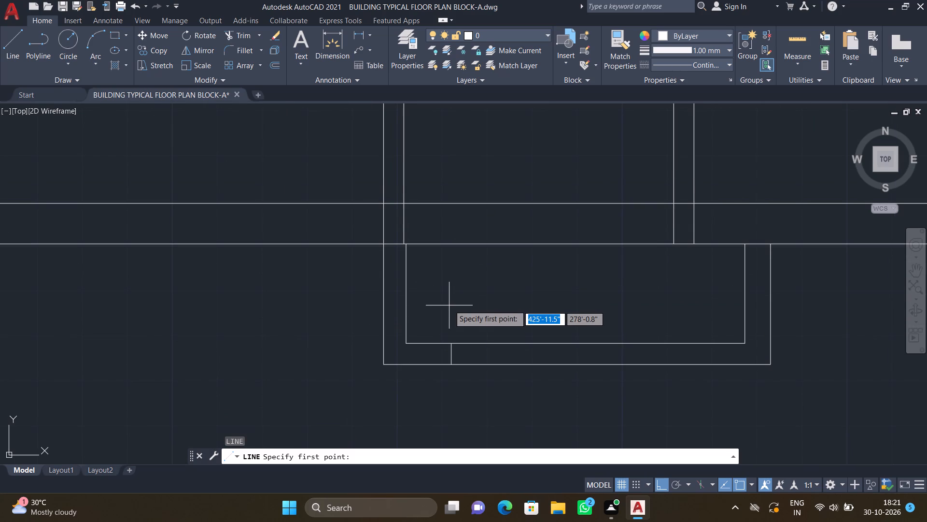
scroll(450, 313, "up", 1)
left_click(448, 364)
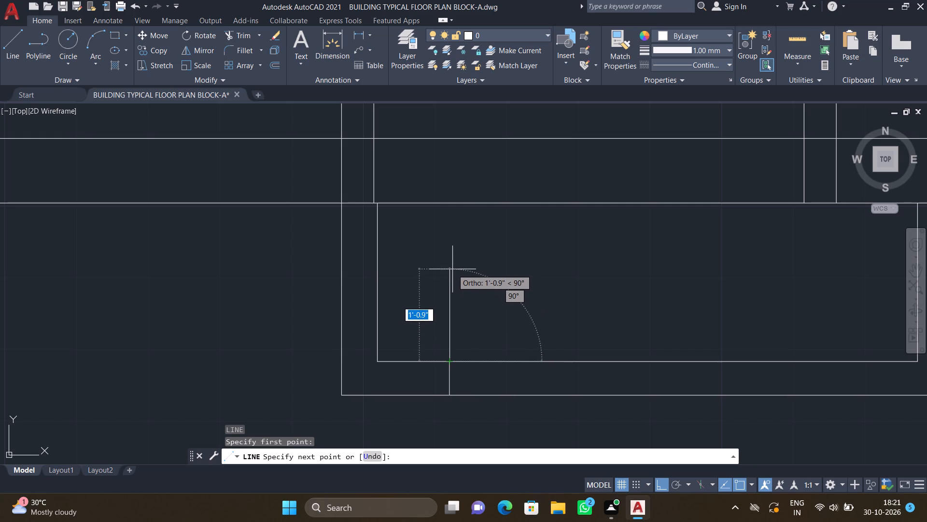
left_click(451, 271)
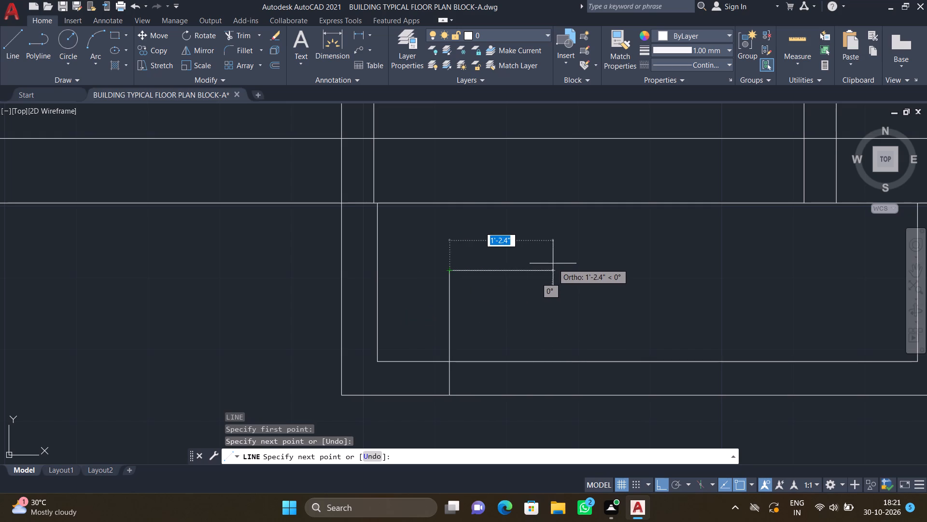
scroll(553, 263, "up", 1)
scroll(552, 263, "down", 1)
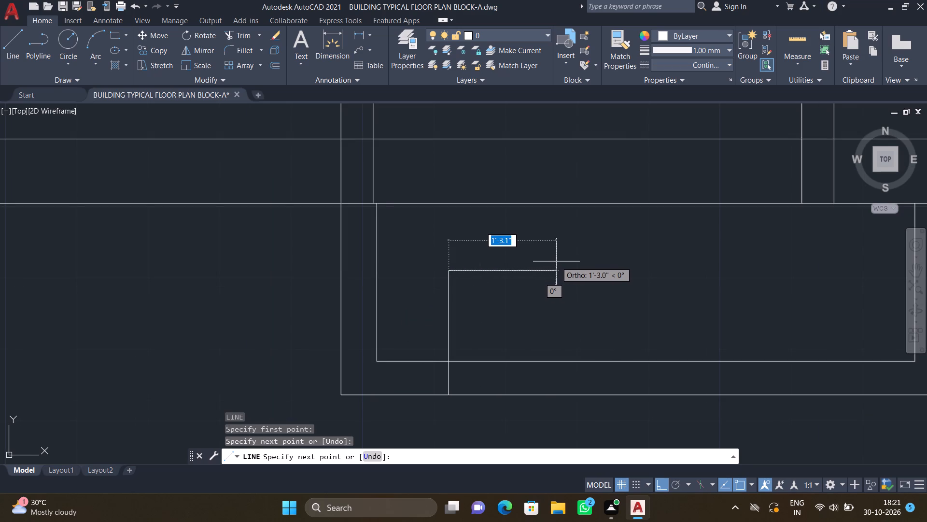
left_click(557, 261)
scroll(562, 206, "up", 2)
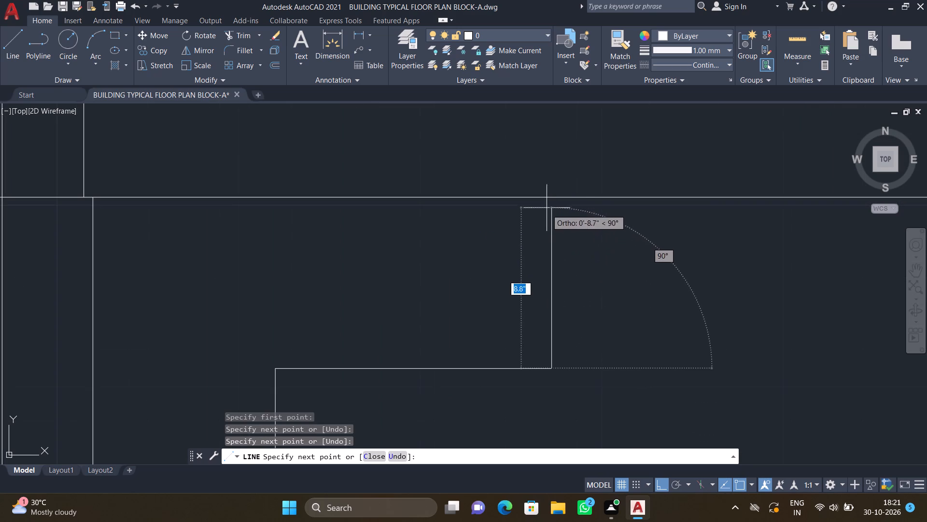
left_click(550, 199)
key("Return")
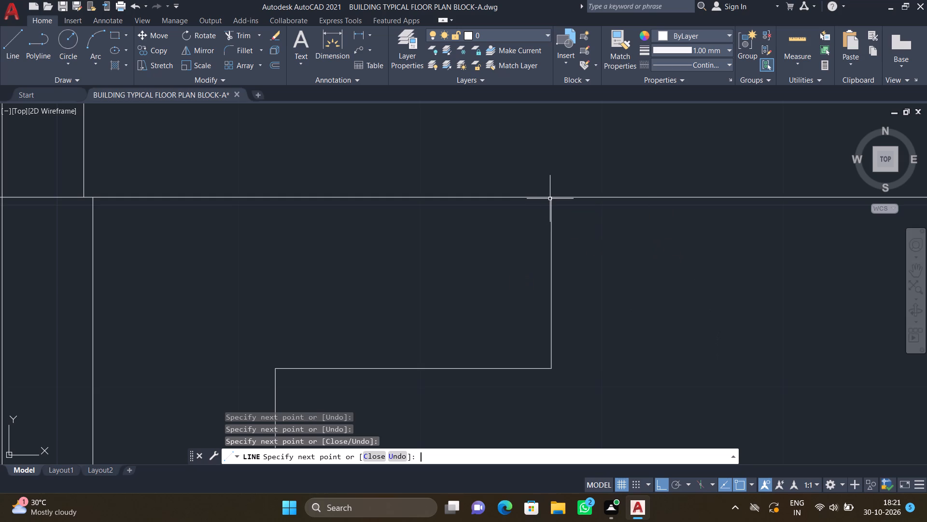
Draw an L-shaped line in the bottom projection from the narrow room's right partition: about 7.5" down and right to the inner outline.
scroll(547, 207, "down", 4)
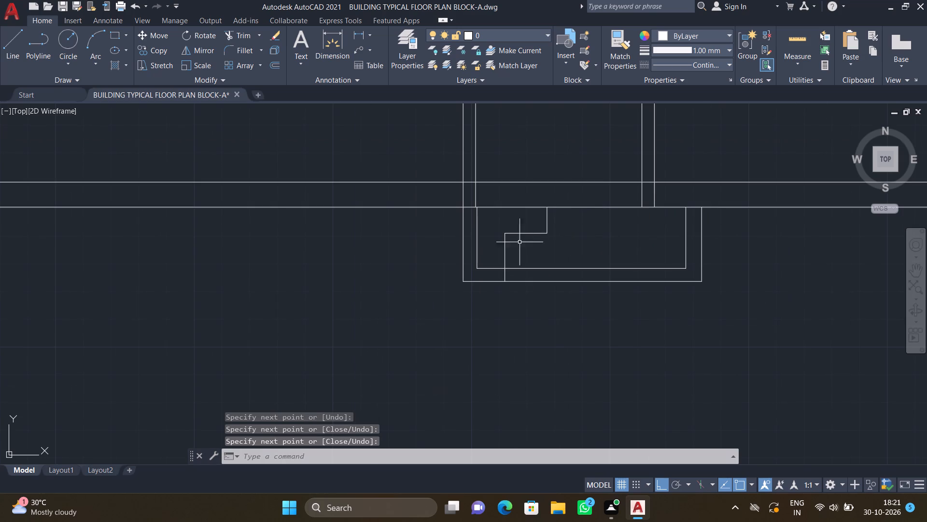
scroll(671, 234, "up", 3)
key("l")
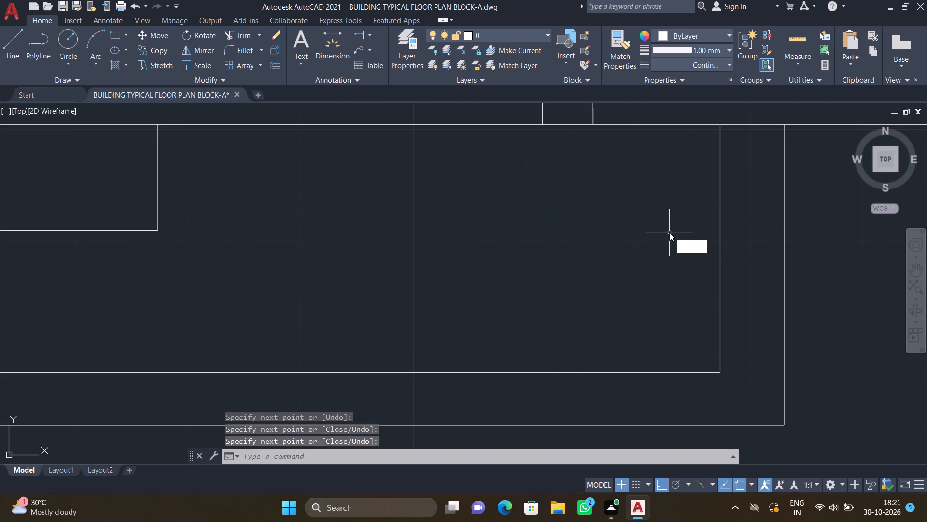
key("Return")
scroll(601, 228, "down", 2)
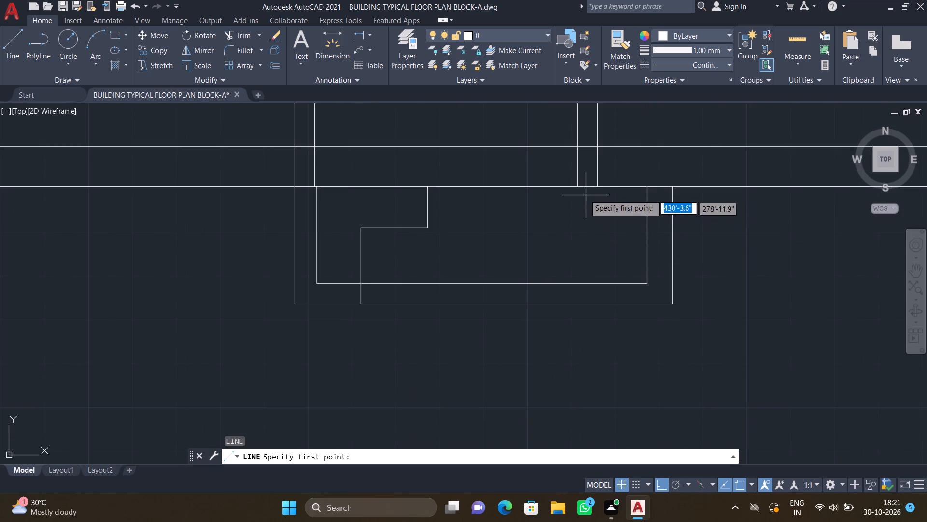
left_click_drag(580, 187, 583, 196)
scroll(578, 220, "up", 1)
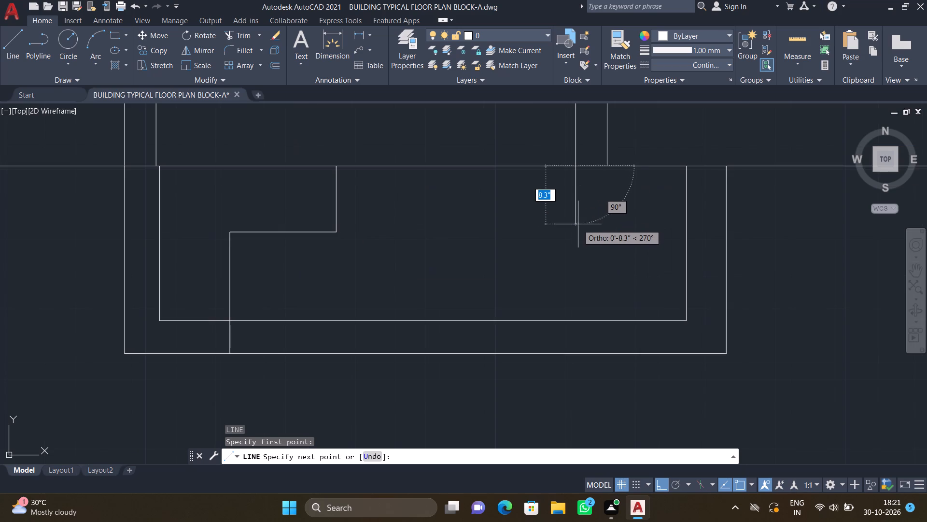
left_click(577, 219)
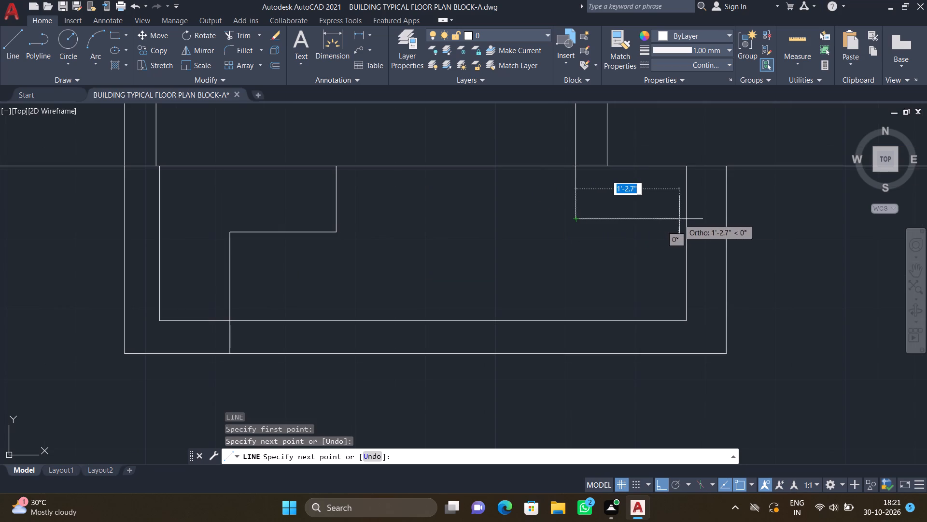
left_click(685, 219)
key("Return")
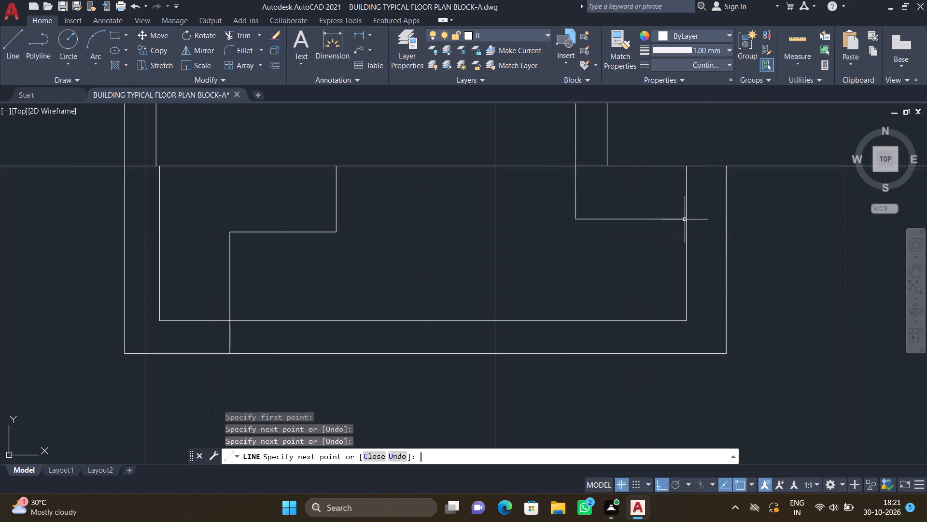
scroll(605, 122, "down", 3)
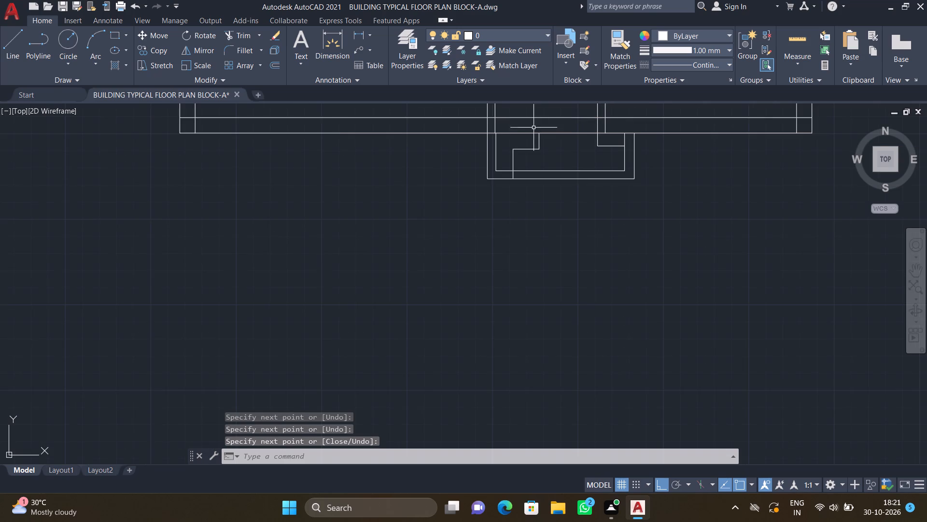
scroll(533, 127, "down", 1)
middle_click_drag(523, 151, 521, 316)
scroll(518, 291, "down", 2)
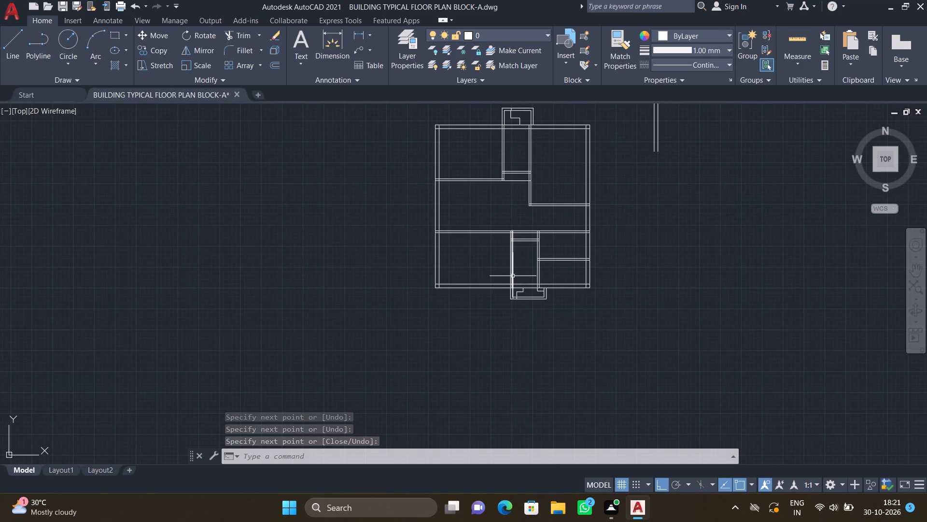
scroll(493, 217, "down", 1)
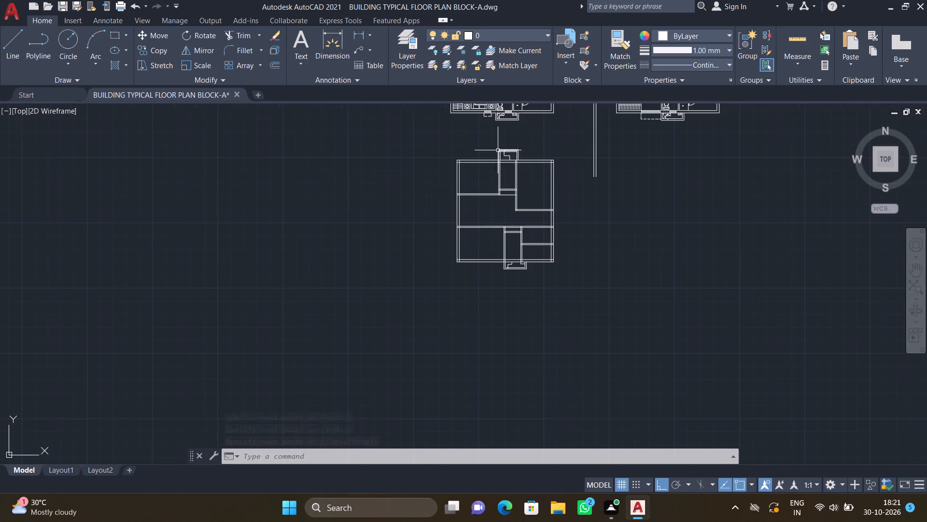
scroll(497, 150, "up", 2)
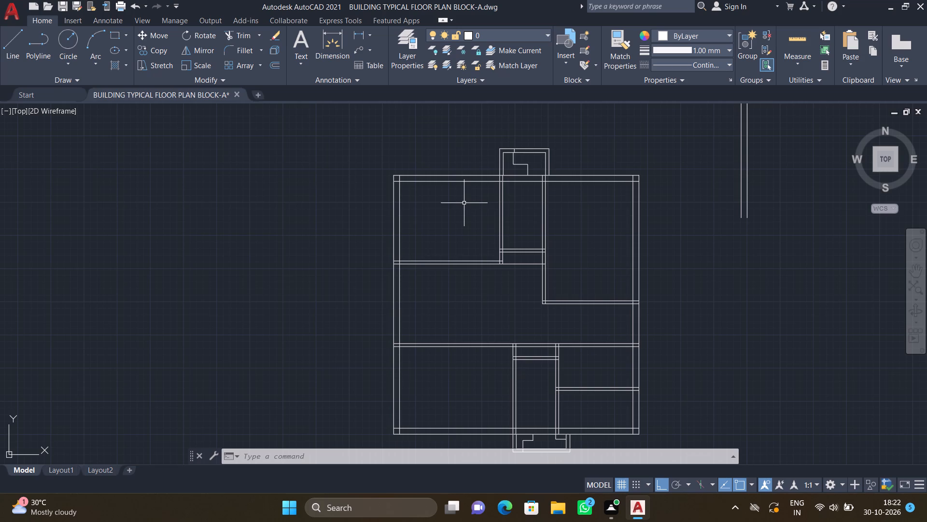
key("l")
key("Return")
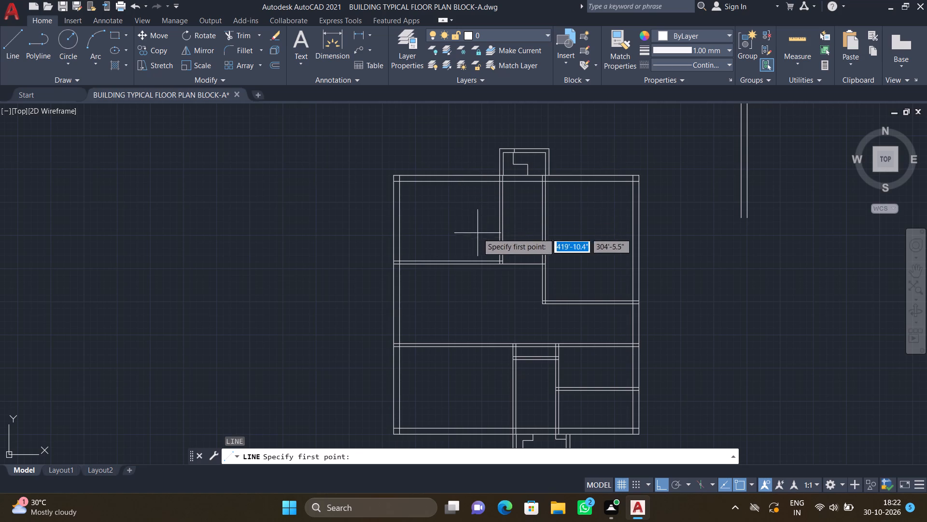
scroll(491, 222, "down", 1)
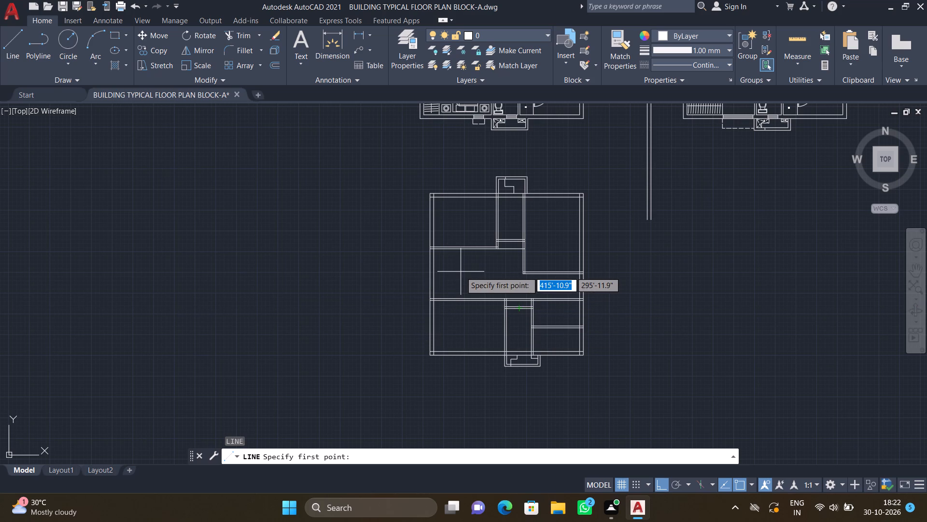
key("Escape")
Trim both left outer wall lines between the upper and lower horizontal partitions to open the middle room's left side.
type("TR")
key("Return")
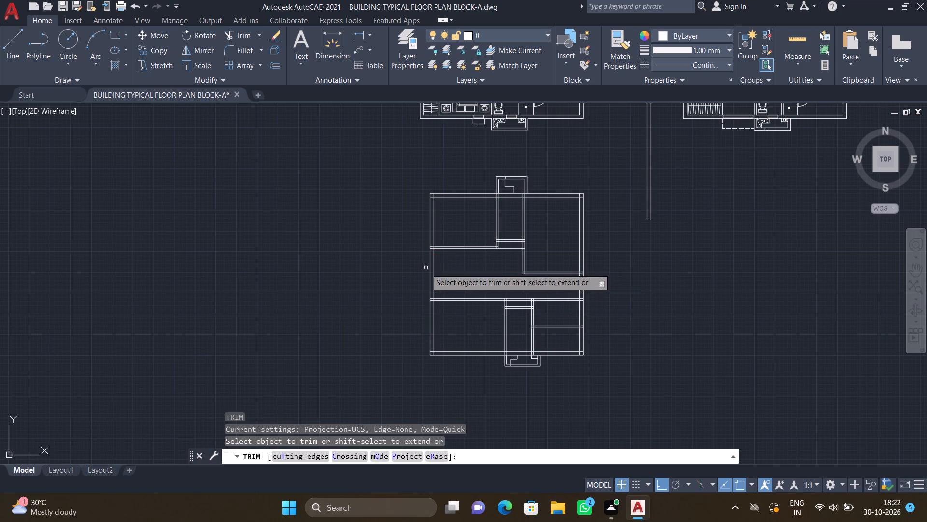
scroll(425, 270, "up", 2)
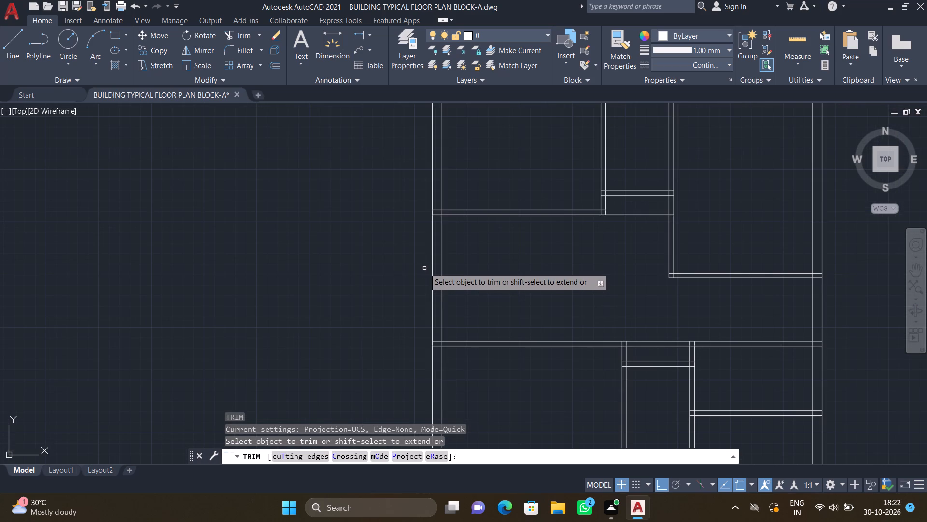
left_click_drag(421, 264, 485, 269)
key("Return")
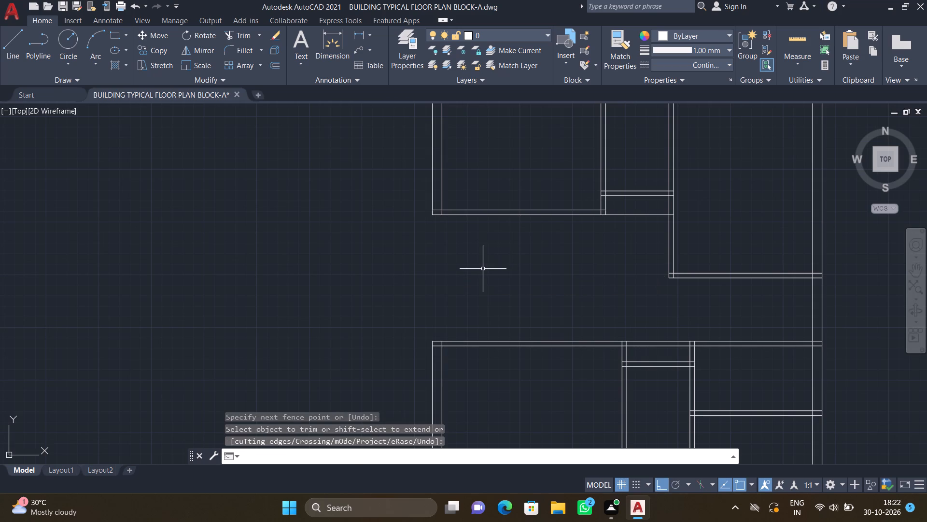
Draw a vertical line about 10' long across the middle room's left opening between both partitions, about 2'-2.5" inside the outer wall face.
key("l")
key("Return")
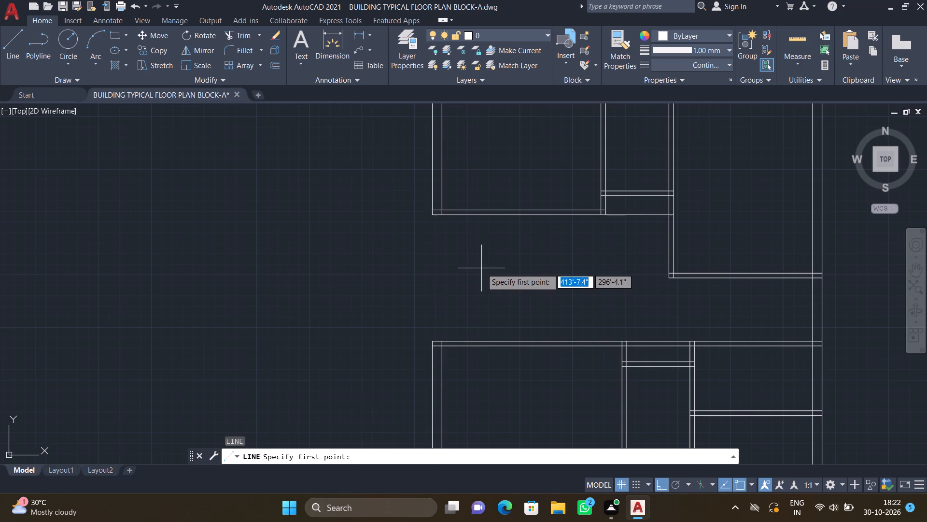
scroll(465, 213, "up", 2)
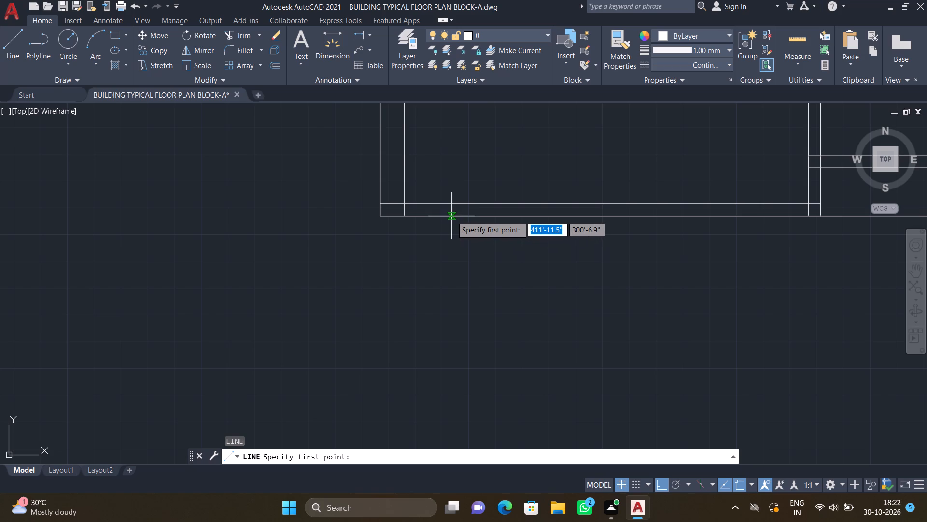
left_click(451, 215)
scroll(435, 258, "down", 3)
middle_click_drag(426, 296, 432, 276)
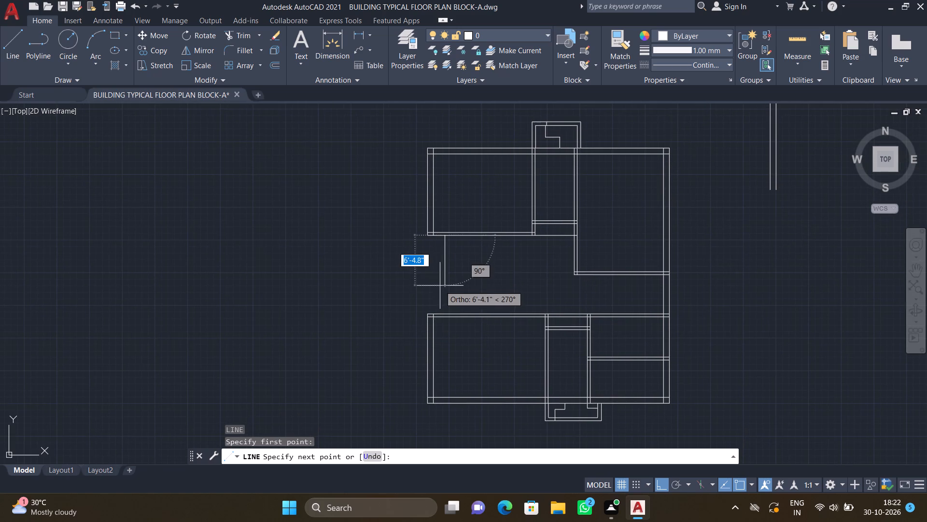
scroll(433, 332, "up", 2)
scroll(460, 265, "up", 2)
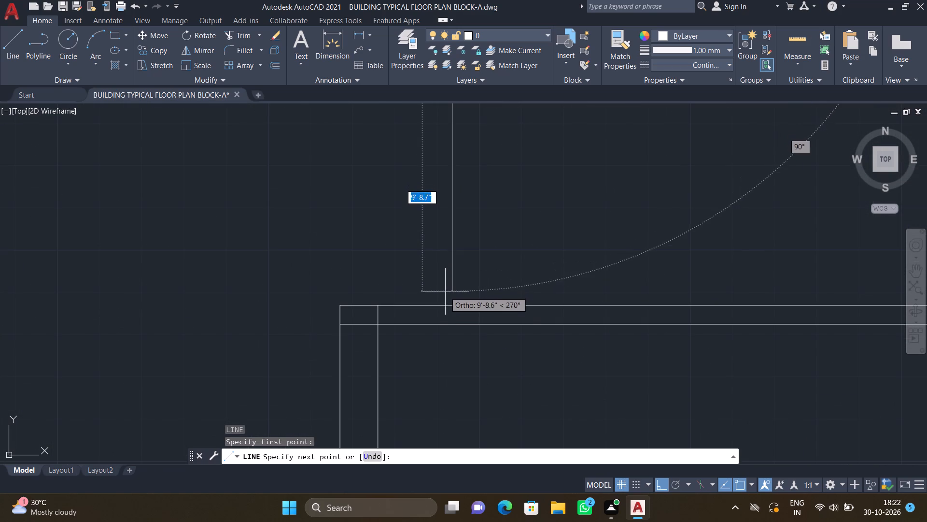
left_click(451, 305)
key("Return")
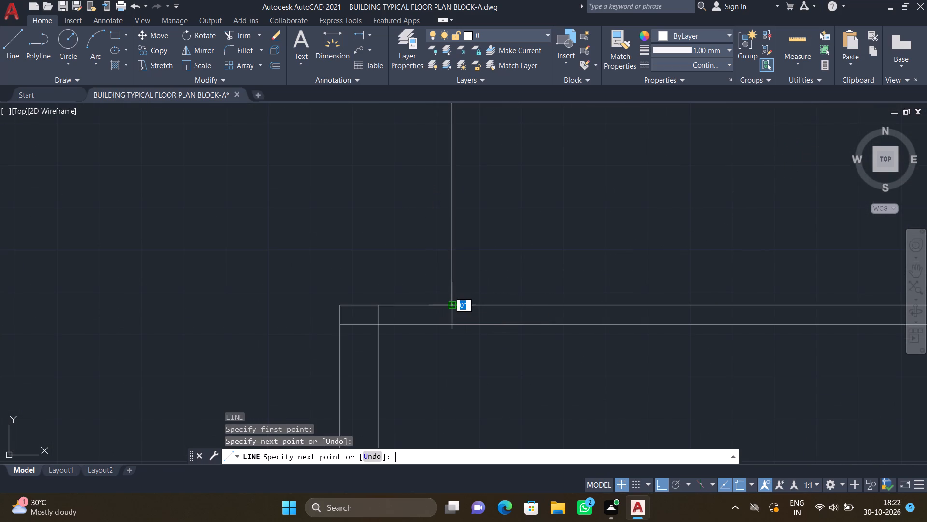
Offset the new vertical line 9" to the right to form a wall across the middle room's left opening.
scroll(451, 294, "down", 4)
scroll(466, 231, "up", 2)
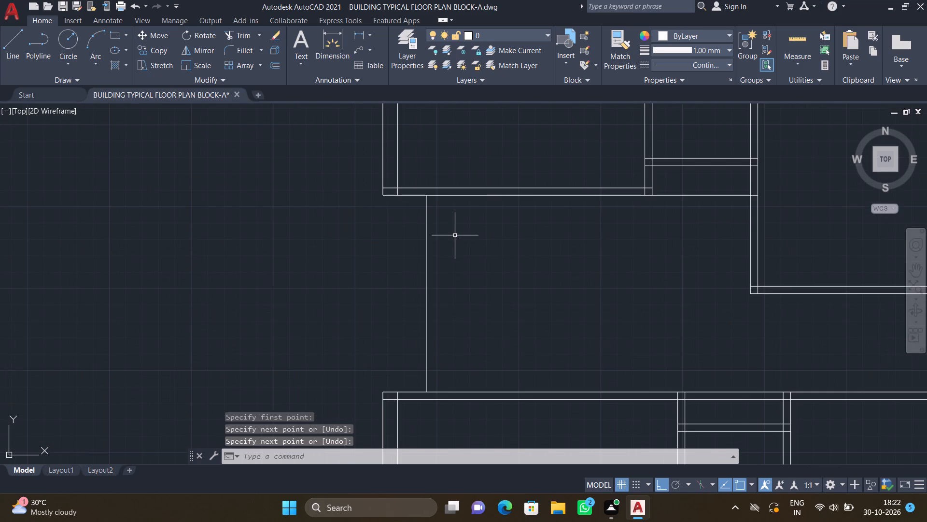
key("o")
key("Return")
type("9\"")
key("Return")
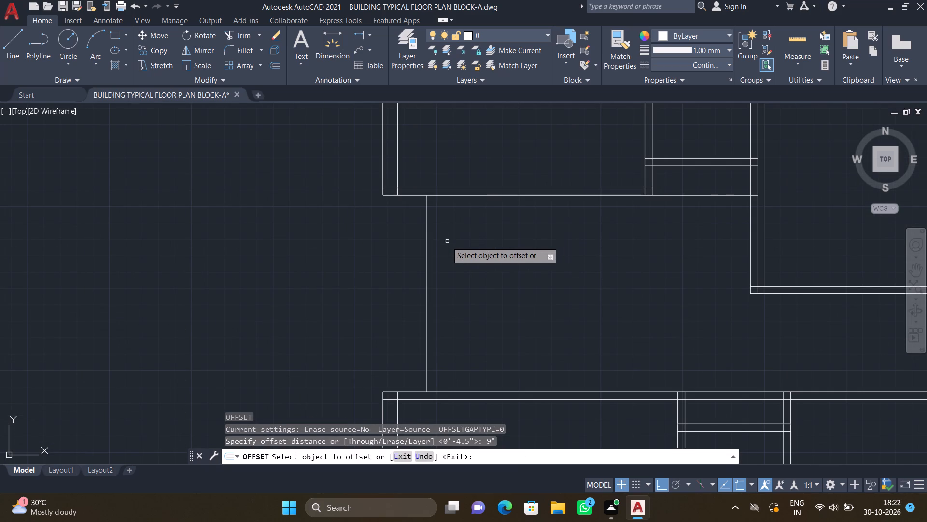
left_click(427, 242)
left_click(477, 248)
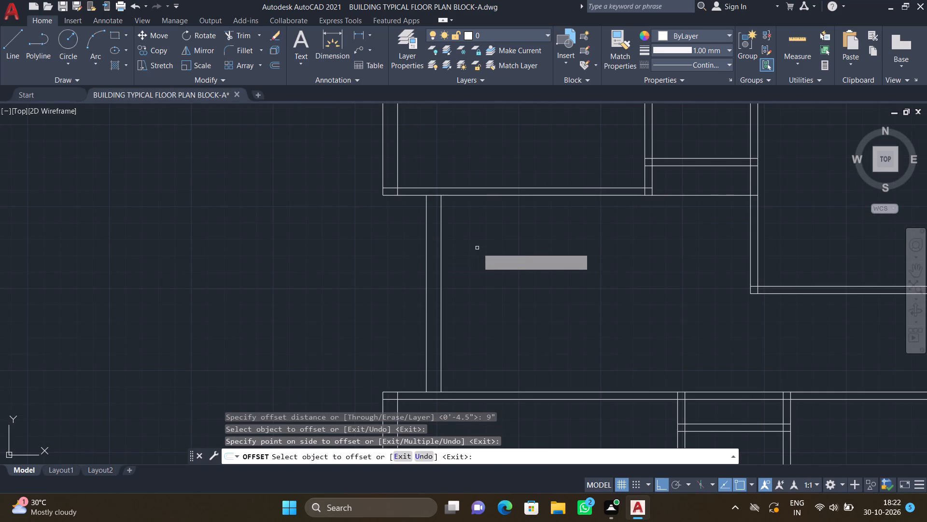
key("Return")
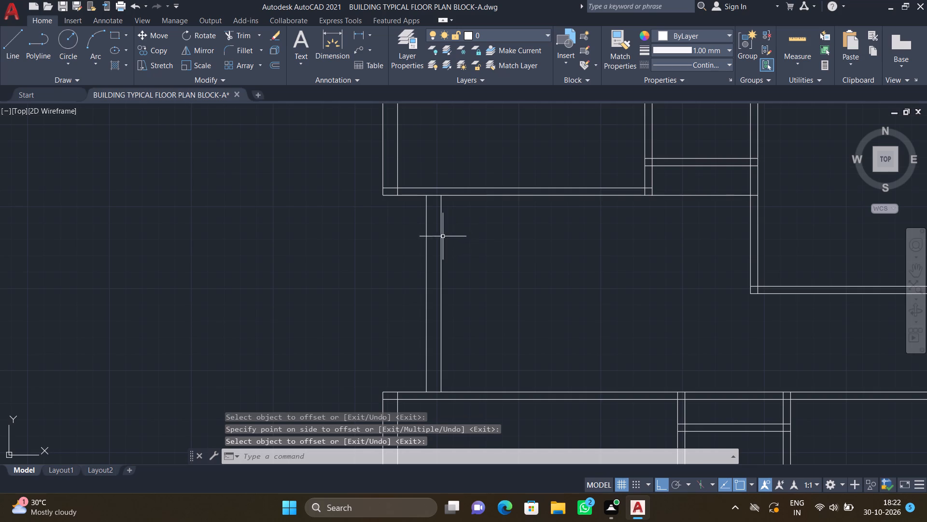
Offset the left line of the new vertical wall 5'8" to the left, outside the unit.
scroll(442, 236, "down", 2)
scroll(433, 253, "up", 2)
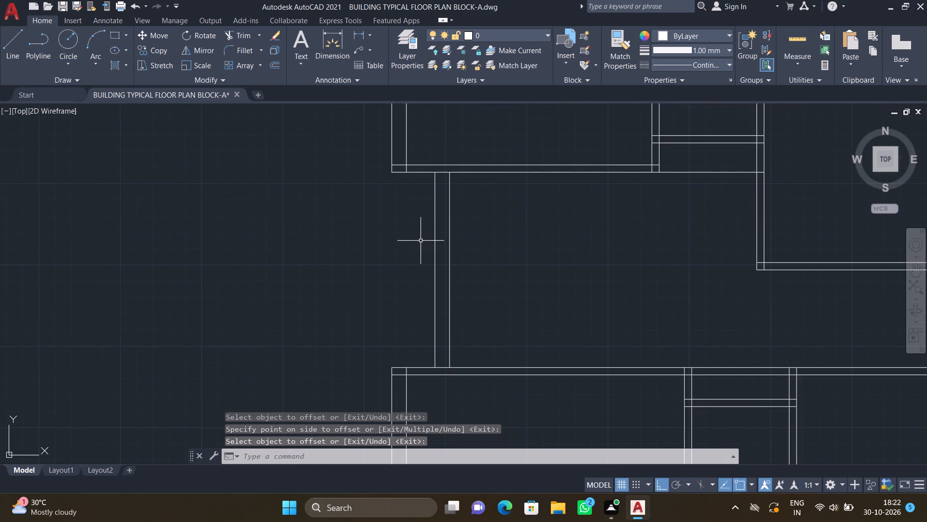
key("o")
key("Return")
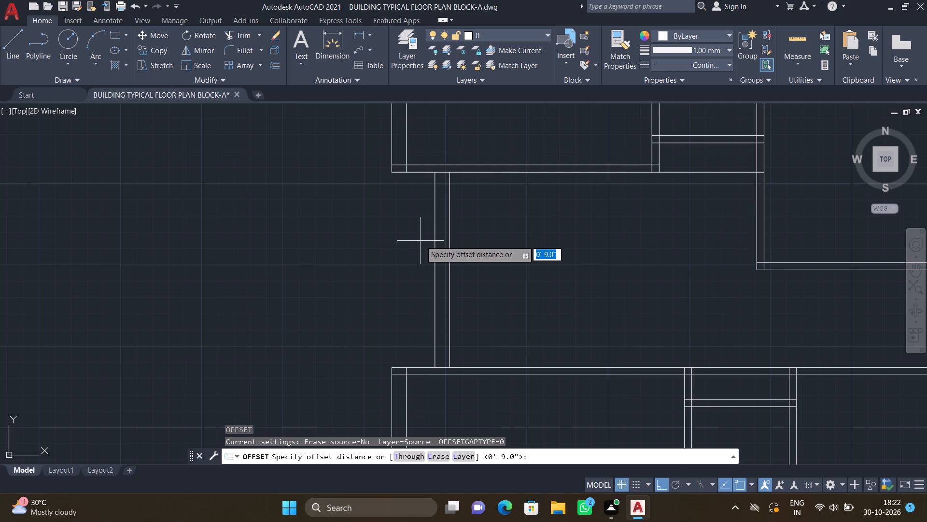
type("5'")
key("8")
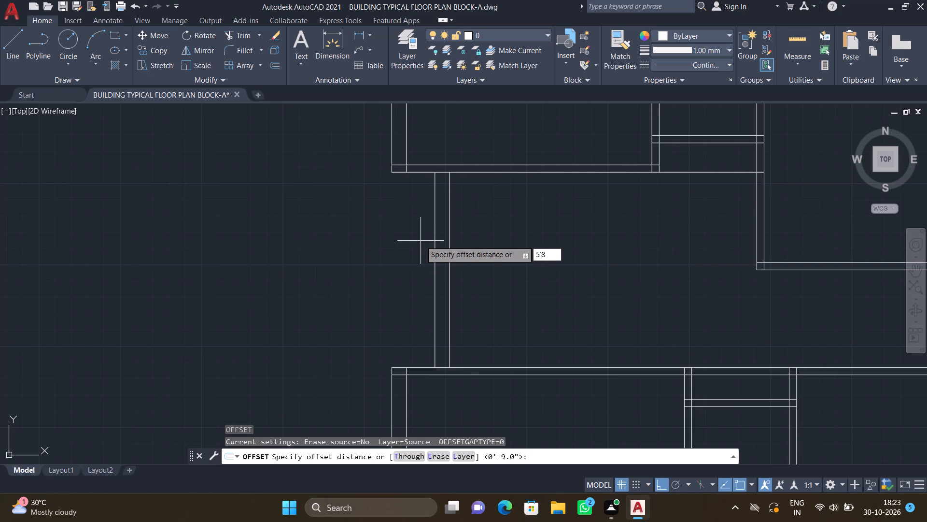
key("shift+quotedbl")
key("Return")
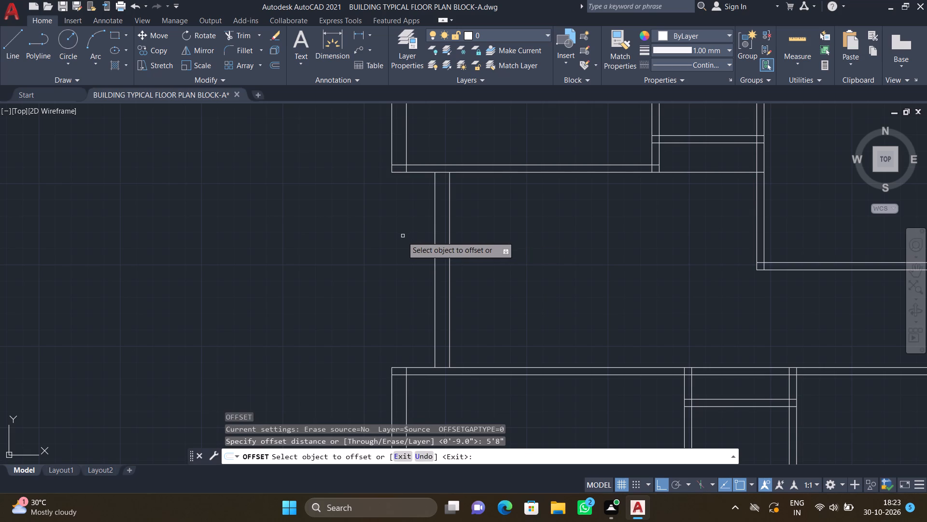
left_click_drag(435, 288, 429, 285)
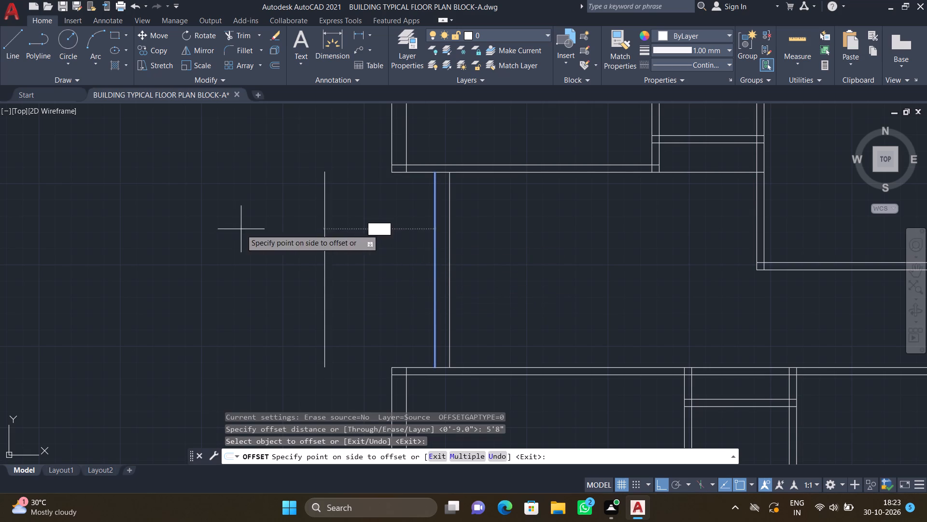
left_click(266, 253)
key("Return")
Offset the detached outside vertical line 9" further left to form a second wall.
key("o")
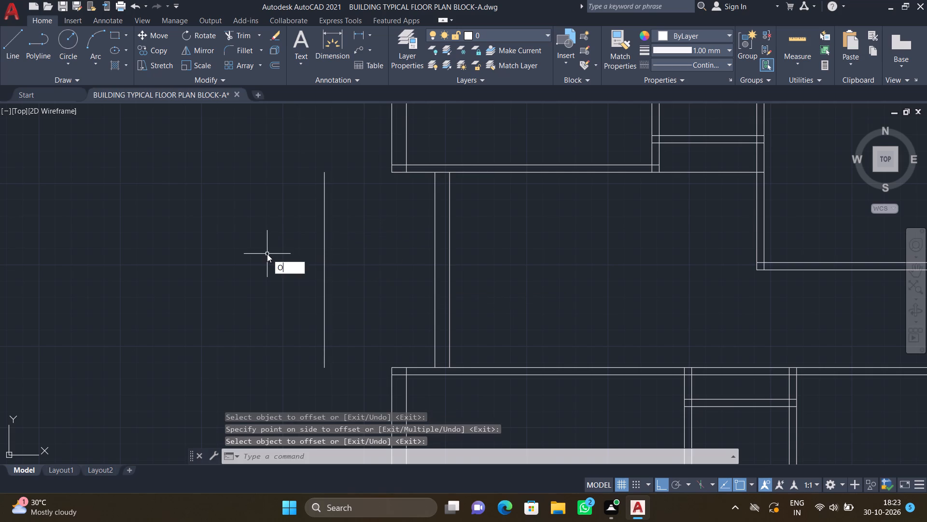
key("Return")
type("9\"")
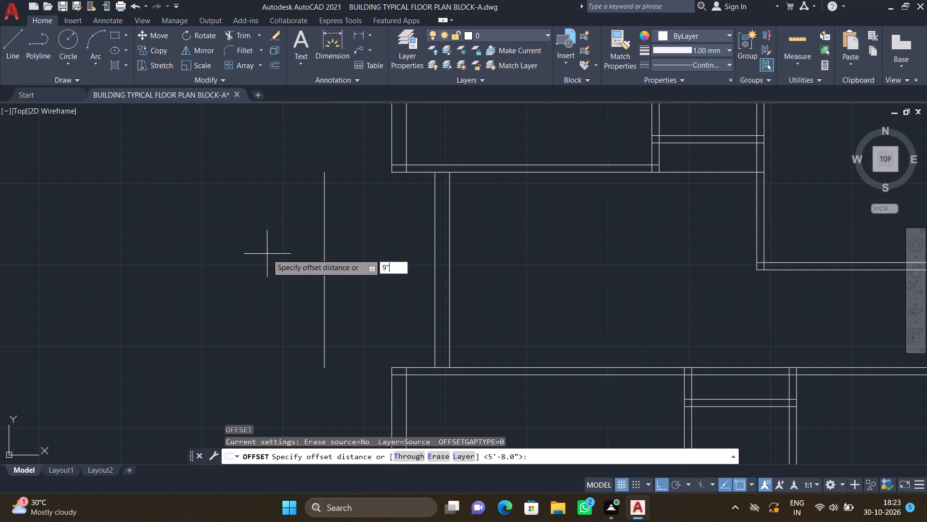
key("Return")
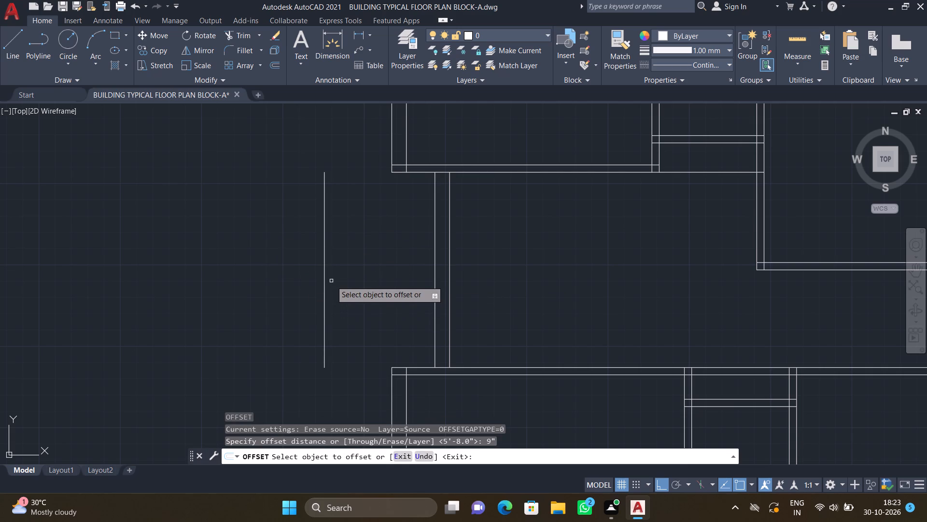
left_click(325, 262)
left_click(296, 245)
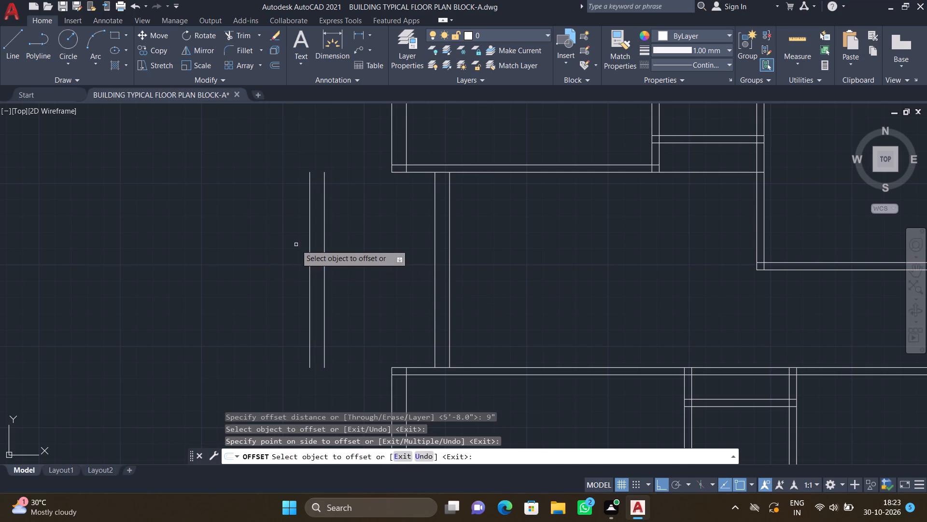
key("Return")
Draw a line from the upper partition's top face about 4'-2.5" left, turning 4.5" down to the outermost vertical line's upper end.
scroll(293, 241, "down", 2)
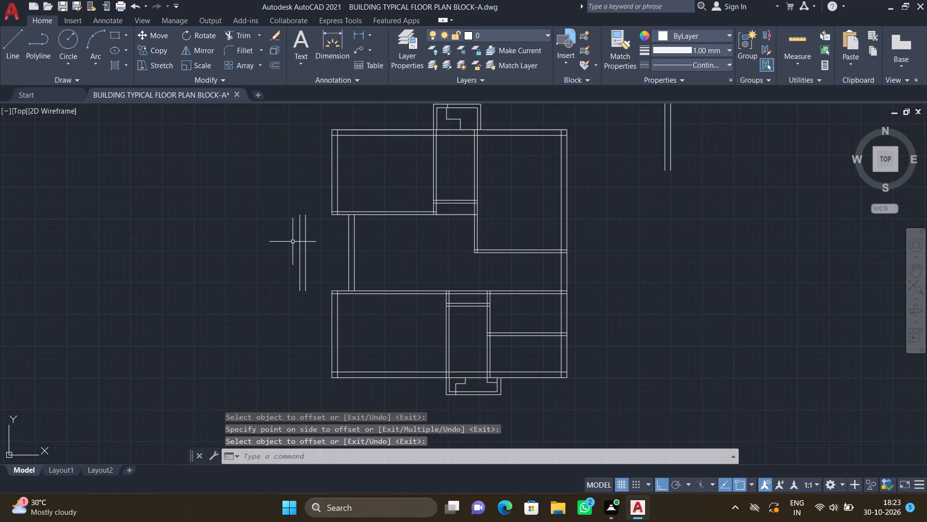
middle_click_drag(416, 208, 479, 205)
scroll(382, 220, "up", 2)
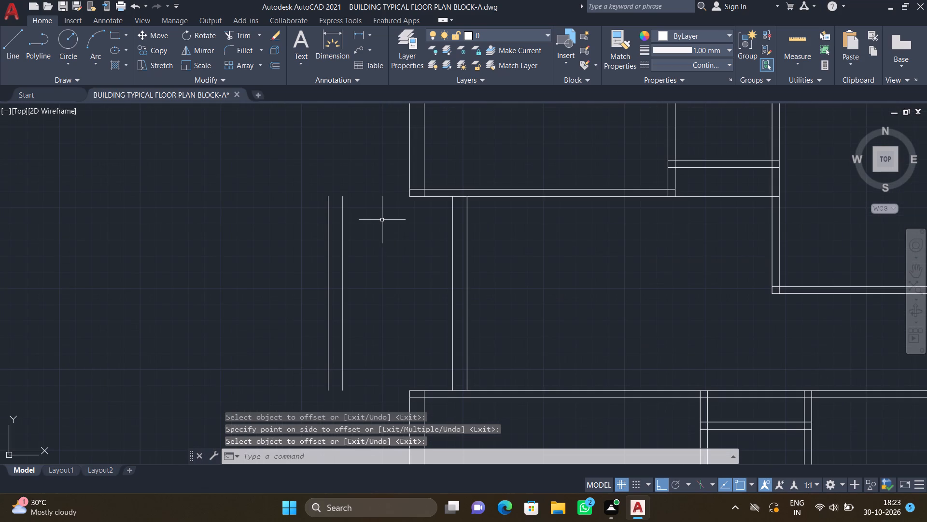
key("l")
key("Return")
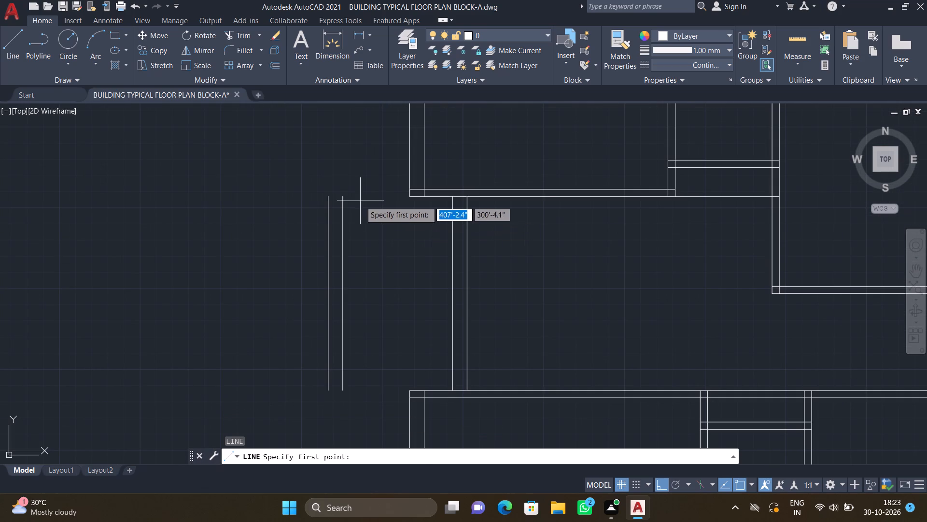
scroll(399, 193, "up", 1)
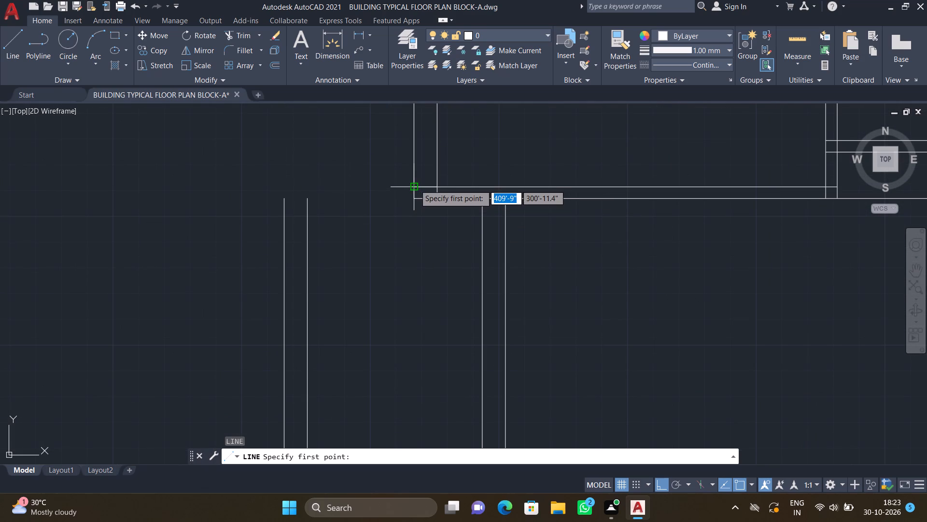
left_click(415, 185)
scroll(280, 191, "up", 2)
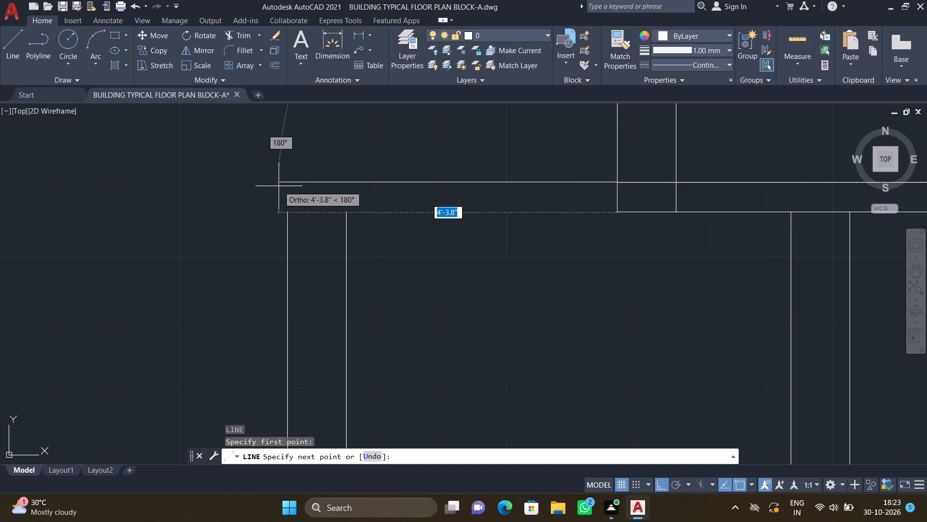
scroll(286, 197, "up", 1)
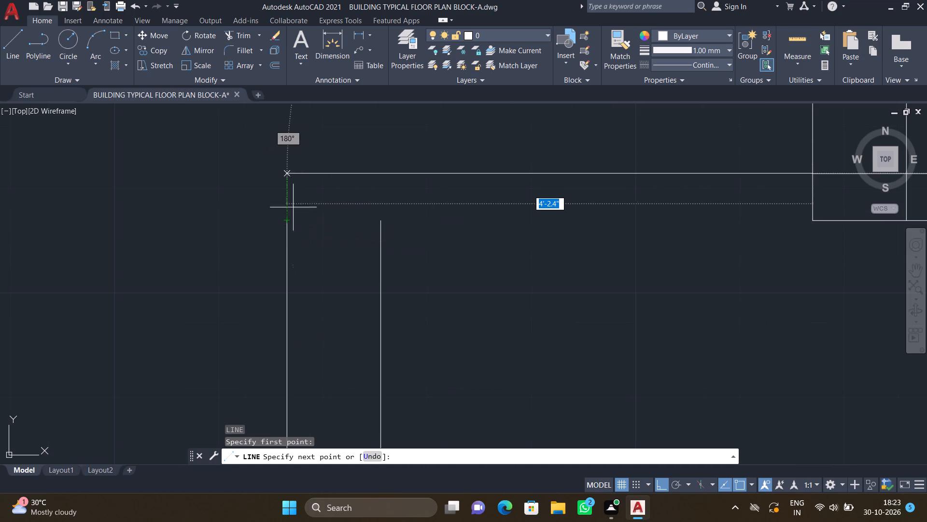
left_click(286, 173)
scroll(289, 212, "up", 2)
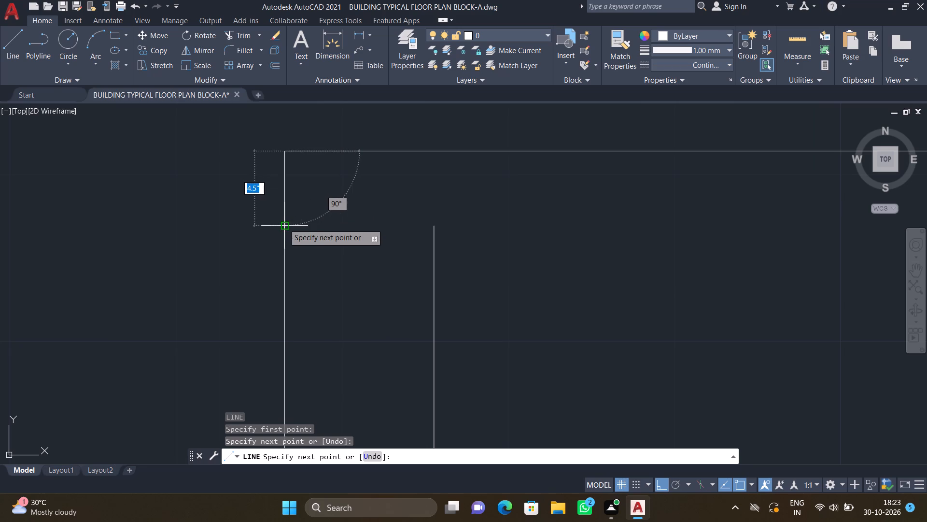
left_click(284, 224)
key("Return")
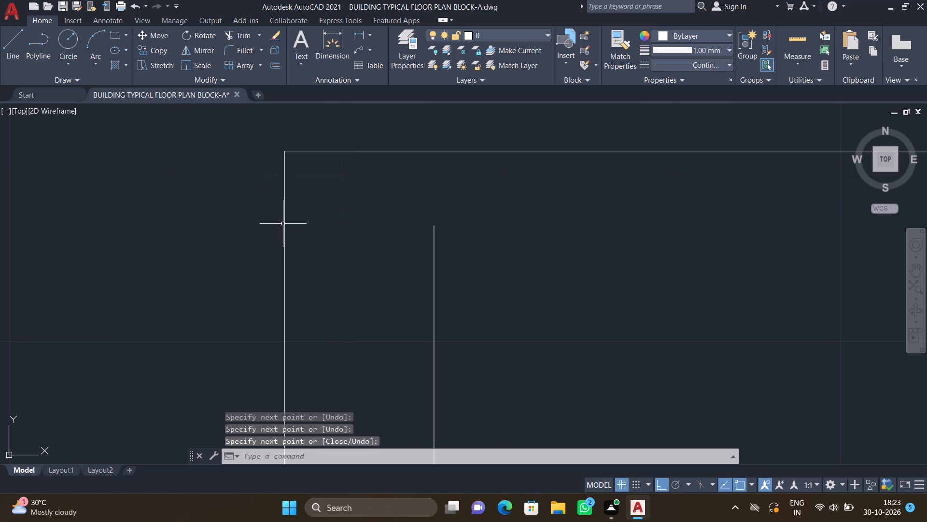
Draw a line about 3'-5.5" long from the upper partition's bottom-left corner to the upper end of the projection's inner vertical line.
scroll(283, 231, "down", 2)
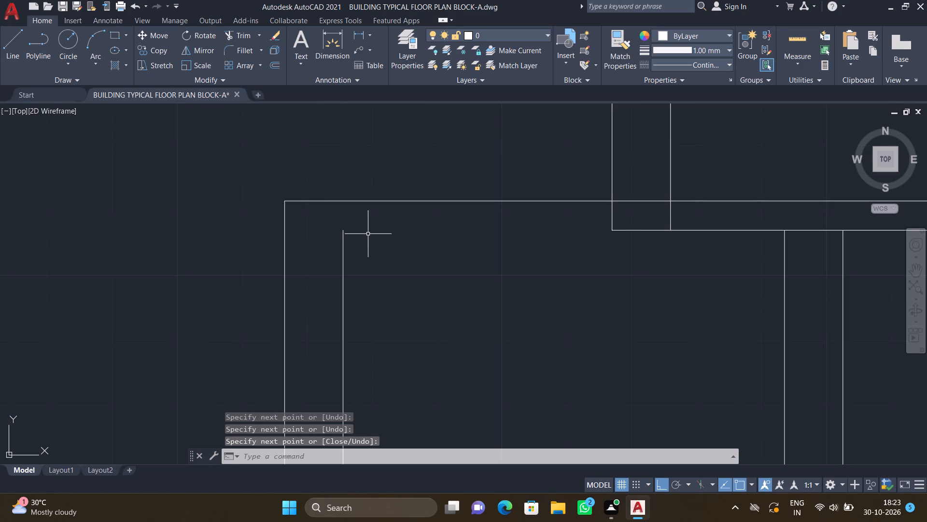
key("l")
key("Return")
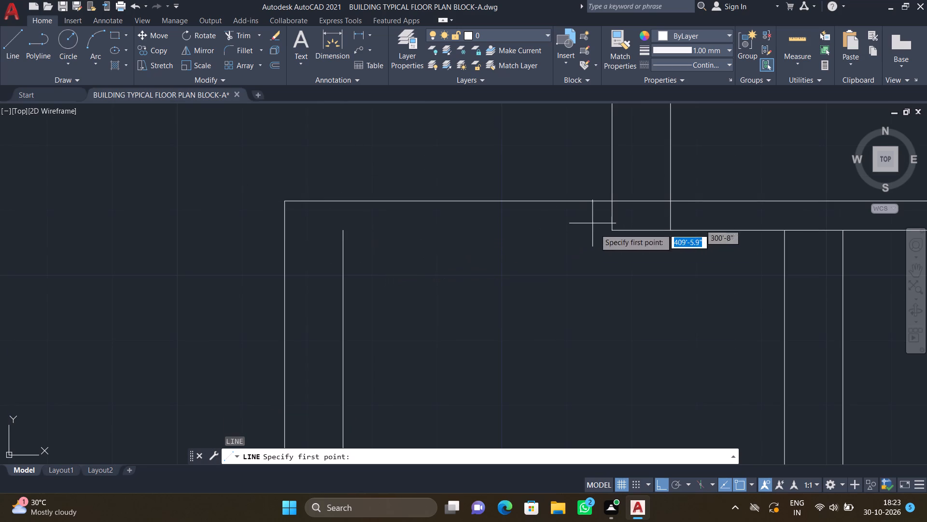
left_click_drag(612, 230, 602, 229)
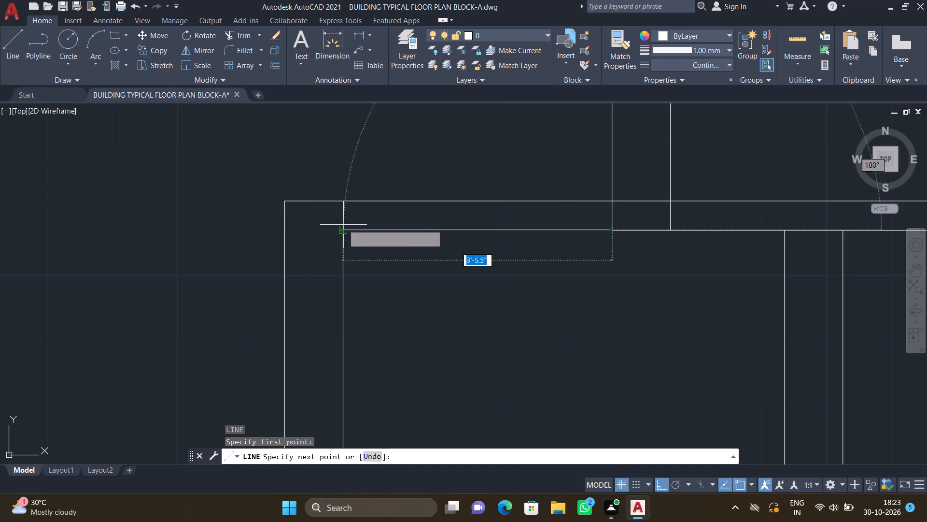
scroll(343, 227, "up", 2)
left_click(338, 236)
key("Return")
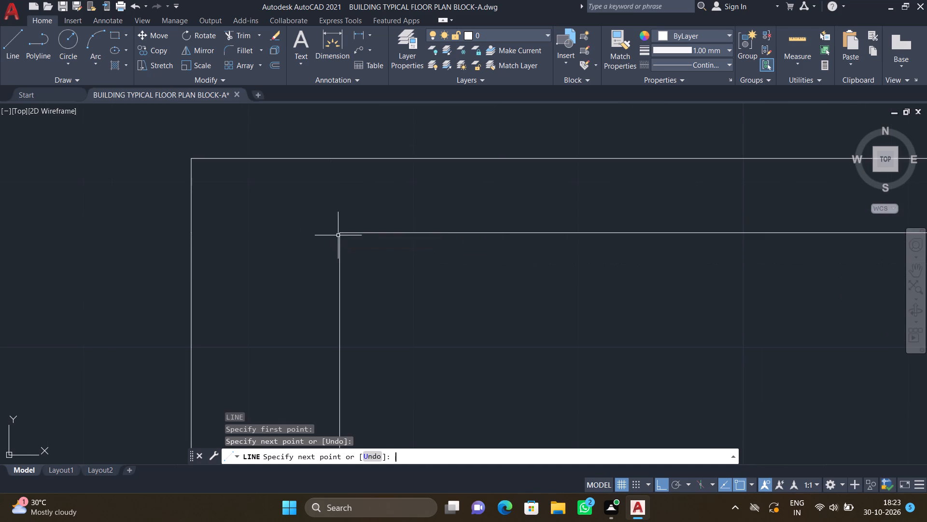
Draw a line extending the lower partition's top face left to the lower end of the projection's outermost vertical line.
scroll(343, 211, "down", 3)
middle_click_drag(345, 287, 348, 244)
scroll(348, 244, "down", 4)
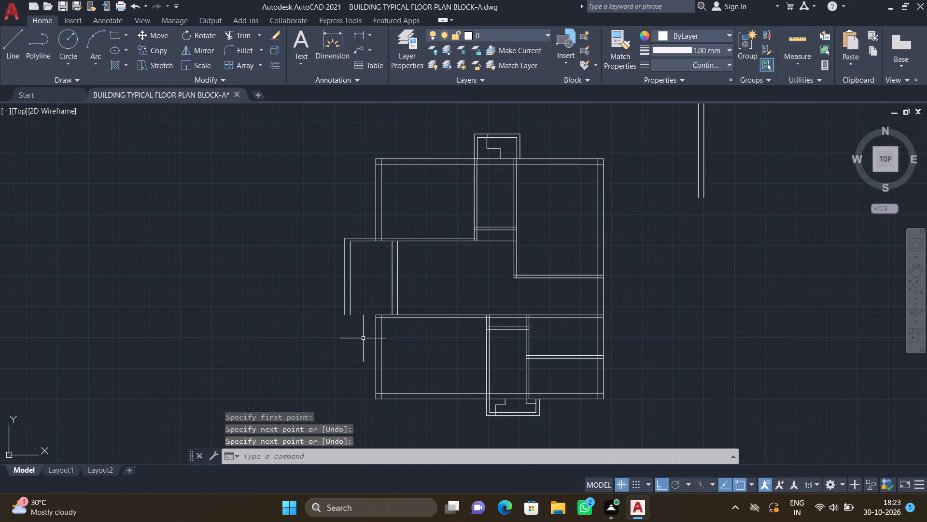
scroll(363, 328, "up", 3)
key("l")
key("Return")
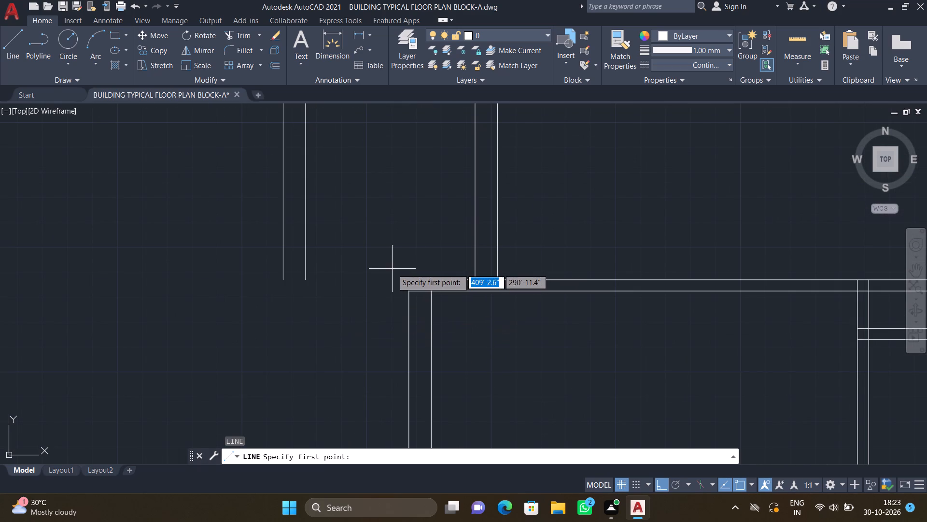
left_click(408, 279)
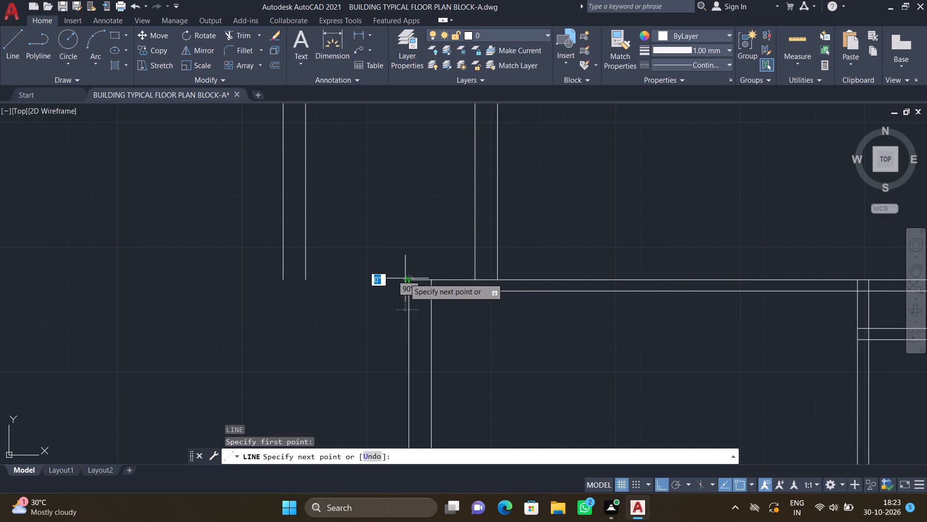
scroll(277, 277, "up", 4)
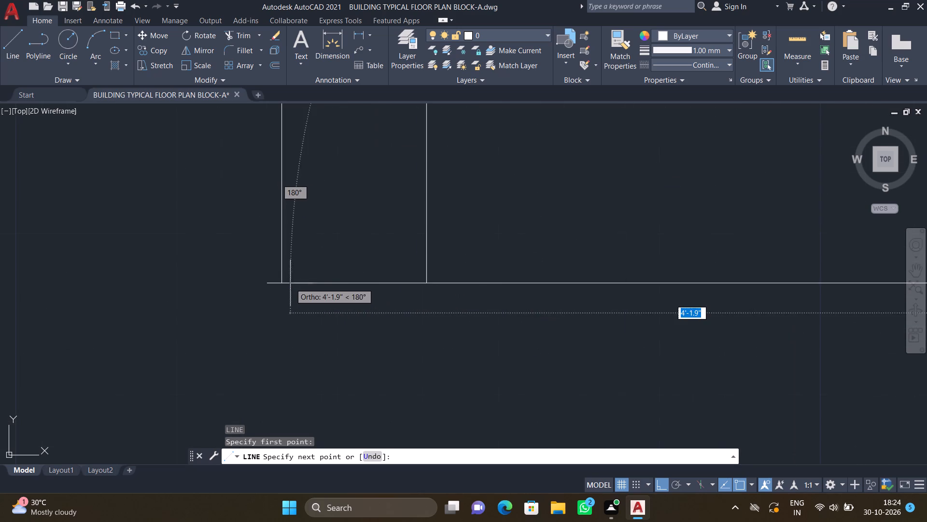
left_click(280, 281)
key("Return")
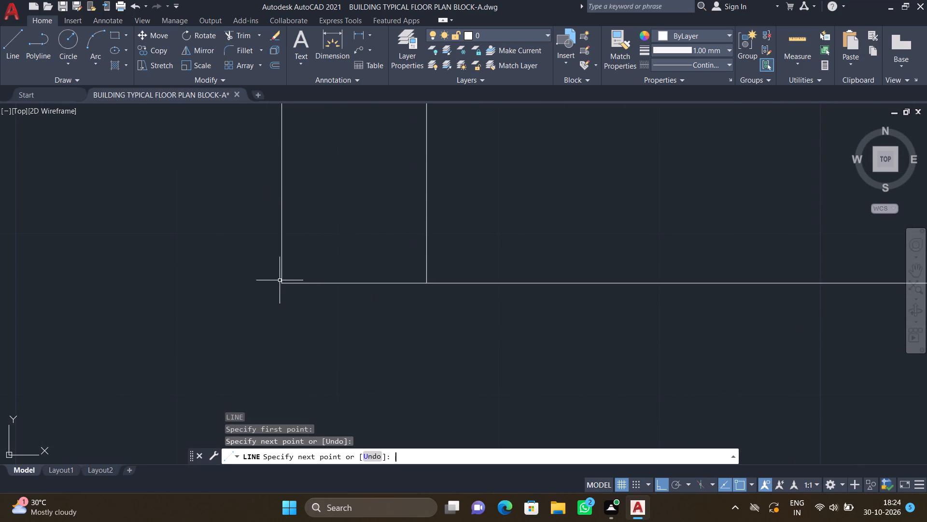
Draw a line from the lower partition's bottom face about 4'-2.5" left, turning 4.5" up to the projection's lower outer corner.
scroll(284, 275, "down", 4)
scroll(400, 304, "up", 2)
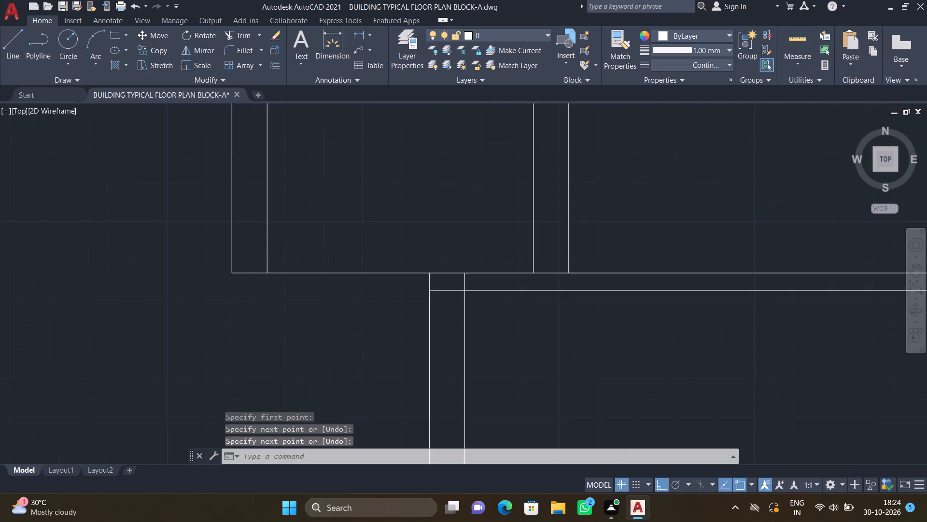
key("l")
key("Return")
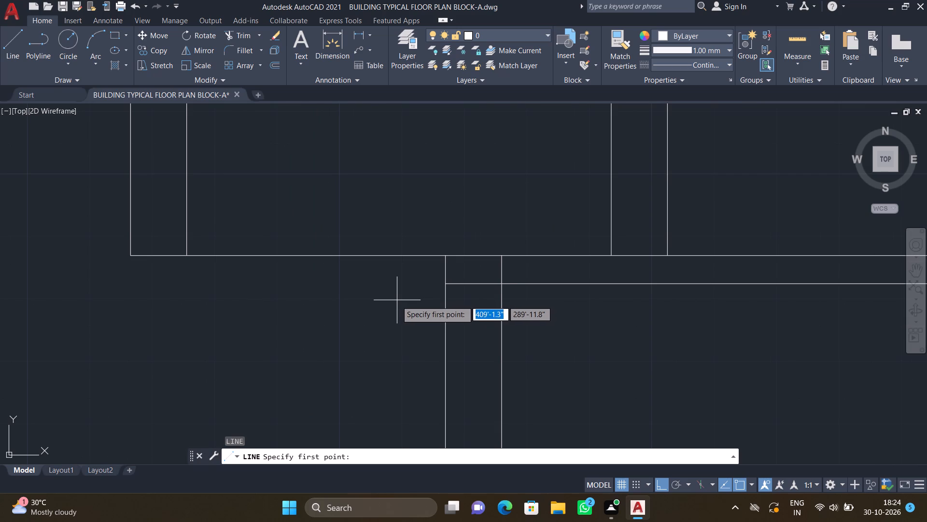
left_click(445, 285)
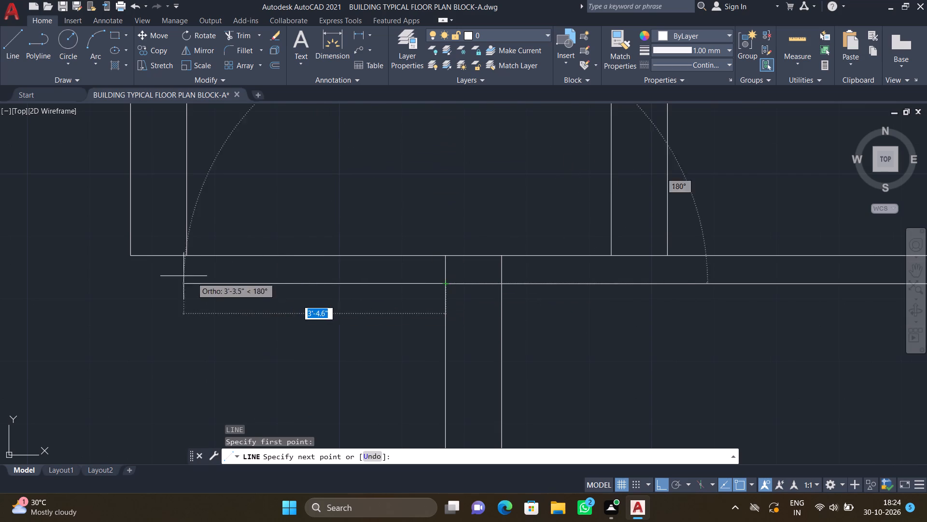
scroll(133, 276, "up", 2)
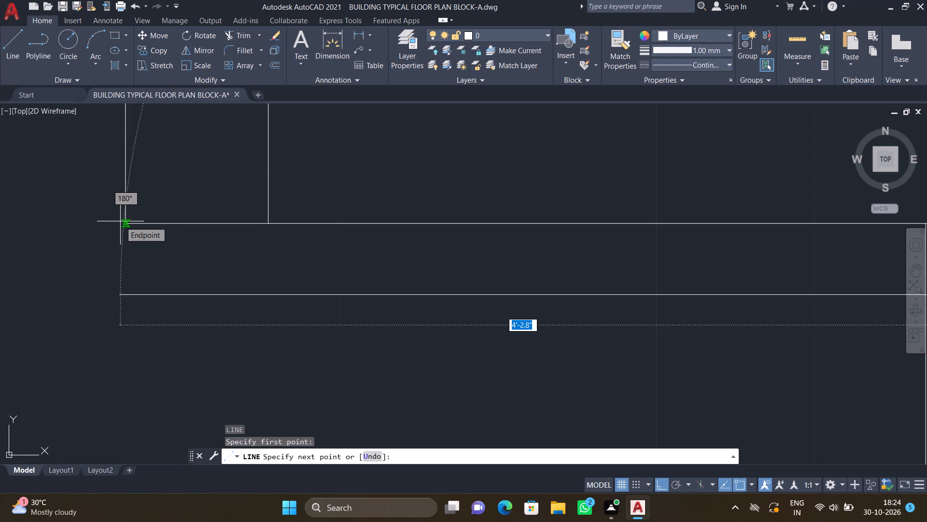
scroll(129, 261, "down", 2)
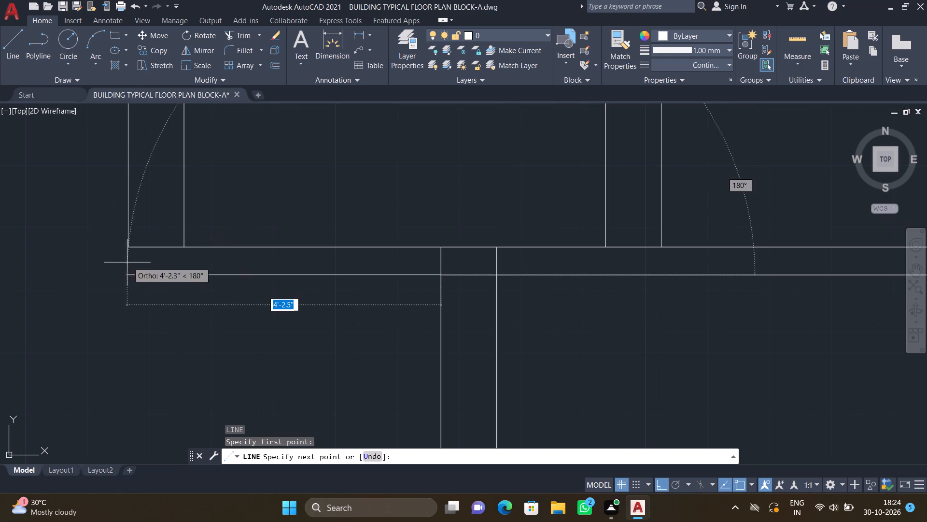
scroll(116, 271, "up", 1)
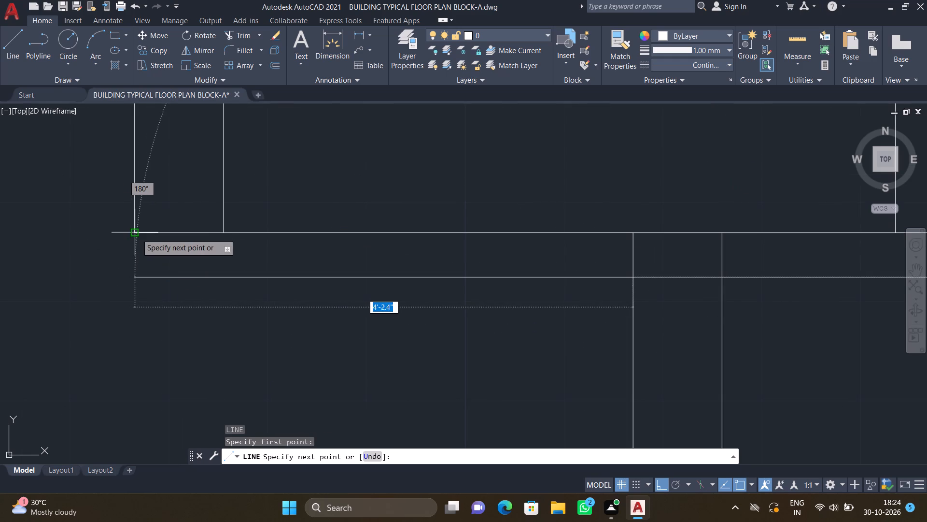
left_click(134, 277)
scroll(129, 235, "up", 2)
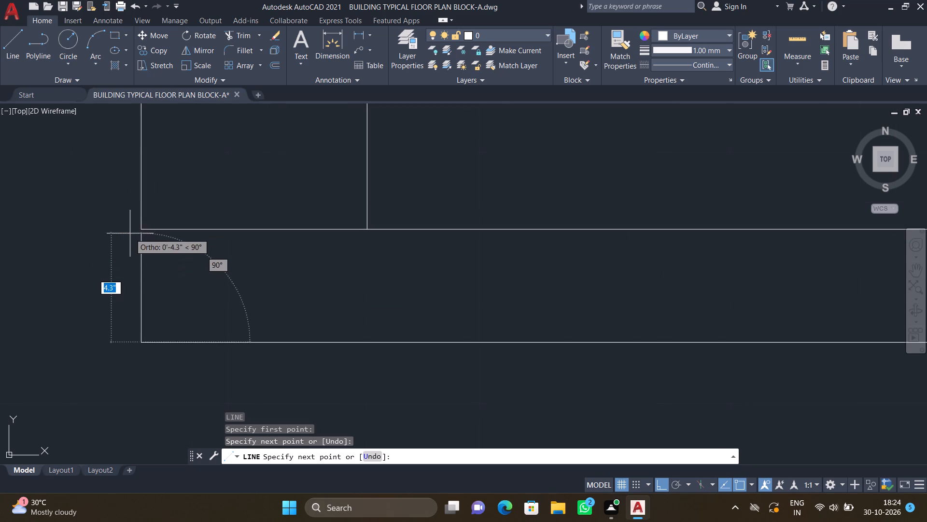
scroll(136, 226, "up", 2)
left_click(151, 232)
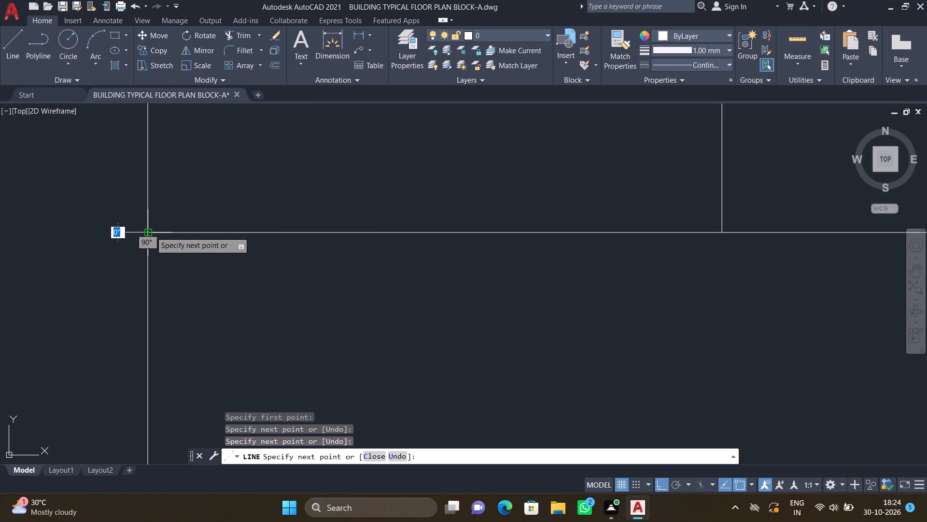
key("Return")
key("bracketright")
Draw a short horizontal line across the projection's outer wall at its upper corner, from the inner corner to the outer face.
scroll(149, 246, "down", 8)
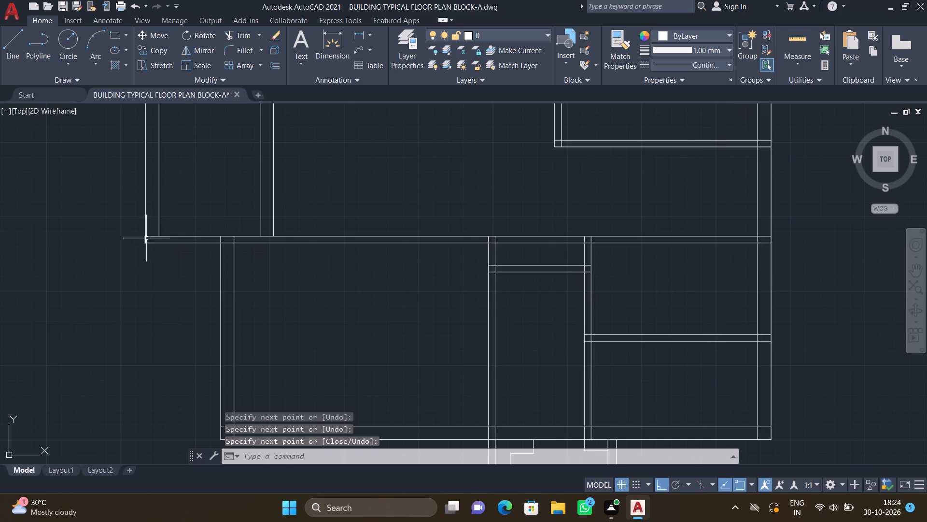
middle_click_drag(312, 338, 324, 350)
scroll(325, 349, "down", 4)
scroll(282, 283, "up", 3)
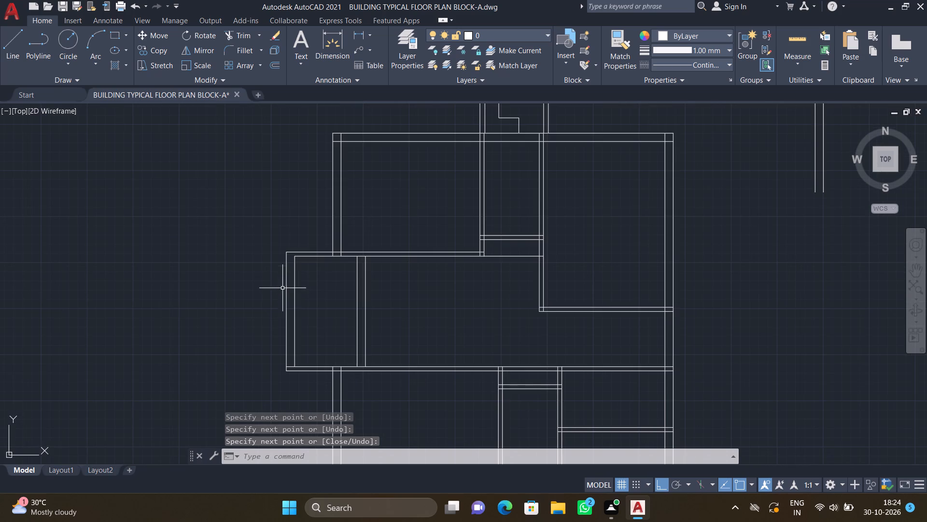
scroll(298, 257, "up", 3)
key("l")
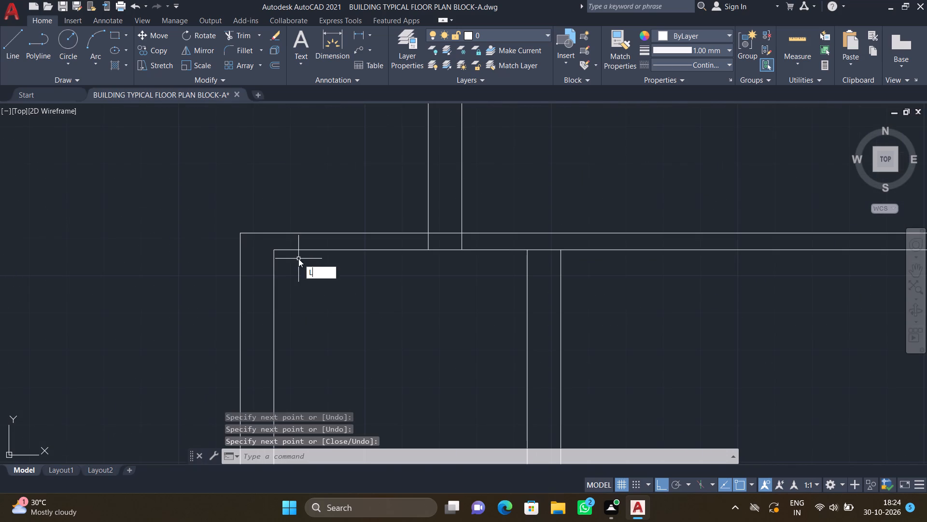
key("Return")
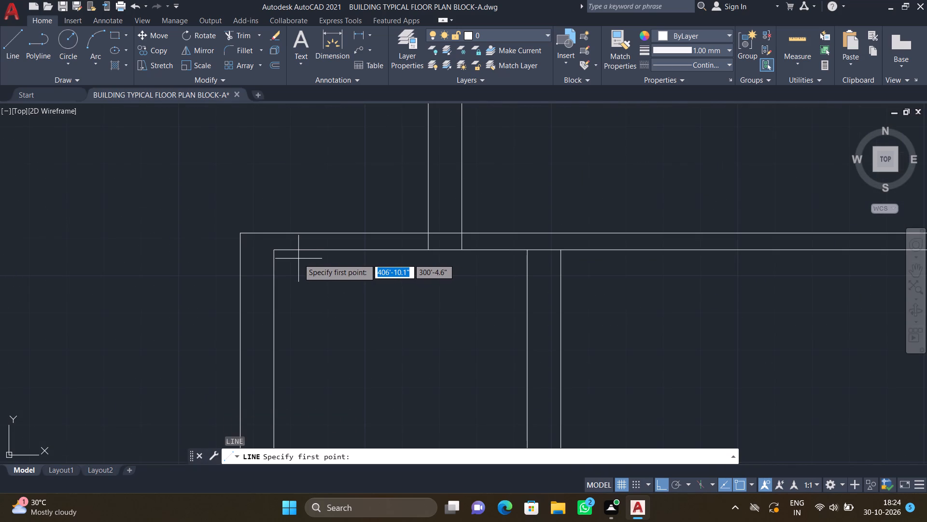
scroll(297, 257, "down", 2)
scroll(287, 256, "up", 1)
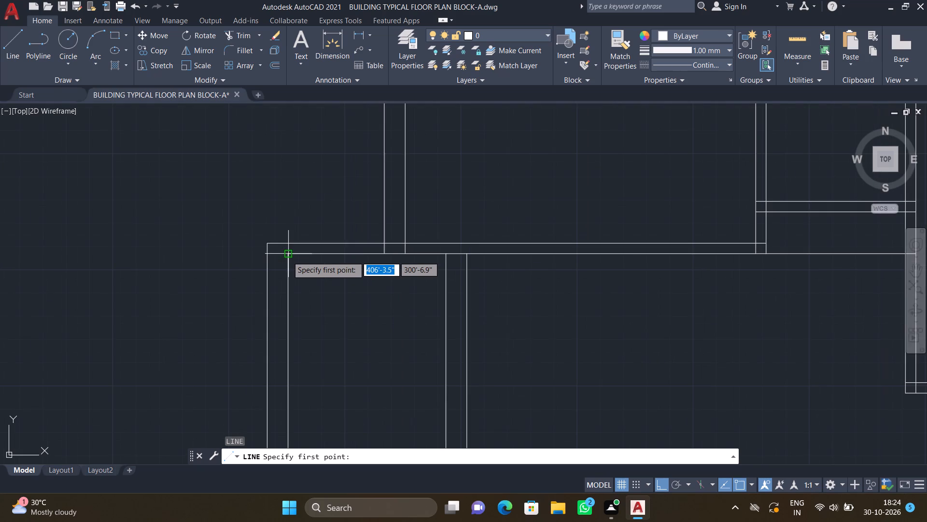
scroll(287, 257, "up", 3)
left_click(283, 241)
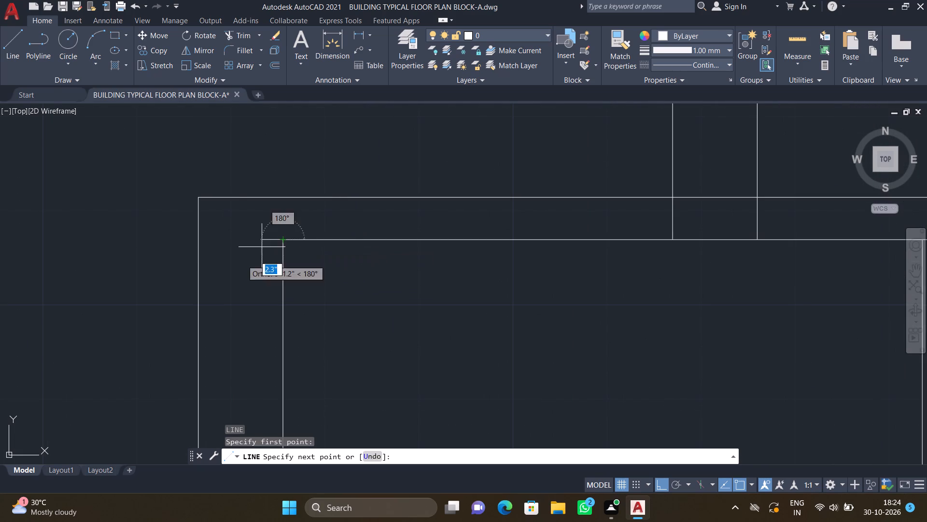
scroll(207, 252, "up", 2)
left_click(183, 215)
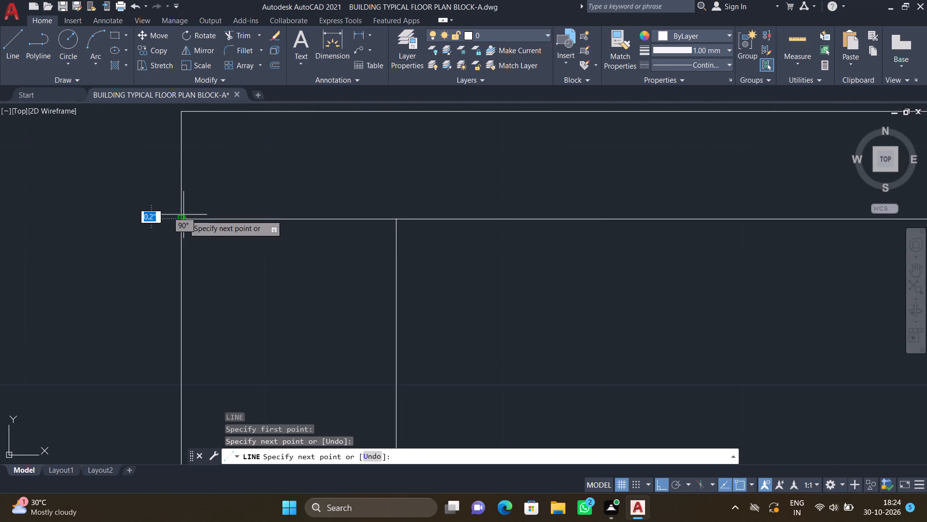
key("Return")
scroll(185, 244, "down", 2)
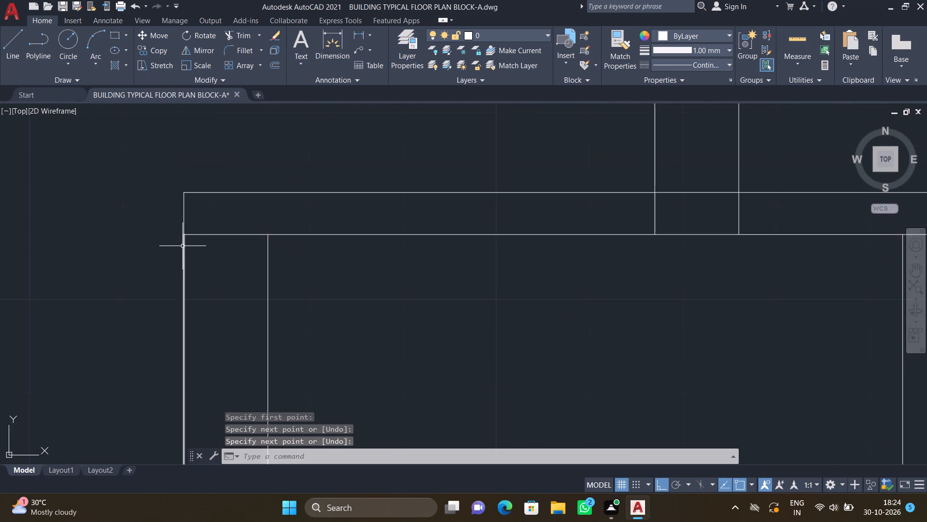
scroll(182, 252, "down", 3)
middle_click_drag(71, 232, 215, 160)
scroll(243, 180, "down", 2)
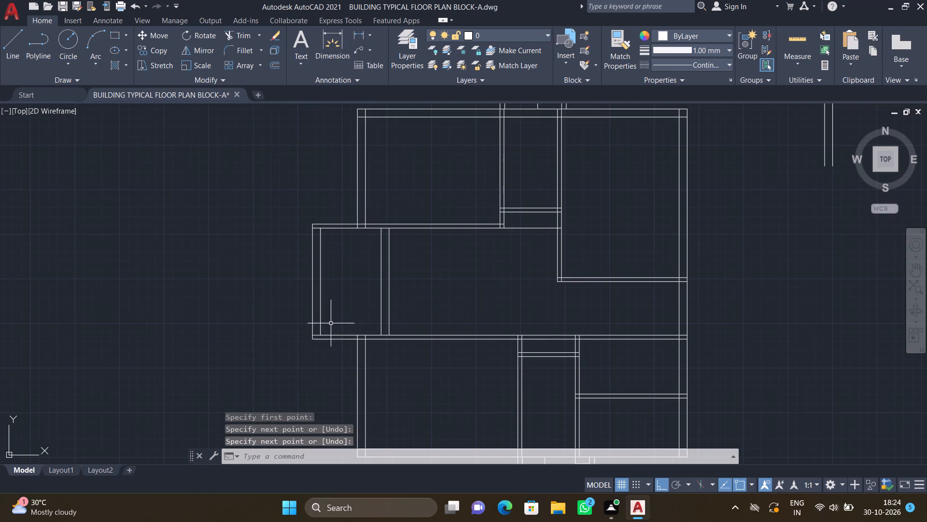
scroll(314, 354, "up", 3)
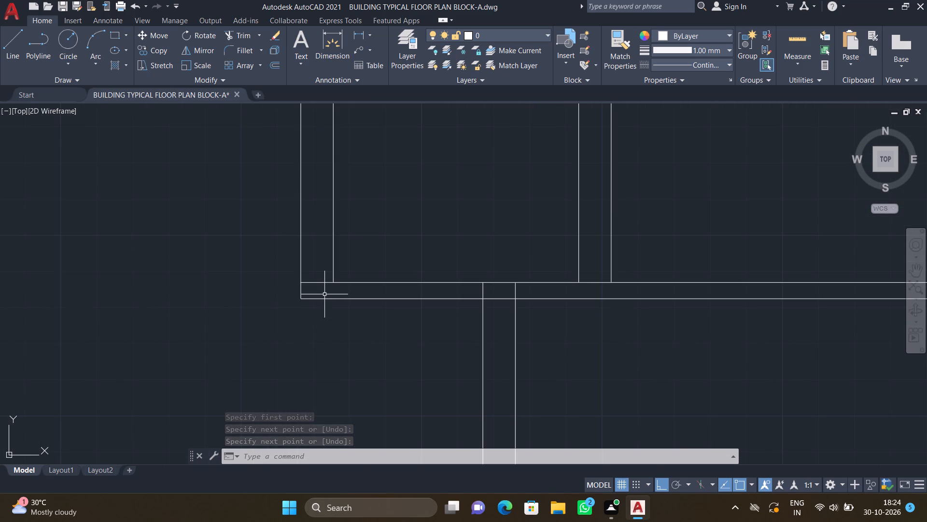
Trim the short piece of the lower partition's top face crossing the projection's outer wall at its lower corner.
type("TR")
key("Return")
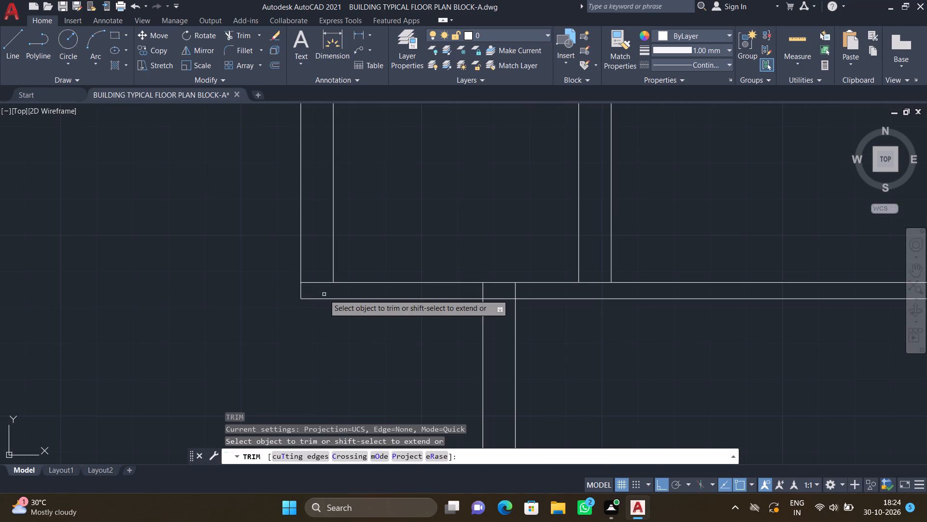
left_click(320, 282)
key("Return")
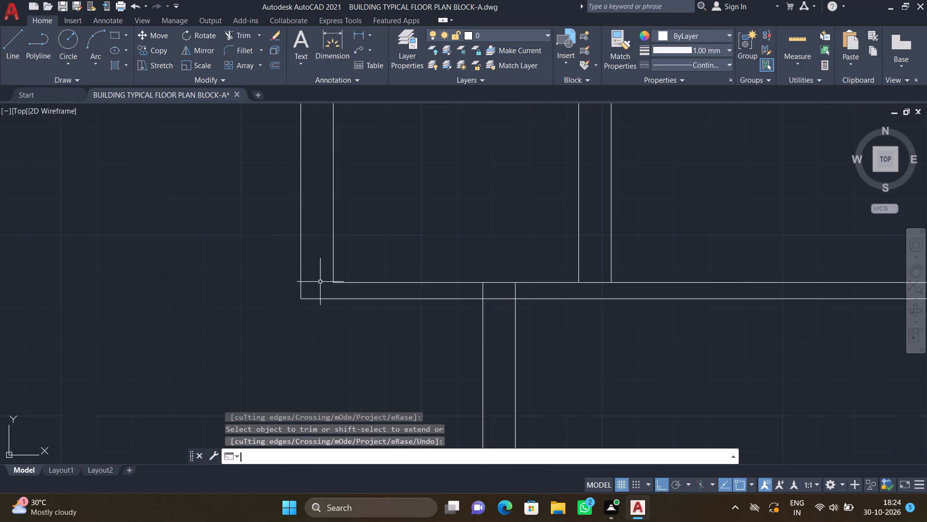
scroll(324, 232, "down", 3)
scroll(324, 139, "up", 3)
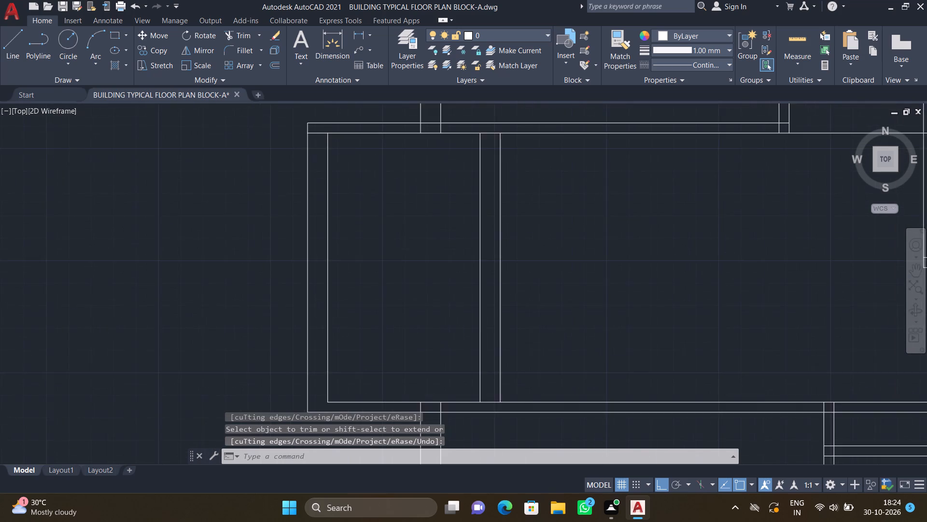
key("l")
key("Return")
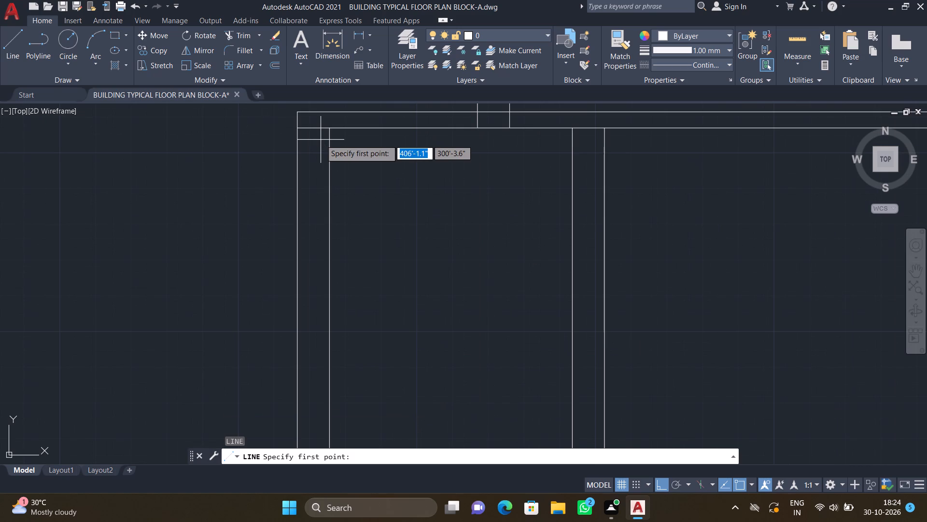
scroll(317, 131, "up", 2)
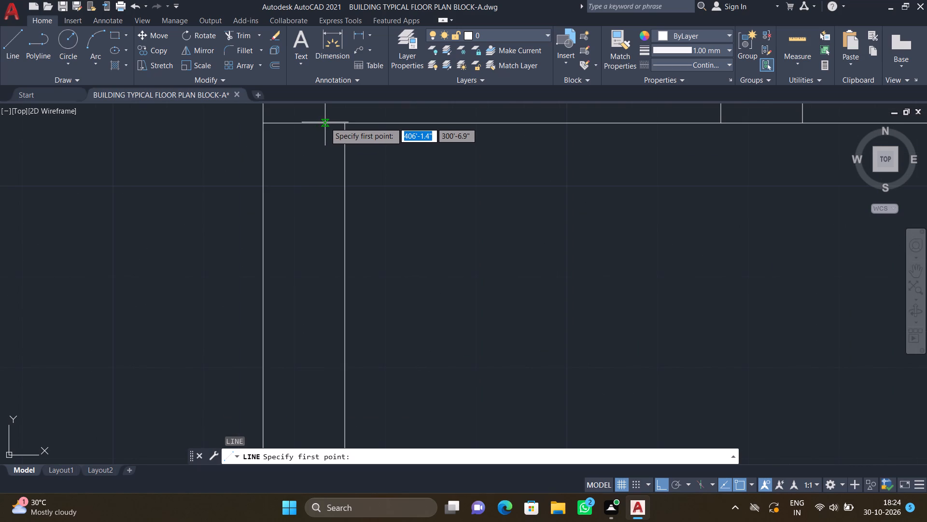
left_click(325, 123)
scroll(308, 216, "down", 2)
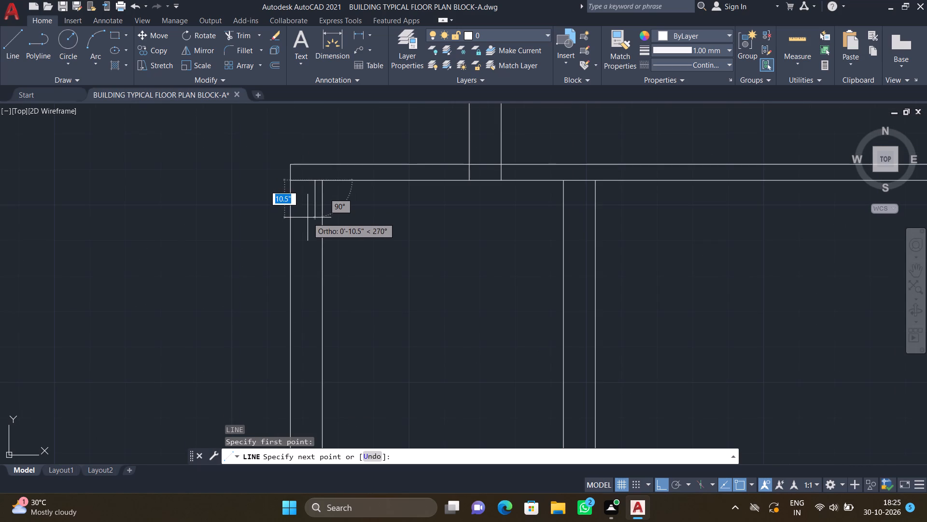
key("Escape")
Draw a line inside the projection's outer wall from the upper partition about 10'-1.5" down, turning right to the lower vertical wall's left face.
key("l")
key("Return")
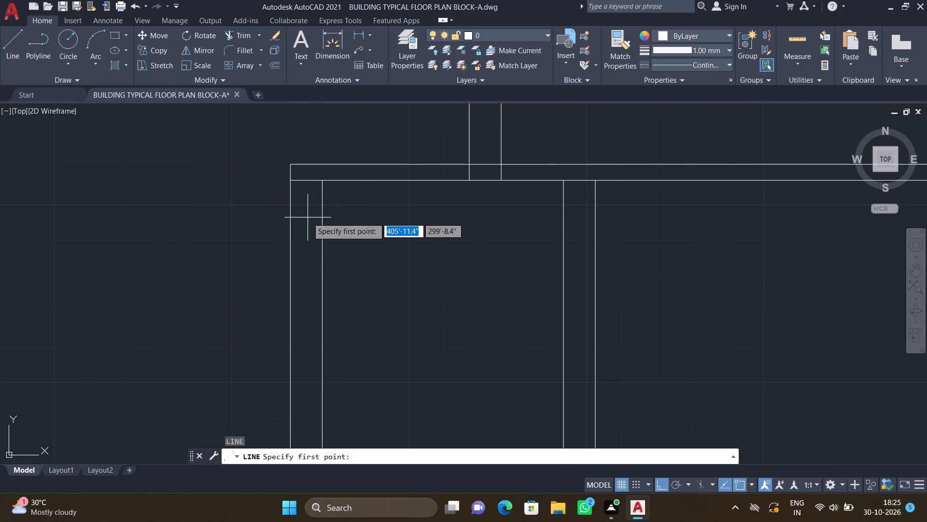
scroll(313, 184, "up", 2)
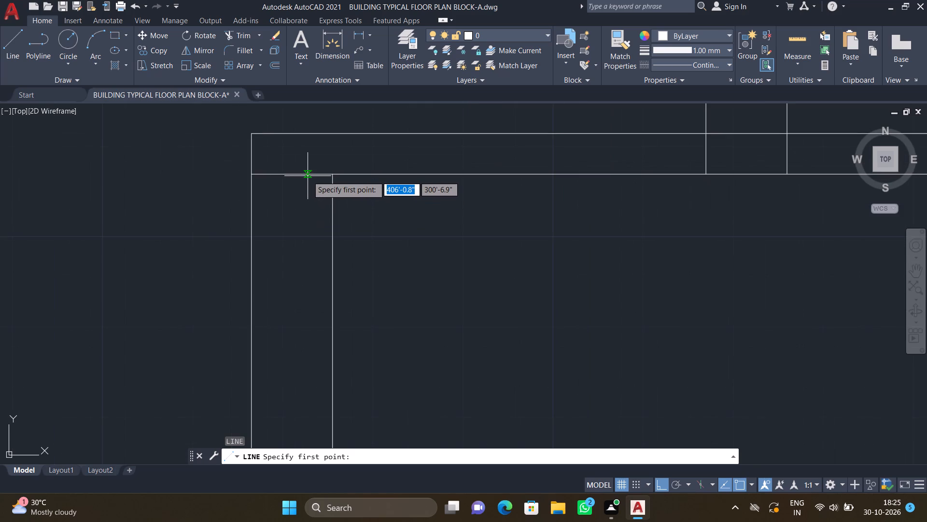
left_click(309, 174)
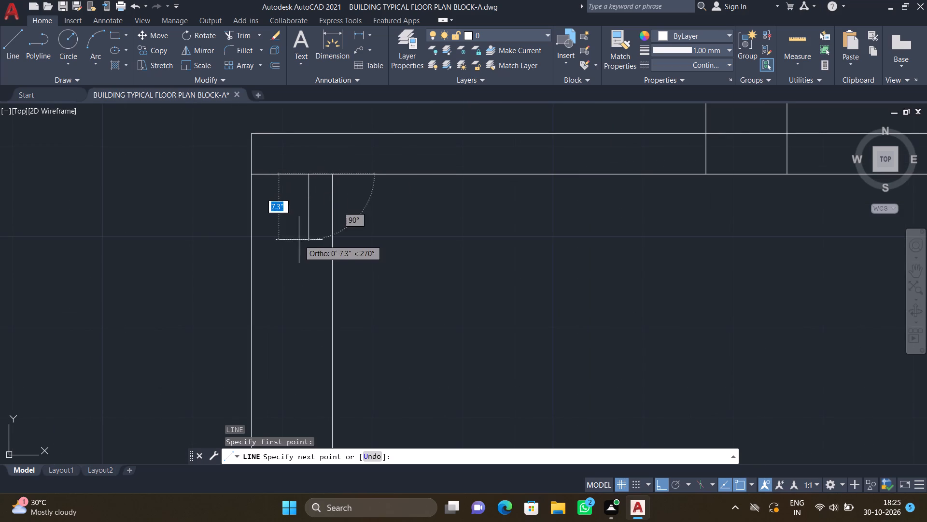
scroll(299, 241, "down", 4)
middle_click_drag(299, 406, 306, 321)
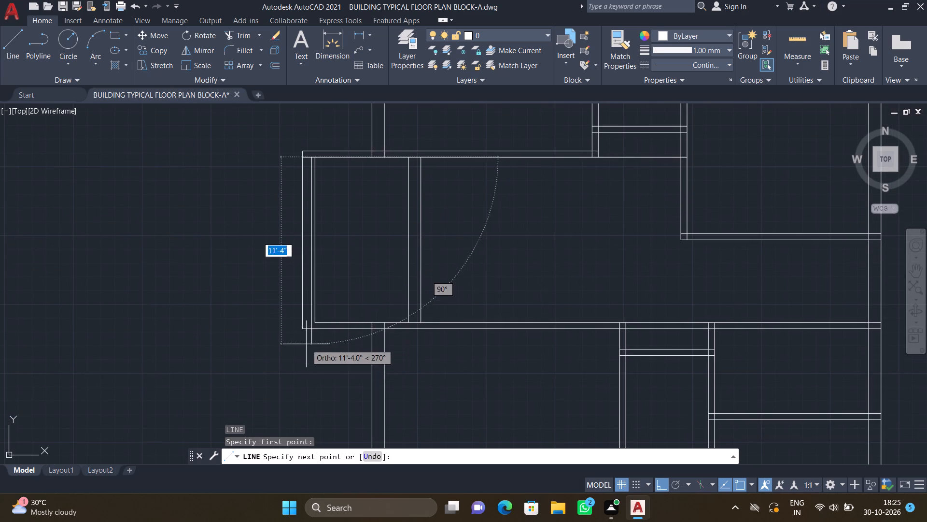
scroll(306, 340, "up", 2)
scroll(312, 295, "up", 4)
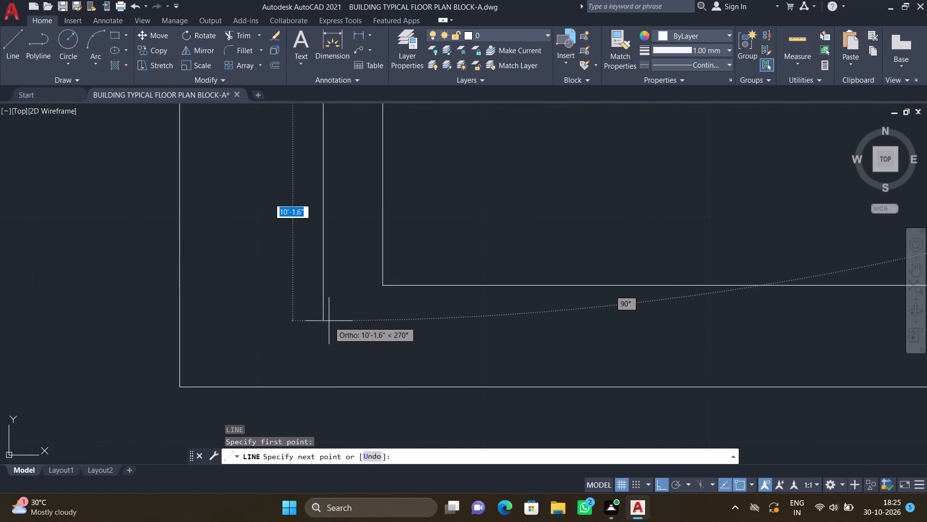
left_click(325, 318)
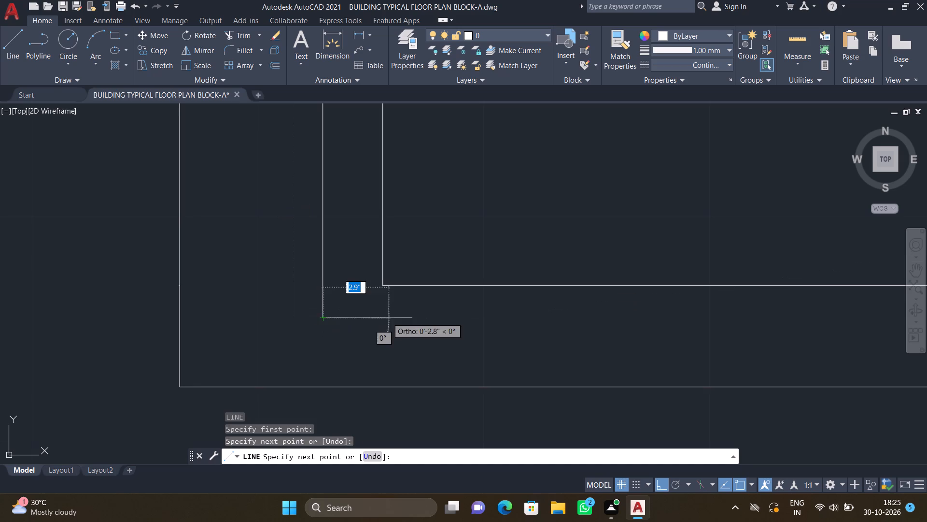
scroll(391, 319, "down", 3)
scroll(594, 332, "up", 2)
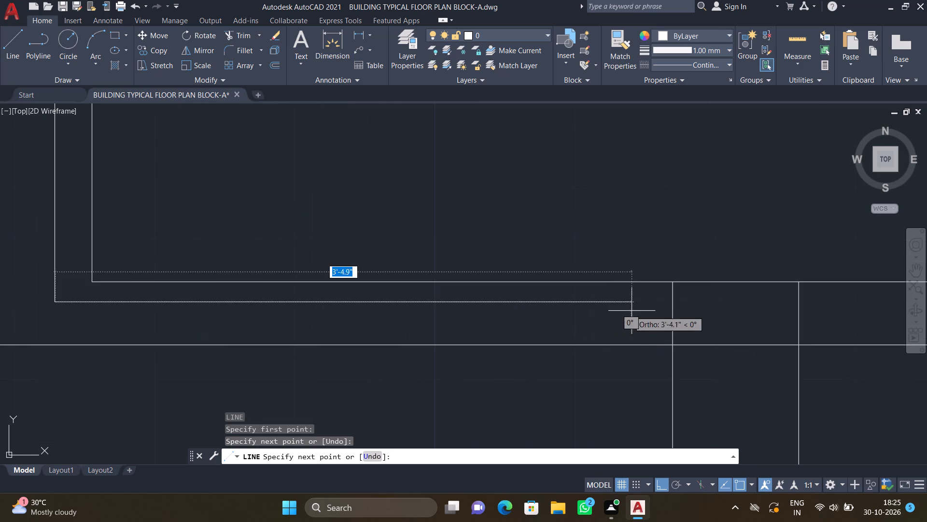
scroll(656, 315, "up", 1)
left_click(678, 297)
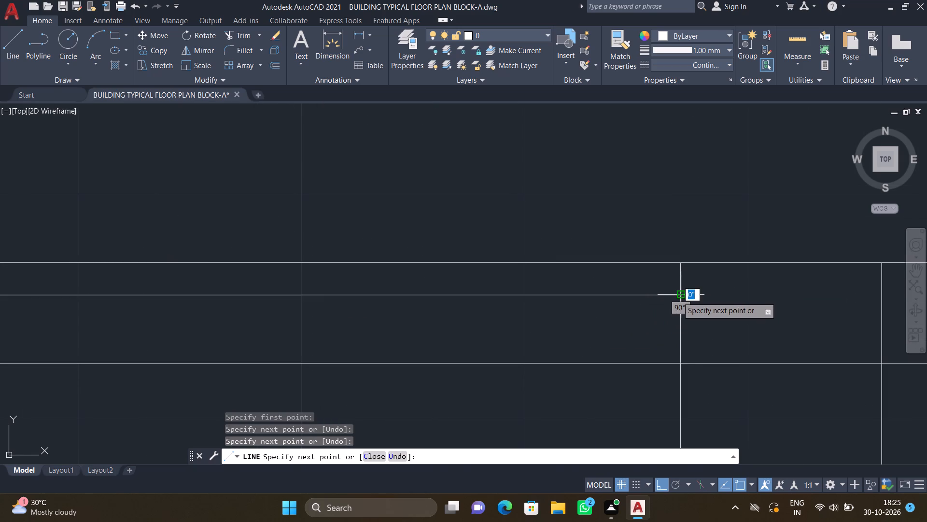
key("Return")
Draw a second line nearer the outer face, about 10'-3" down from the upper partition, turning right about 3'-11.4" to the lower vertical wall.
scroll(640, 394, "down", 5)
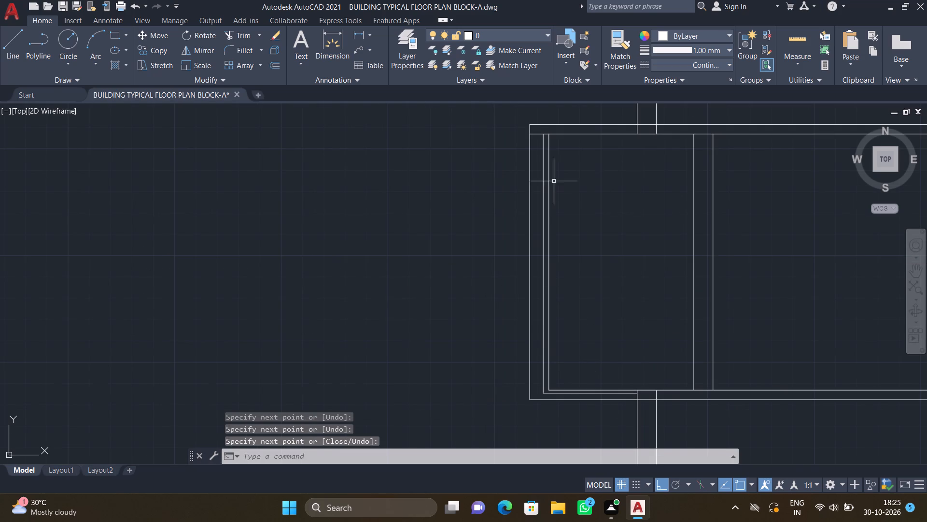
scroll(536, 145, "up", 2)
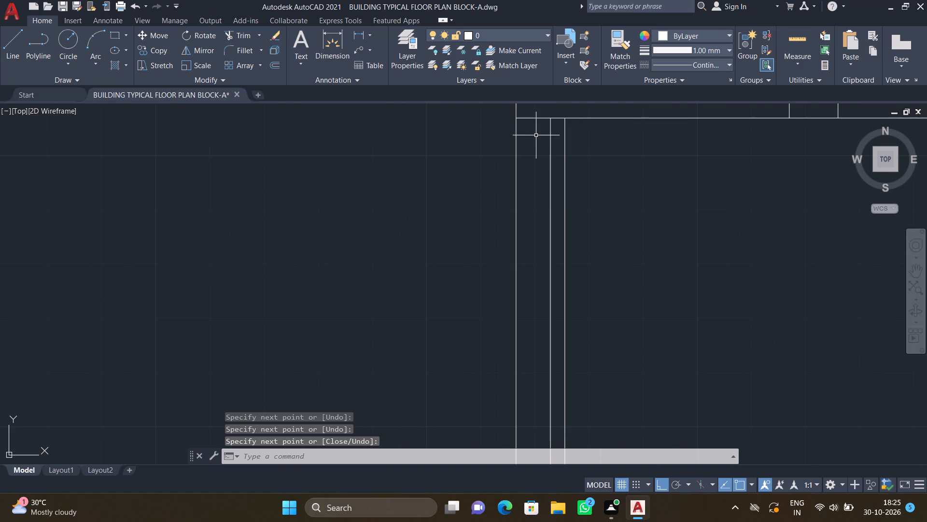
key("l")
key("Return")
scroll(529, 123, "up", 2)
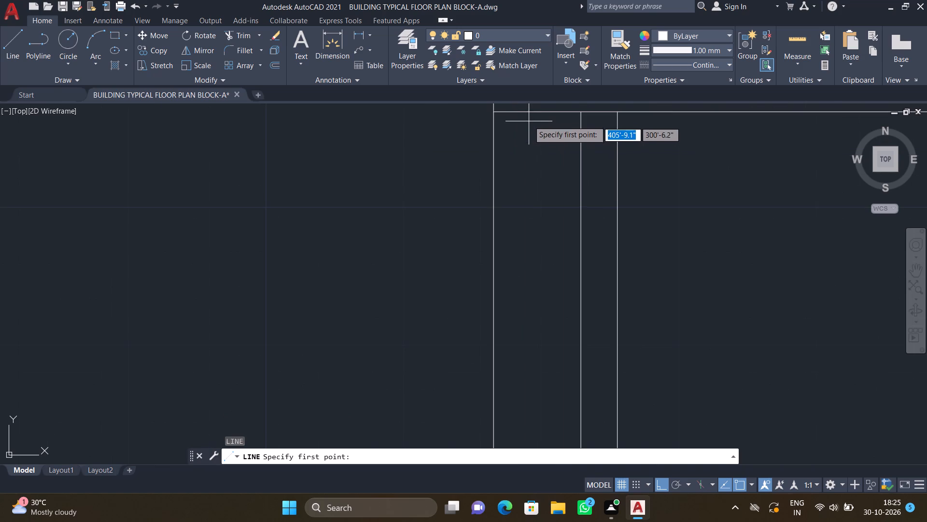
scroll(537, 121, "down", 1)
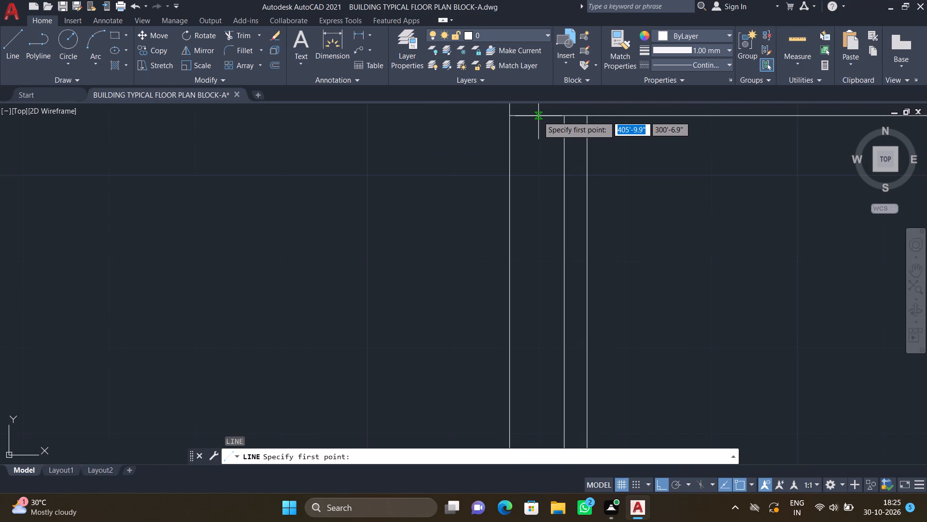
left_click_drag(535, 116, 534, 123)
scroll(534, 196, "down", 3)
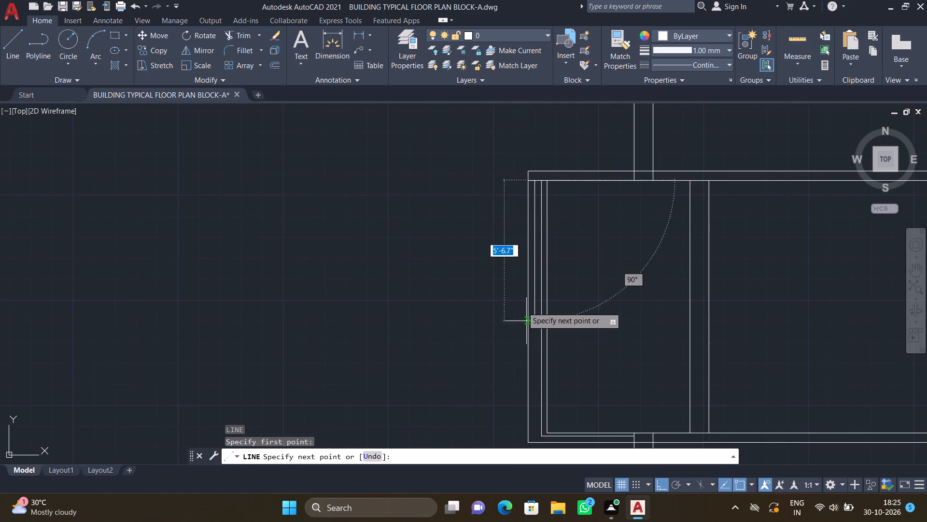
scroll(513, 412, "down", 1)
scroll(515, 436, "up", 3)
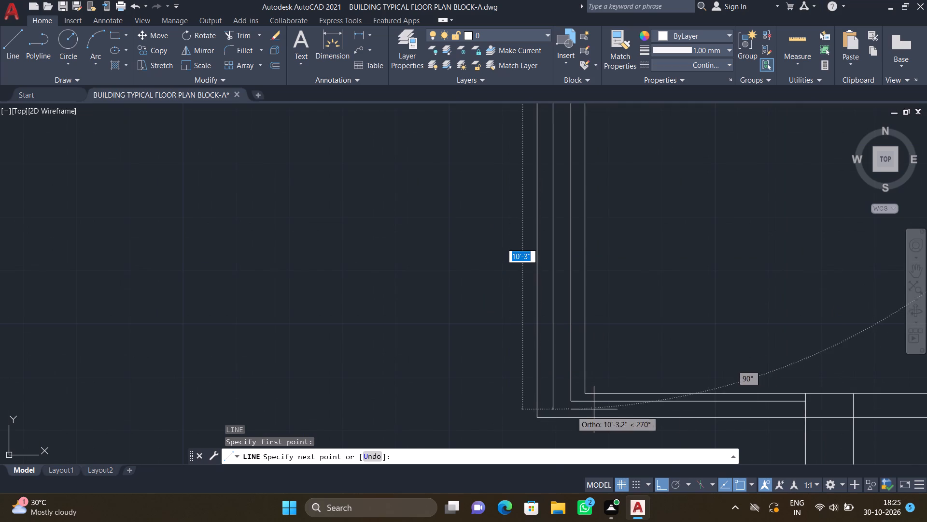
scroll(589, 413, "up", 2)
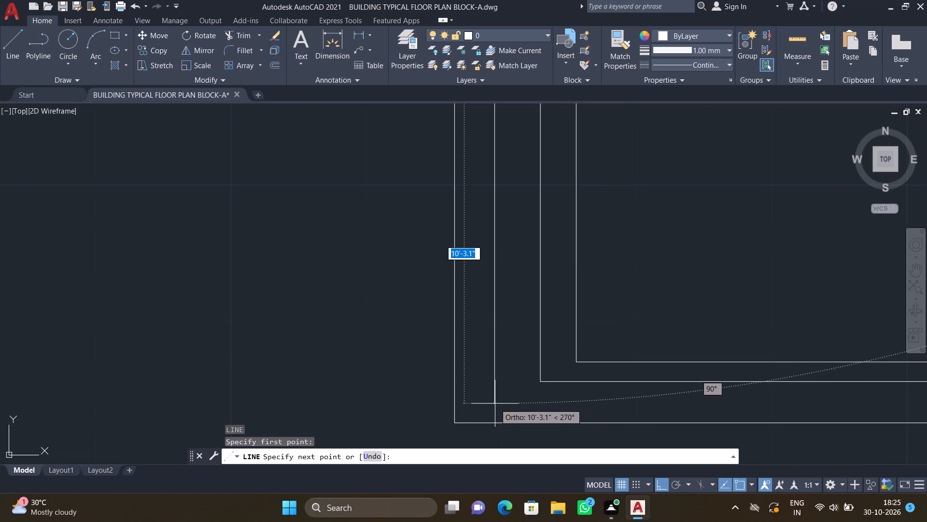
left_click(495, 404)
scroll(578, 404, "down", 2)
middle_click_drag(576, 394, 567, 393)
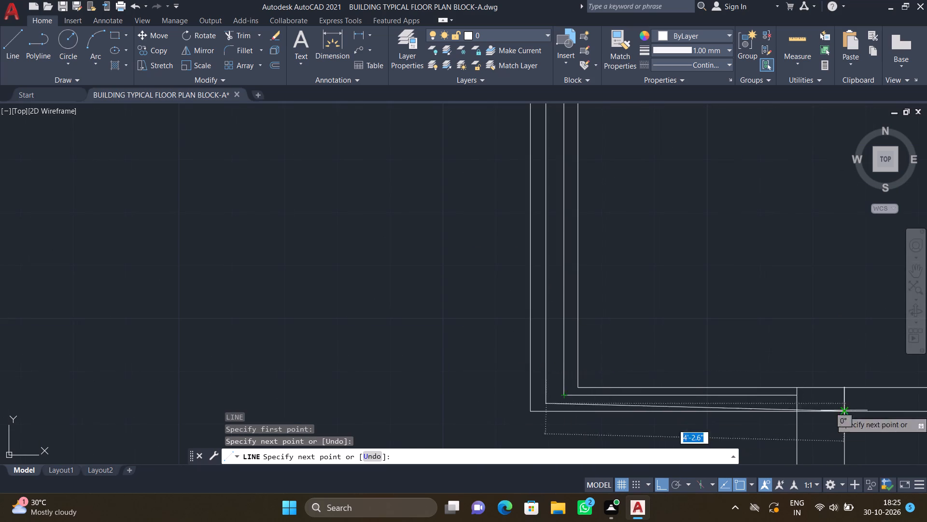
scroll(819, 414, "up", 2)
scroll(763, 407, "up", 2)
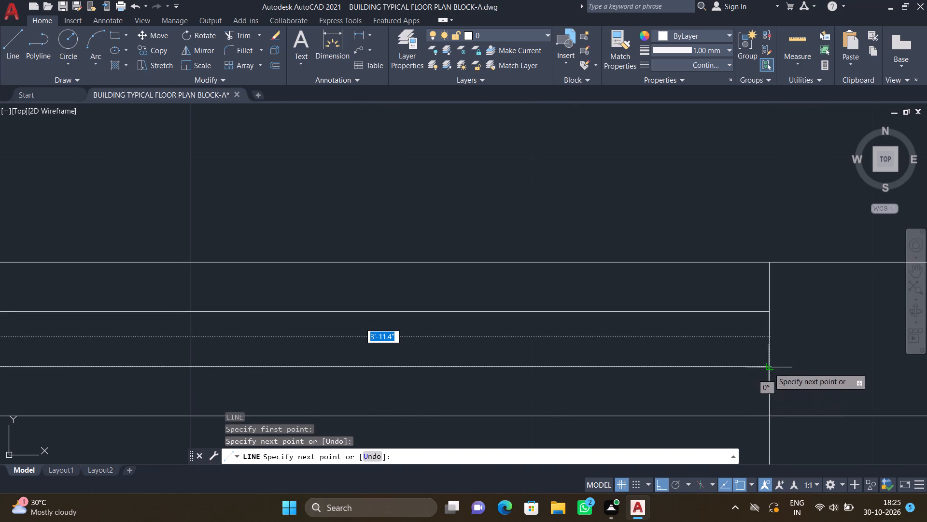
left_click(769, 366)
key("Return")
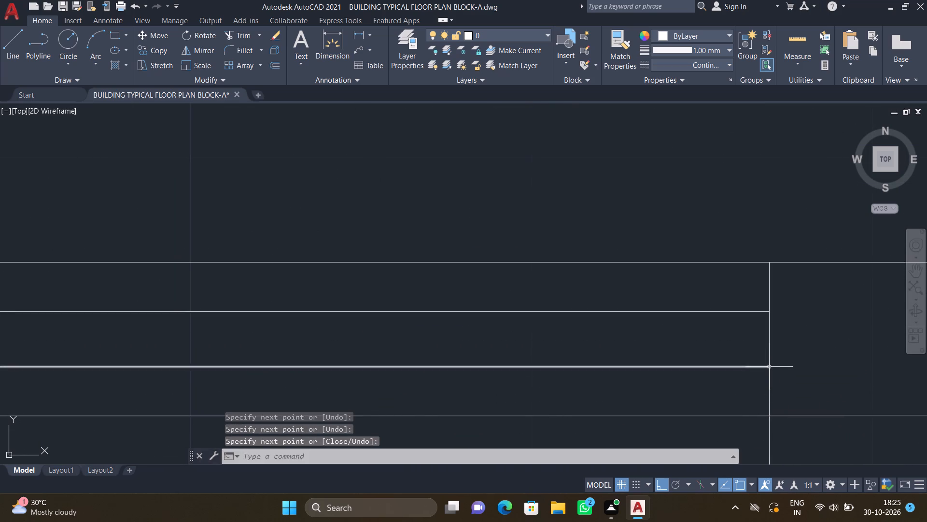
Draw a short horizontal line across the vertical wall between projection and middle room, about 1'-7" below the upper partition.
scroll(756, 378, "down", 4)
scroll(490, 286, "down", 3)
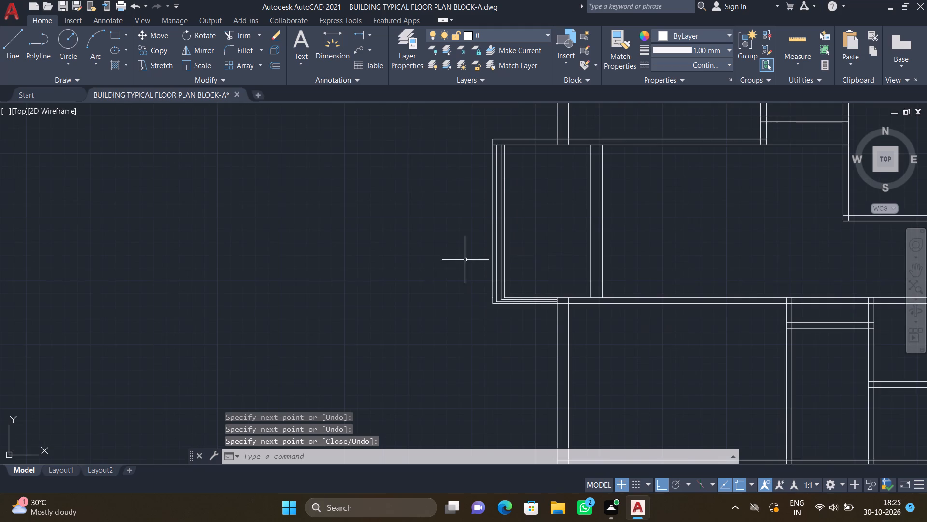
scroll(461, 255, "down", 1)
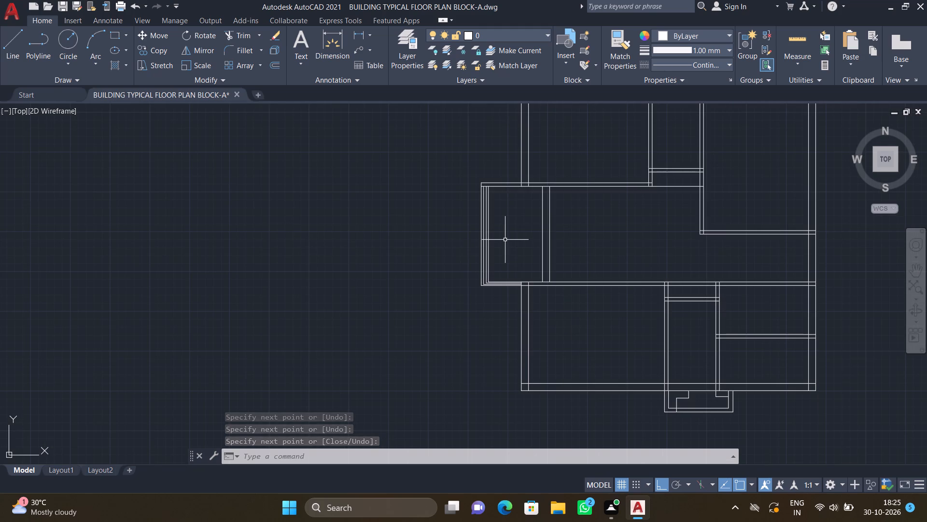
scroll(548, 212, "up", 2)
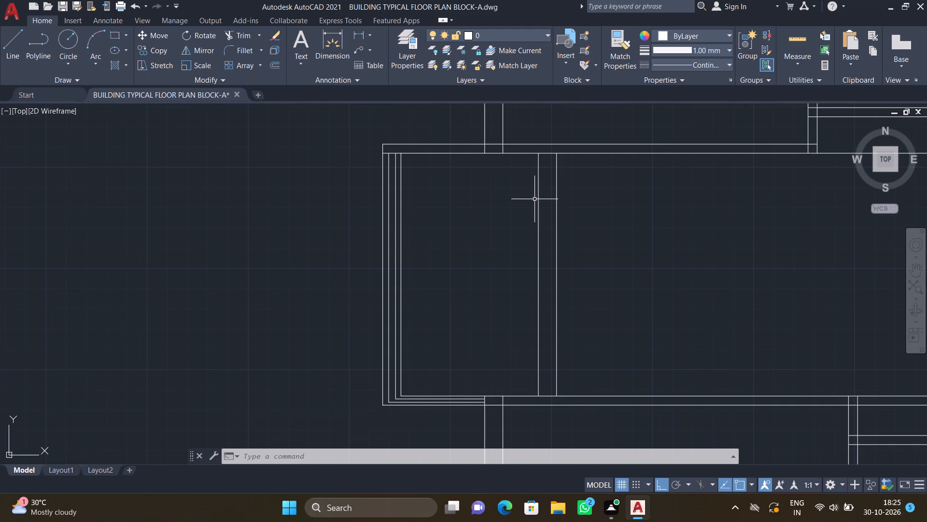
key("l")
key("Return")
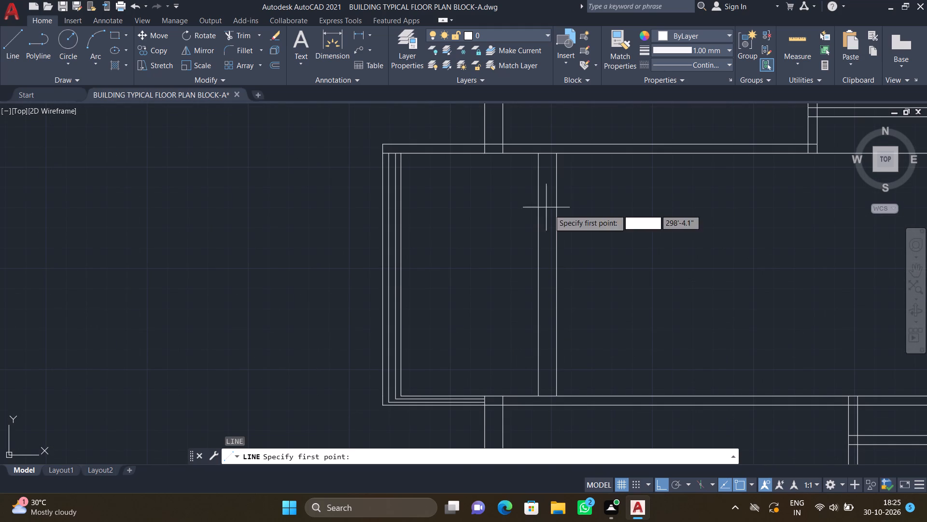
scroll(541, 188, "up", 2)
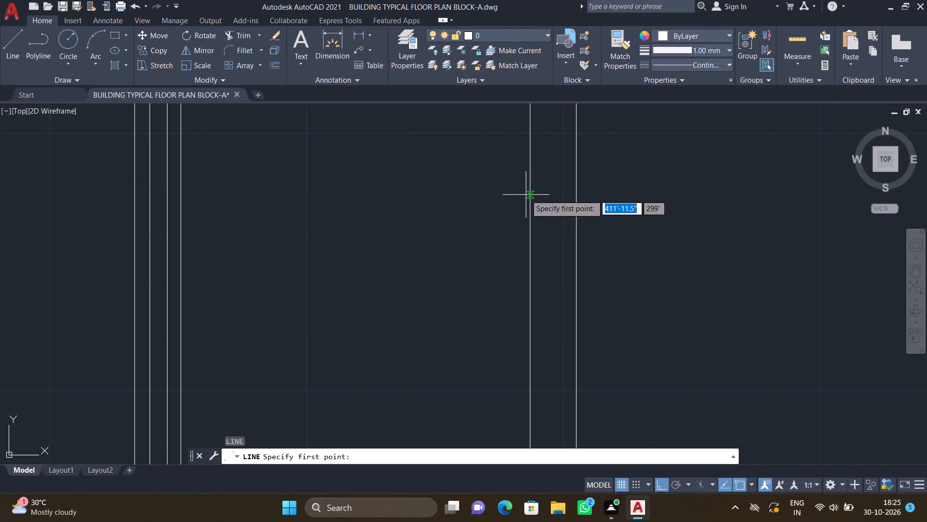
left_click(532, 197)
scroll(565, 201, "up", 1)
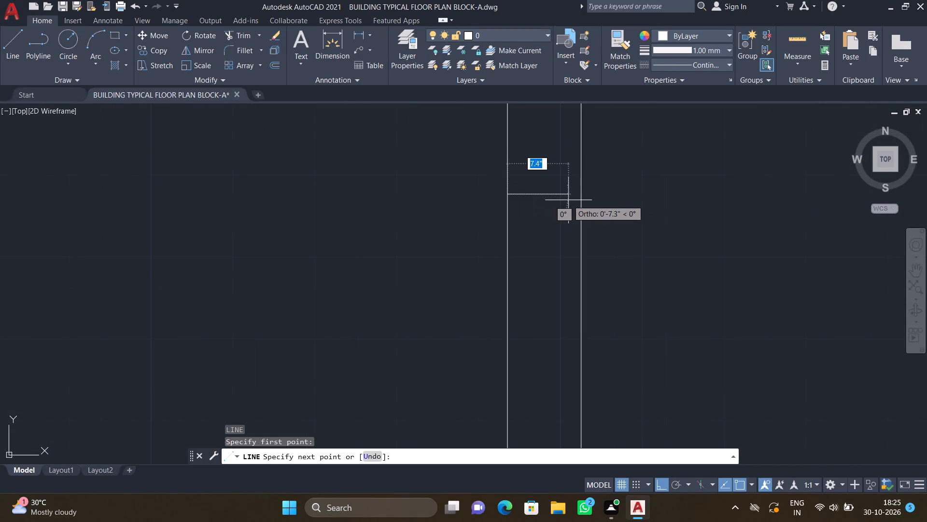
left_click(578, 196)
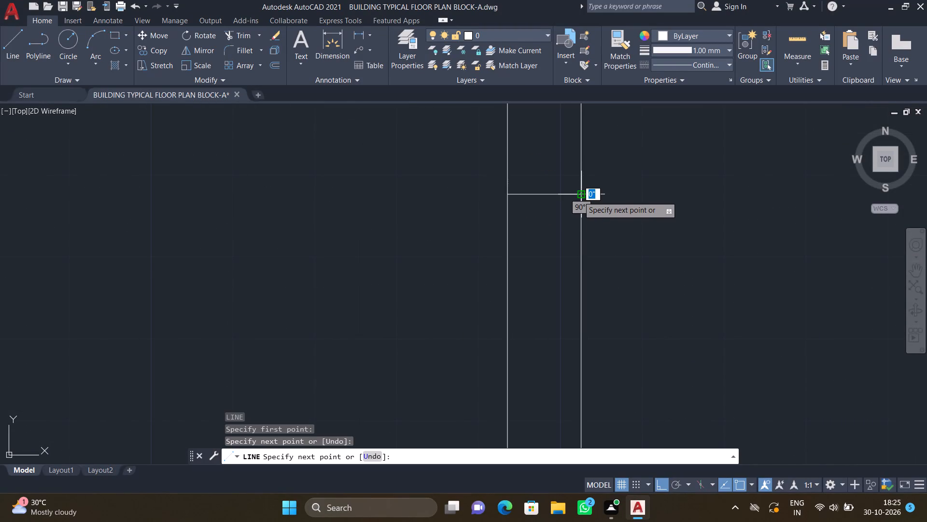
key("Return")
Draw a second short horizontal line across the vertical wall between projection and middle room, about 6'-8" below the first.
scroll(570, 203, "down", 4)
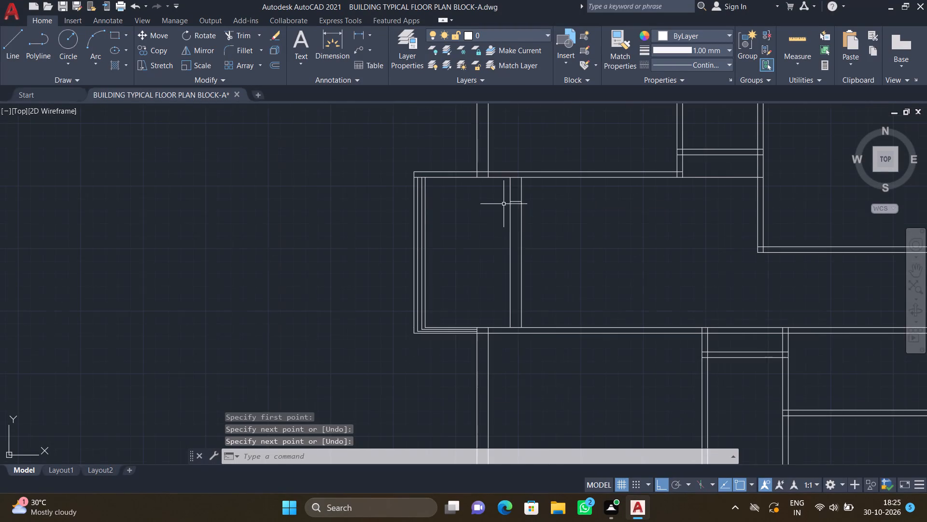
scroll(522, 298, "up", 2)
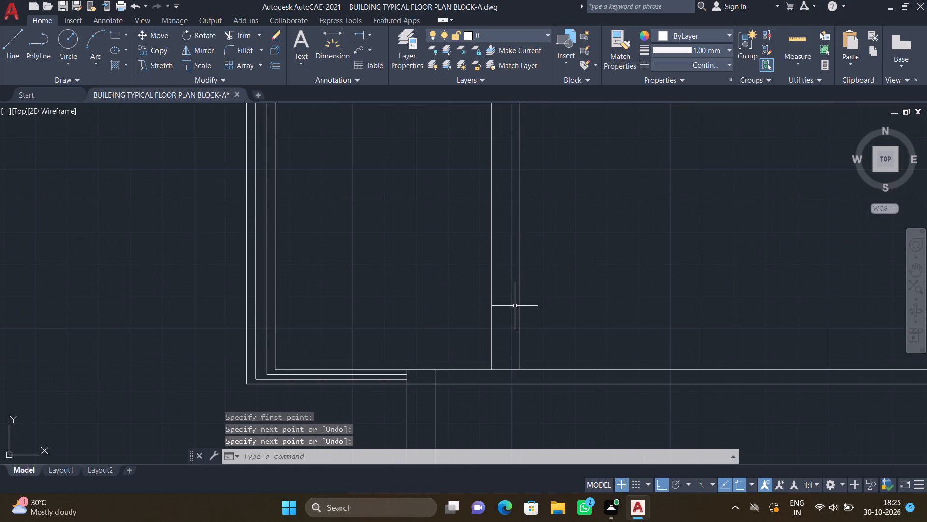
key("l")
key("Return")
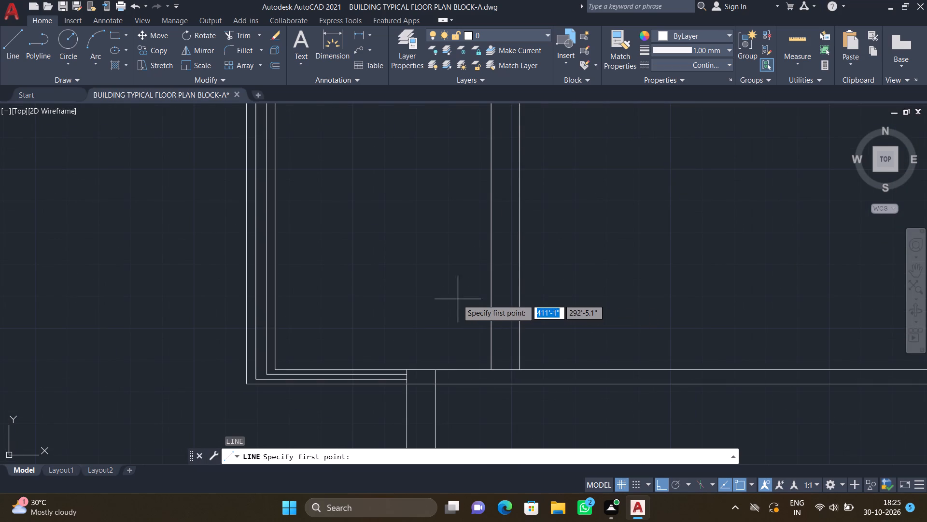
scroll(492, 308, "up", 1)
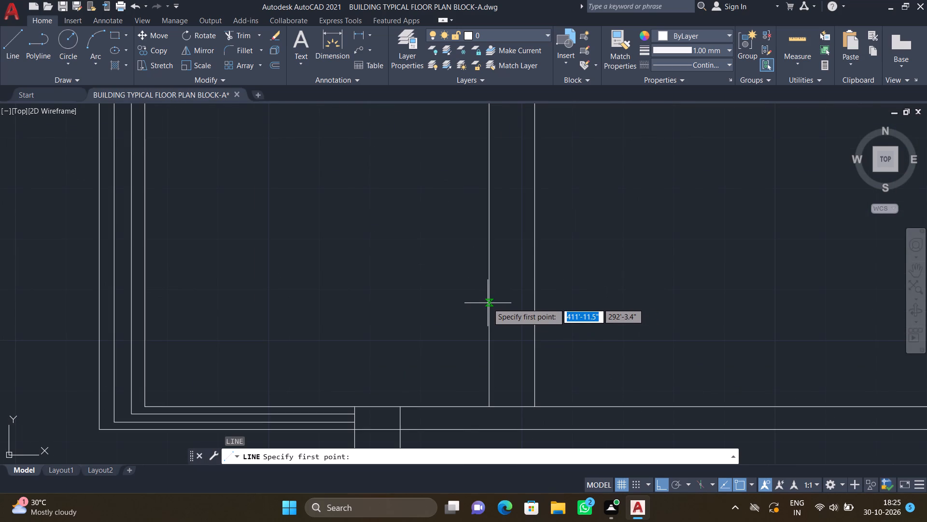
left_click(489, 302)
scroll(524, 307, "up", 2)
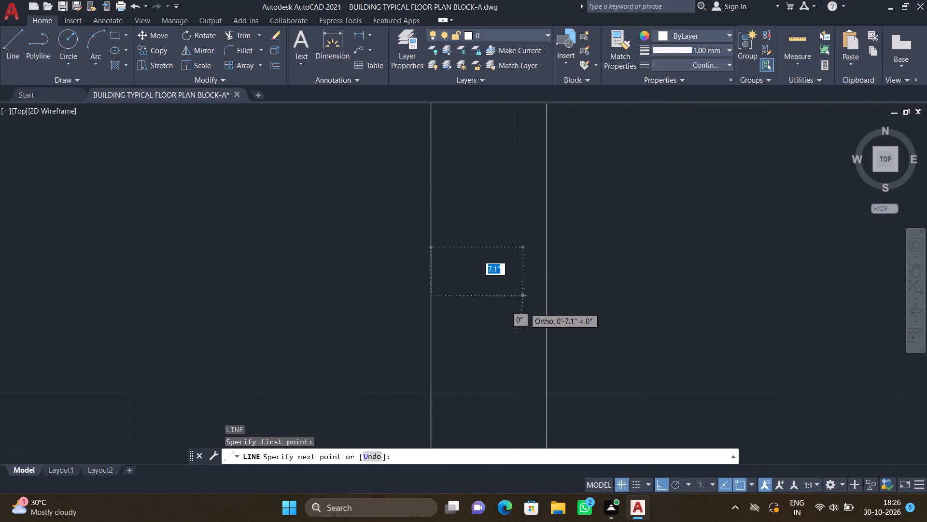
left_click(548, 296)
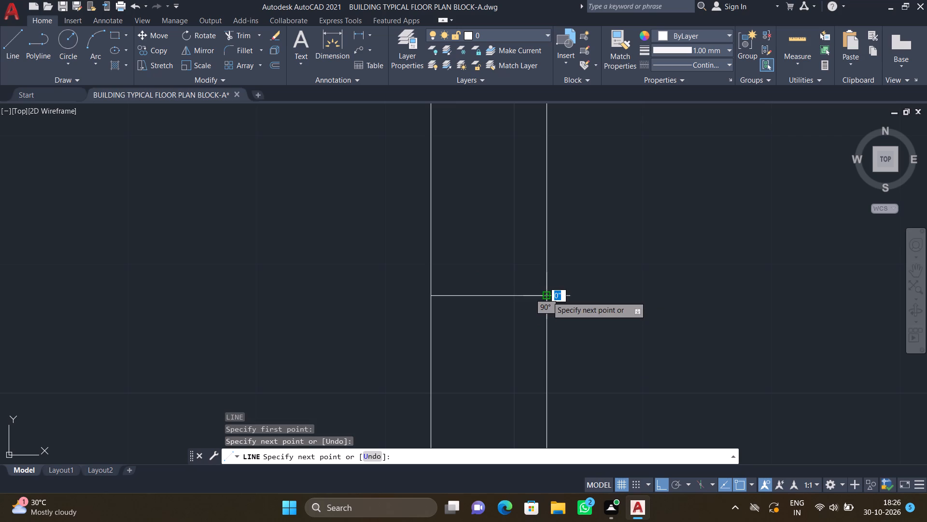
key("Return")
scroll(544, 291, "down", 4)
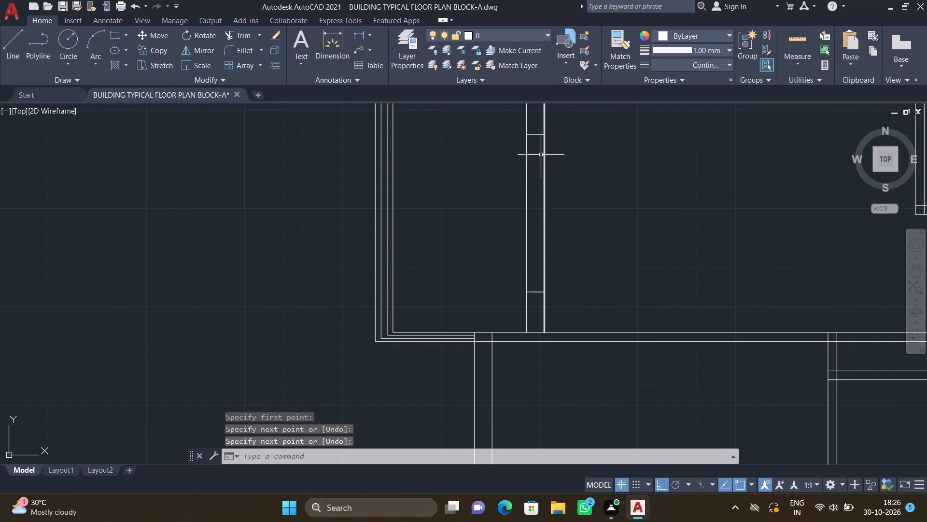
Draw a vertical line about 6'-8" long between the two short wall lines, nearer the wall's left face.
scroll(538, 146, "up", 2)
key("l")
key("Return")
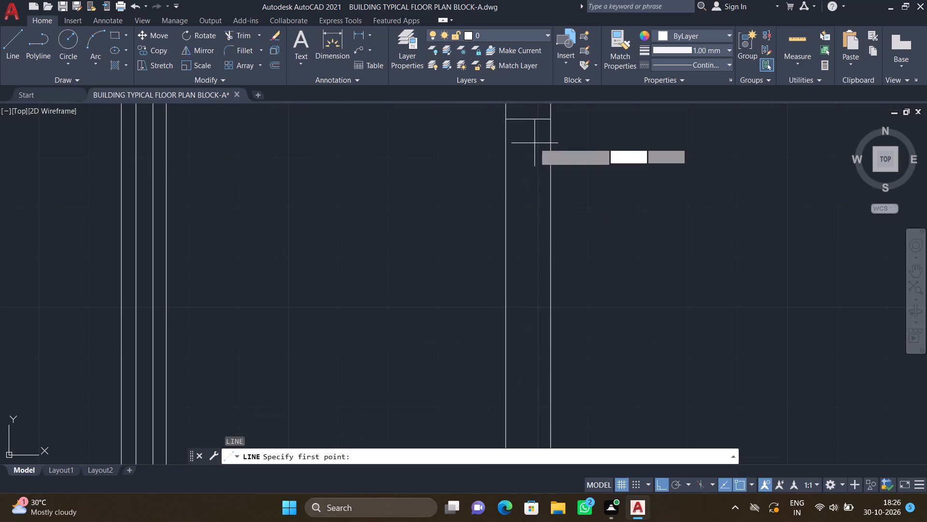
scroll(519, 119, "up", 2)
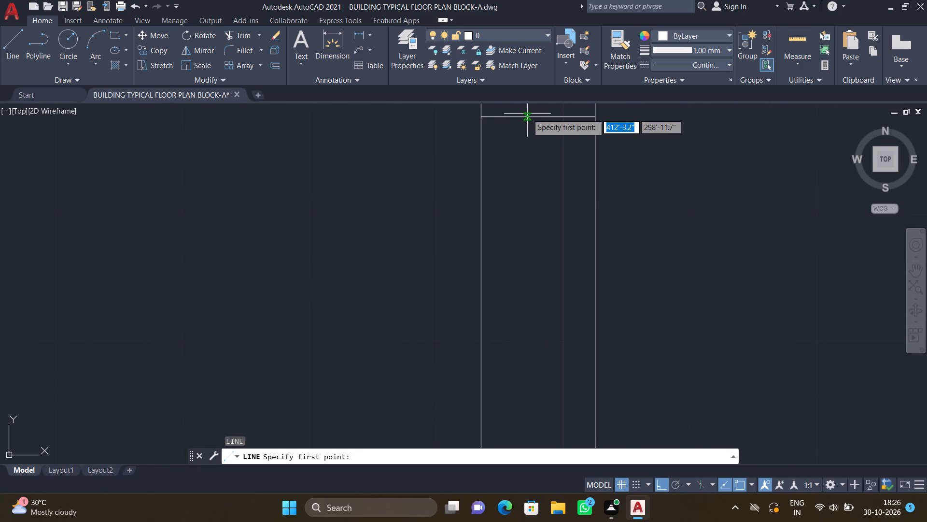
left_click_drag(518, 118, 521, 125)
scroll(509, 198, "down", 3)
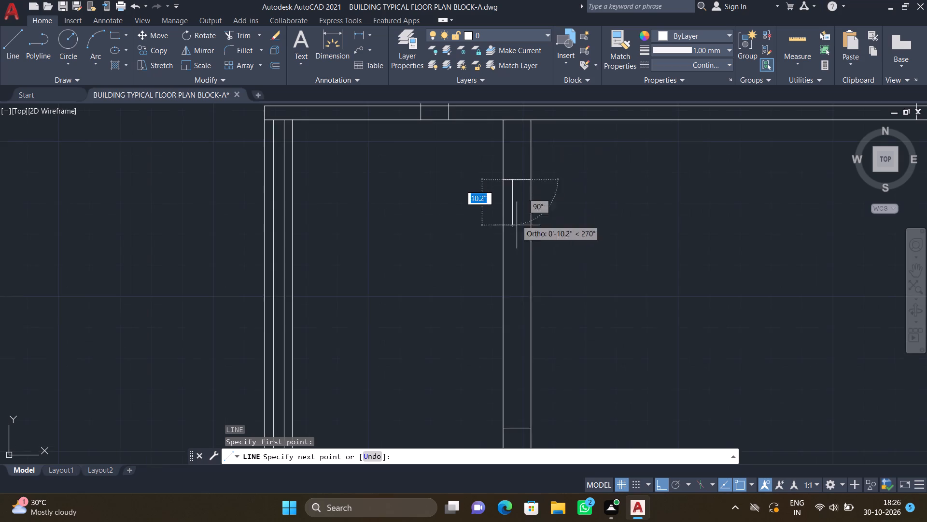
middle_click_drag(511, 323, 520, 259)
scroll(517, 343, "up", 2)
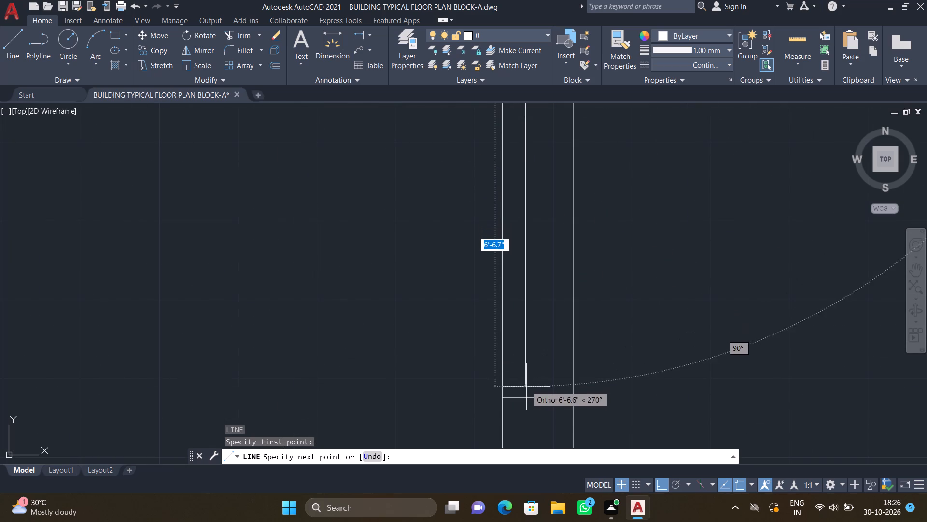
left_click(526, 397)
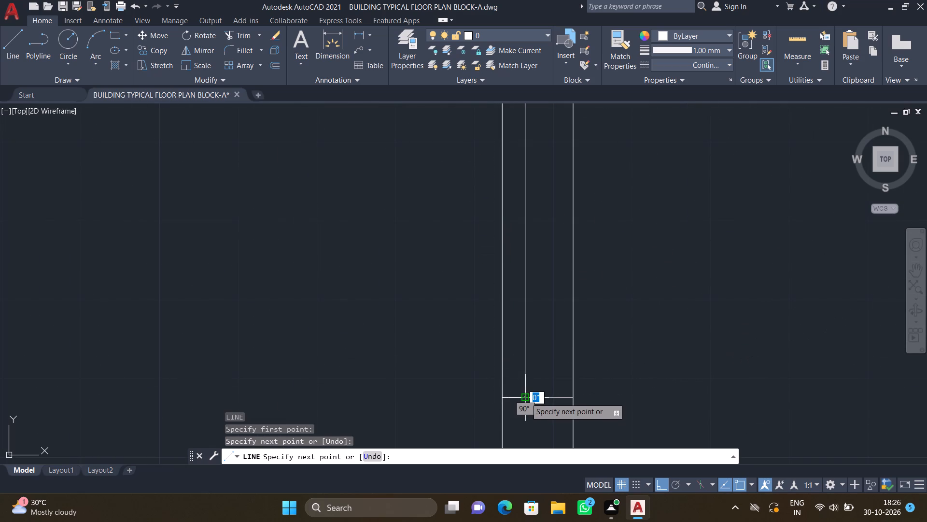
key("Return")
scroll(521, 392, "down", 3)
Draw a second vertical line about 6'-8" long between the two short wall lines, nearer the wall's right face.
scroll(527, 255, "up", 2)
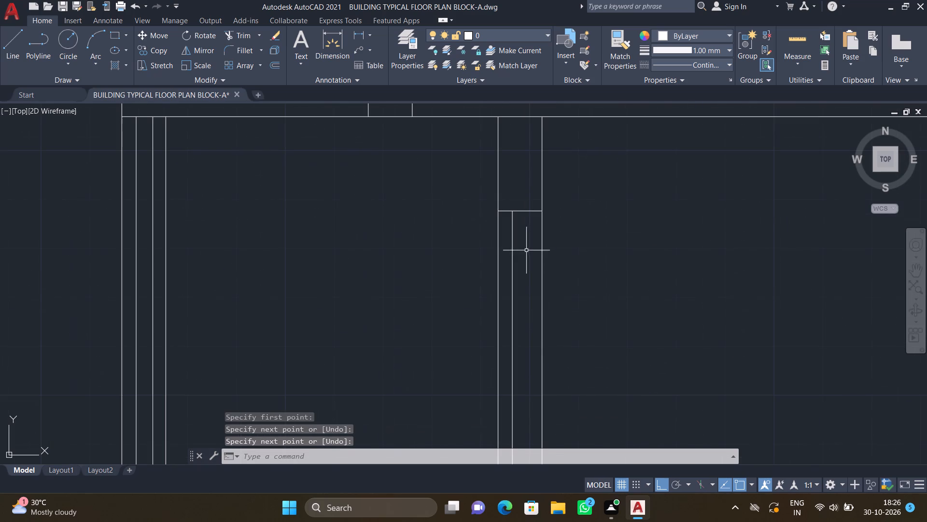
key("l")
key("Return")
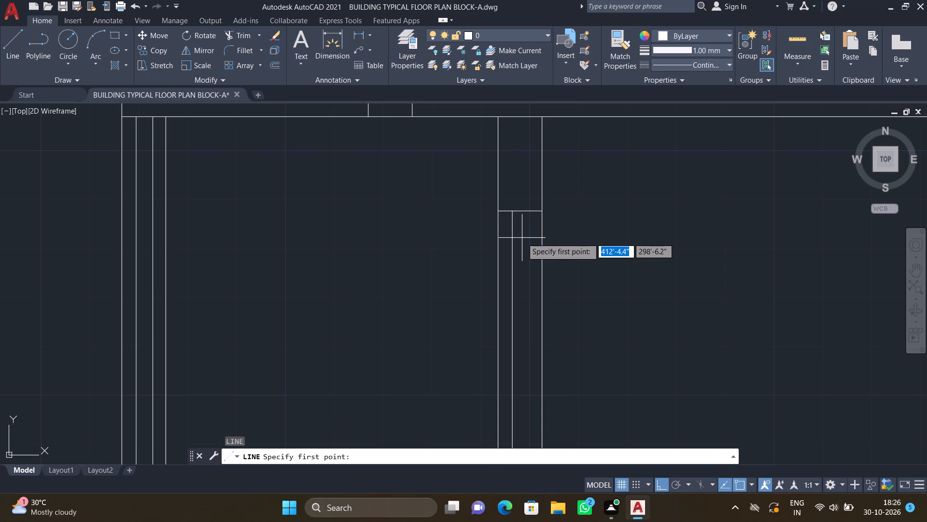
scroll(523, 221, "up", 2)
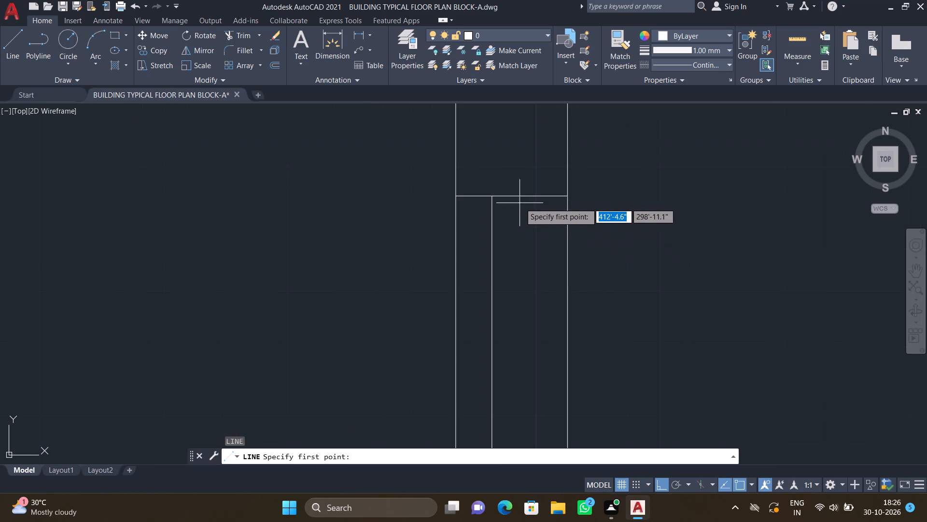
left_click_drag(524, 196, 525, 203)
scroll(540, 290, "down", 2)
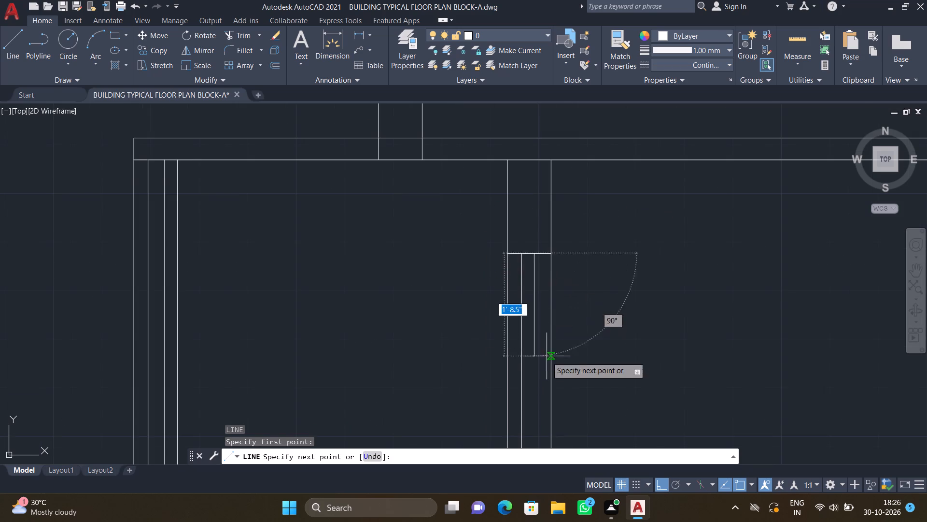
middle_click_drag(534, 331, 526, 293)
scroll(527, 297, "down", 1)
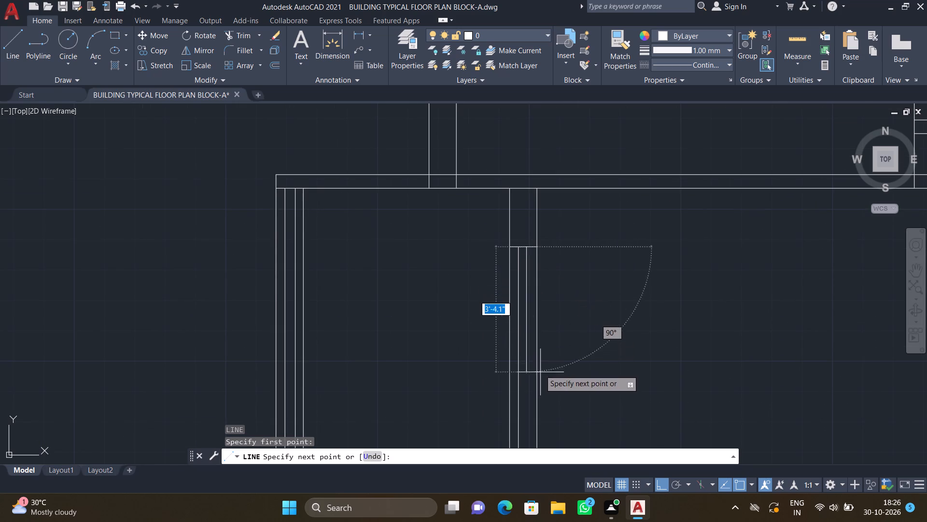
middle_click_drag(534, 359, 523, 268)
scroll(517, 403, "up", 4)
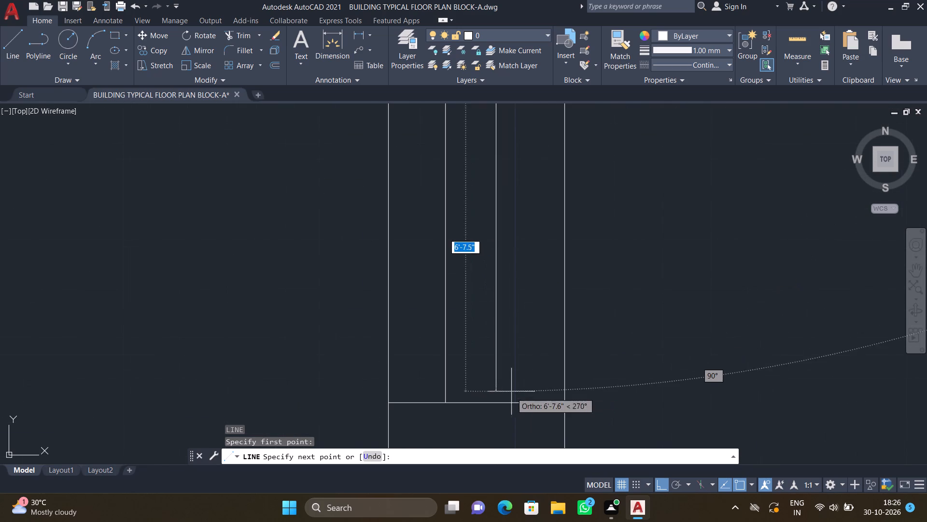
left_click(495, 404)
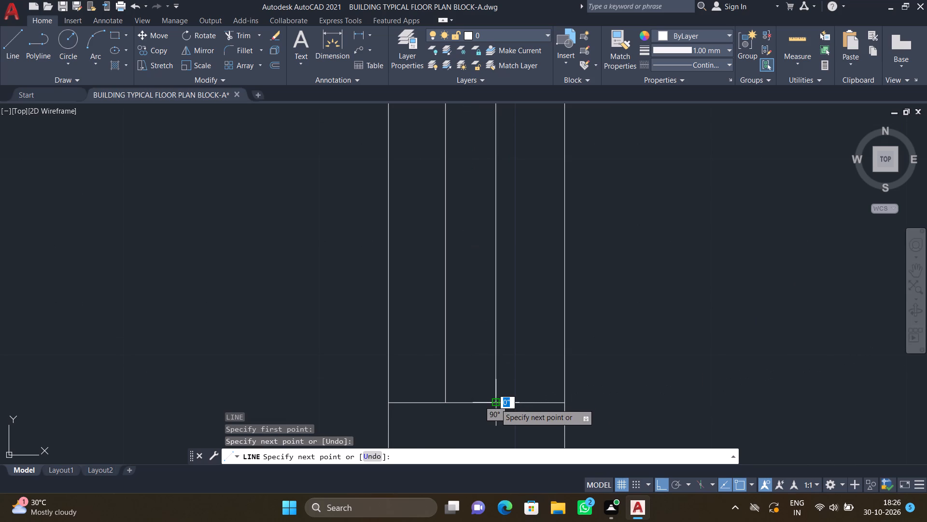
key("Return")
scroll(495, 402, "down", 4)
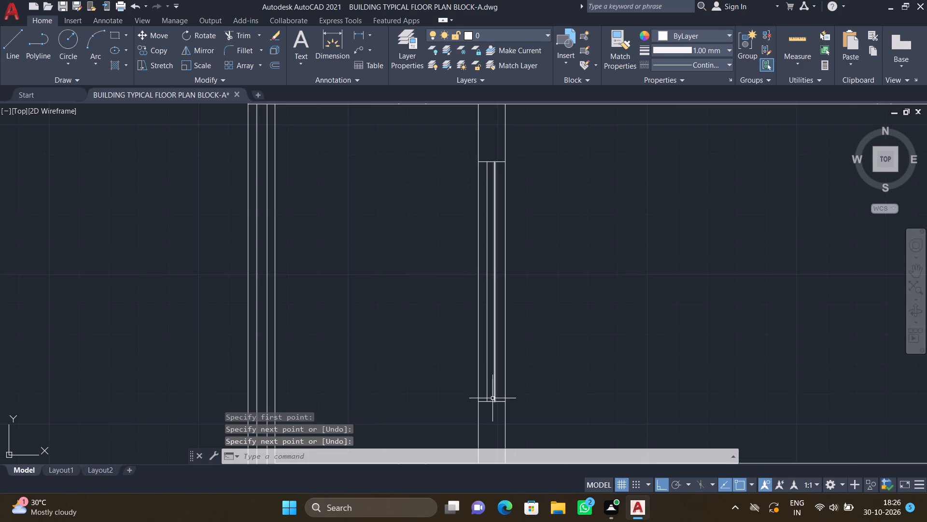
Draw a line from the upper vertical wall's lower-right corner about 1'-6" down, turning right about 1'-5.6" to the opening wall's left face.
scroll(478, 373, "down", 2)
scroll(457, 277, "up", 2)
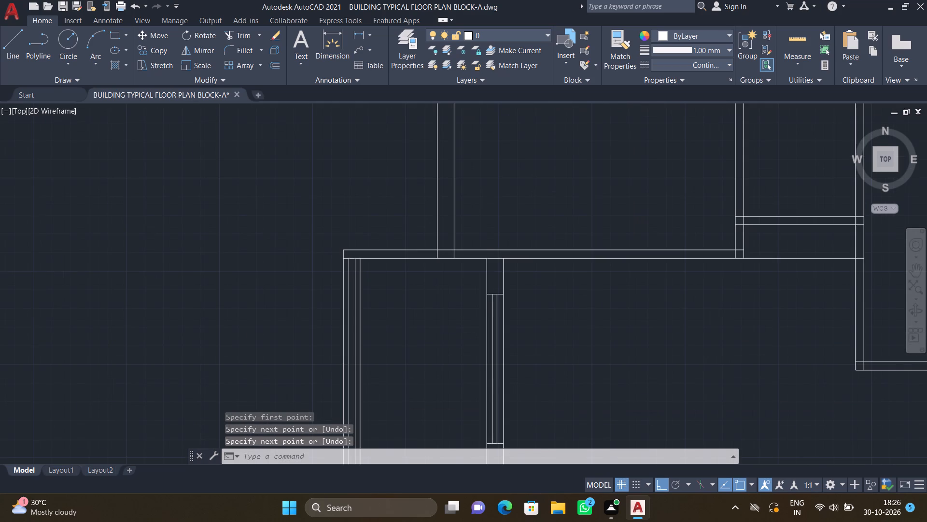
key("l")
key("Return")
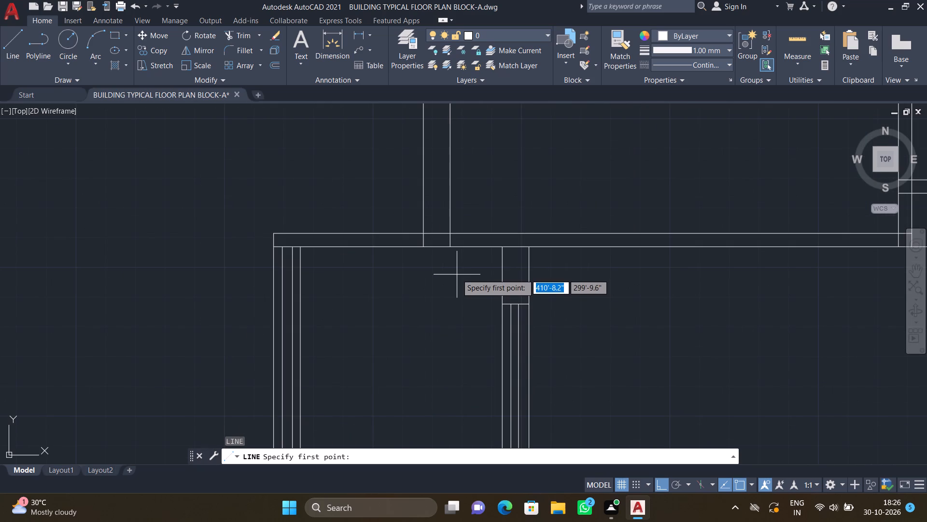
scroll(455, 256, "up", 2)
left_click_drag(438, 232, 438, 238)
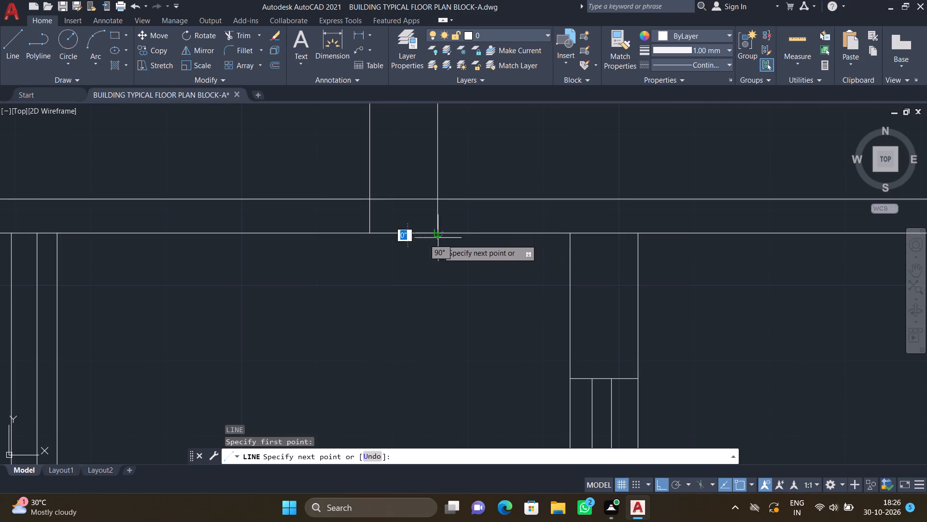
scroll(454, 331, "up", 1)
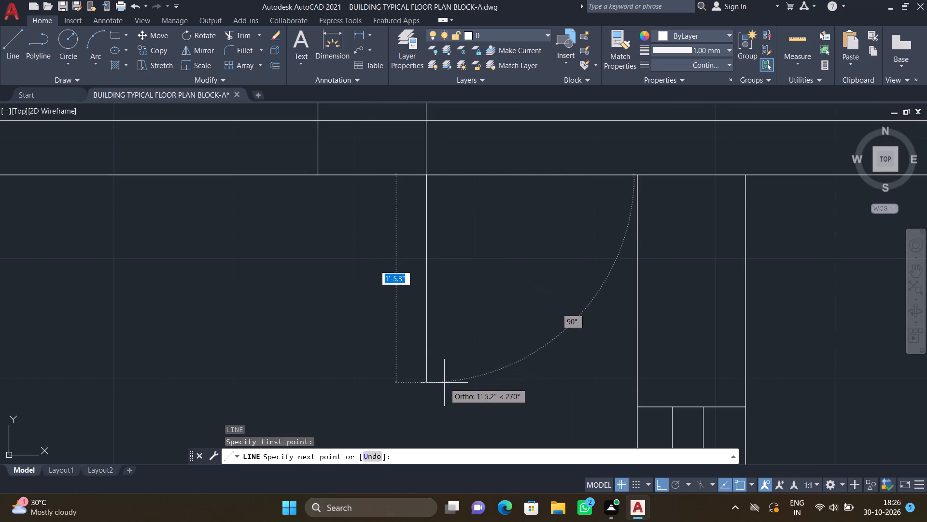
left_click(434, 391)
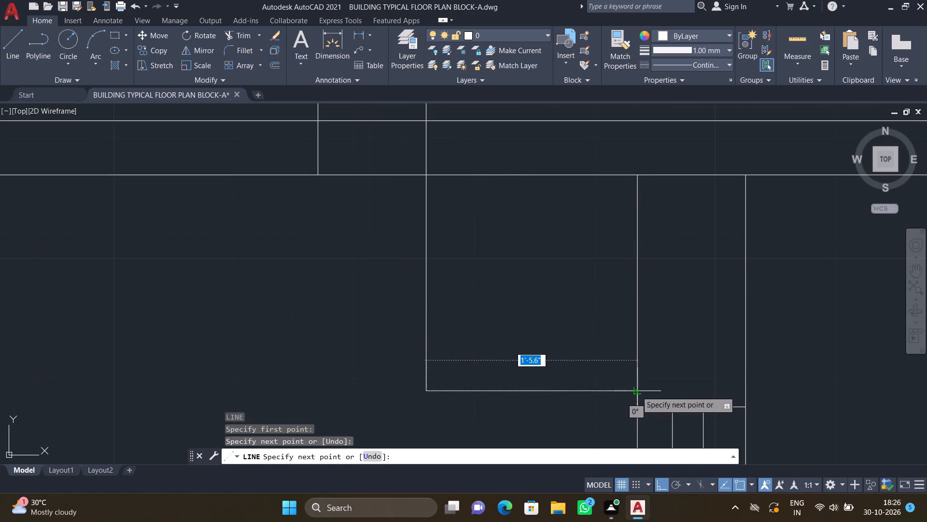
left_click(636, 391)
key("Return")
Draw a parallel inner line from the upper partition about 1'-4" down, turning right about 1'-4" to the opening wall's left face.
key("l")
key("Return")
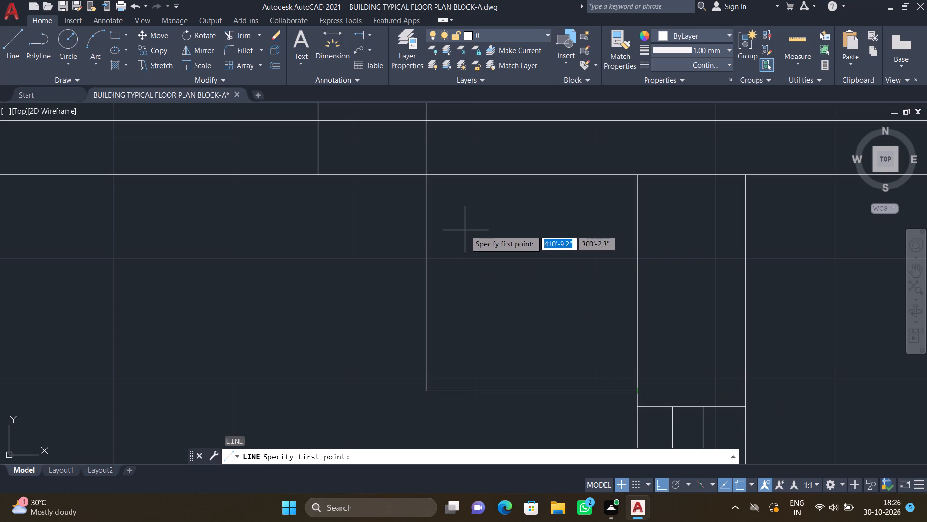
scroll(445, 184, "up", 2)
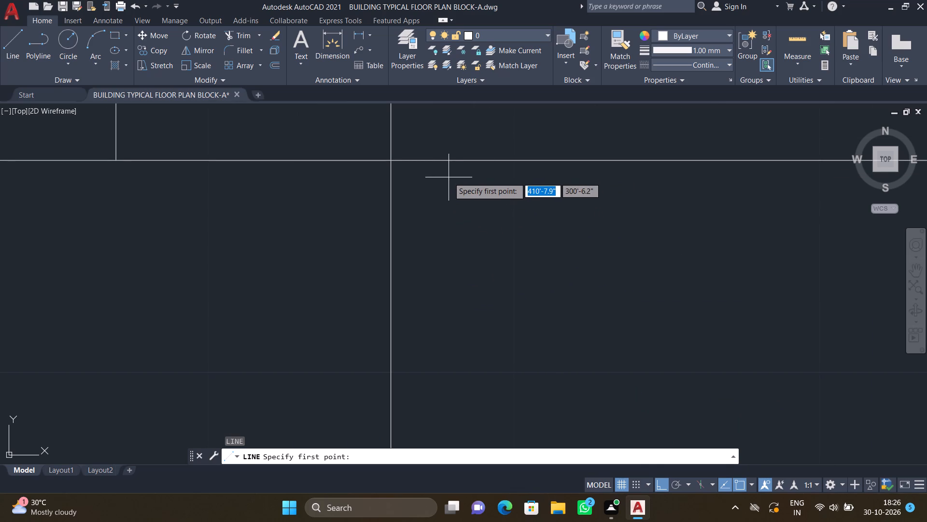
left_click(444, 161)
scroll(444, 219, "down", 3)
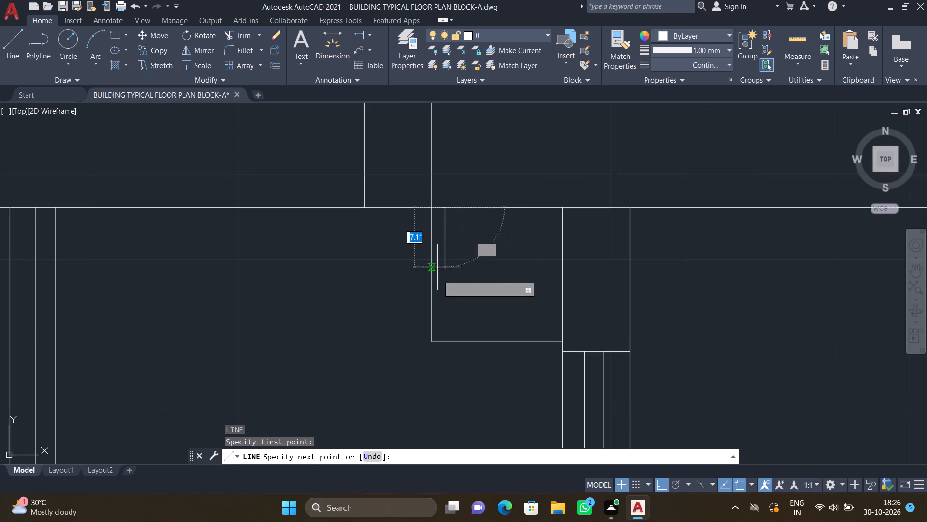
scroll(444, 321, "up", 1)
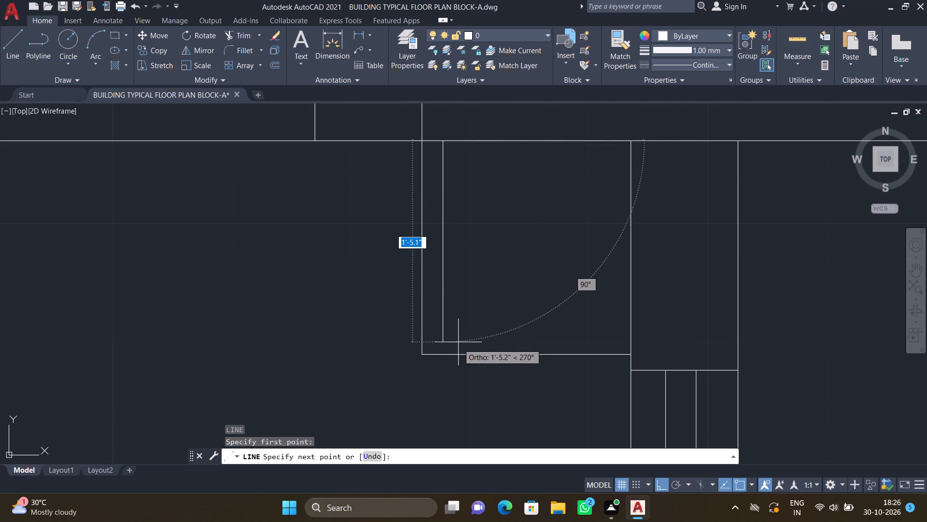
scroll(457, 339, "up", 2)
left_click(417, 319)
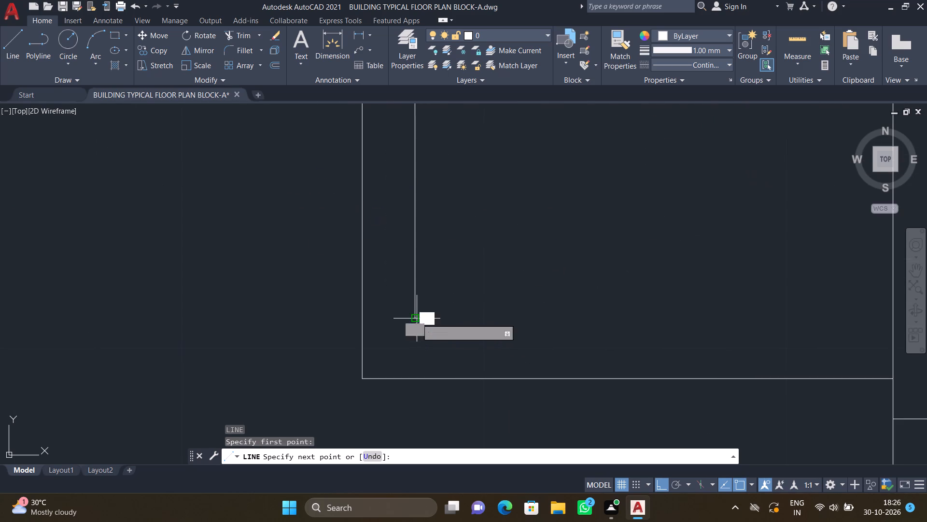
scroll(604, 315, "down", 1)
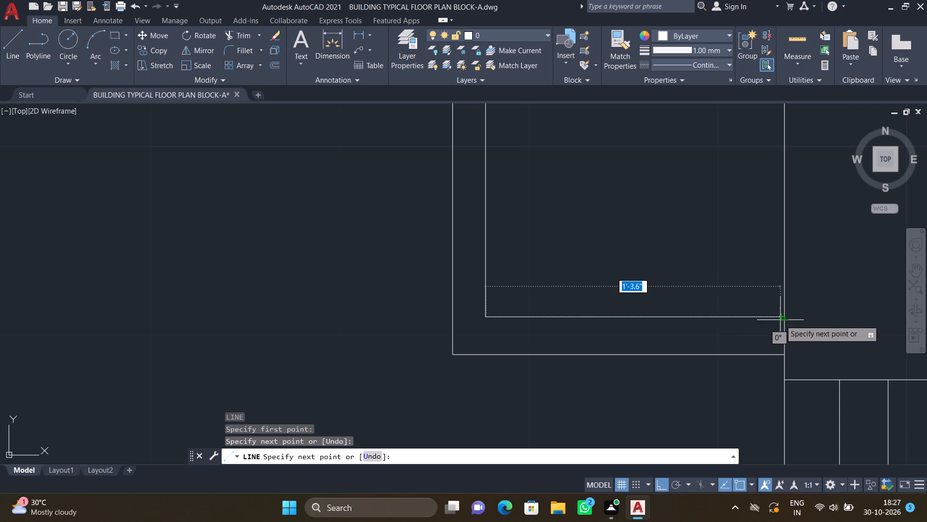
left_click(783, 314)
key("Return")
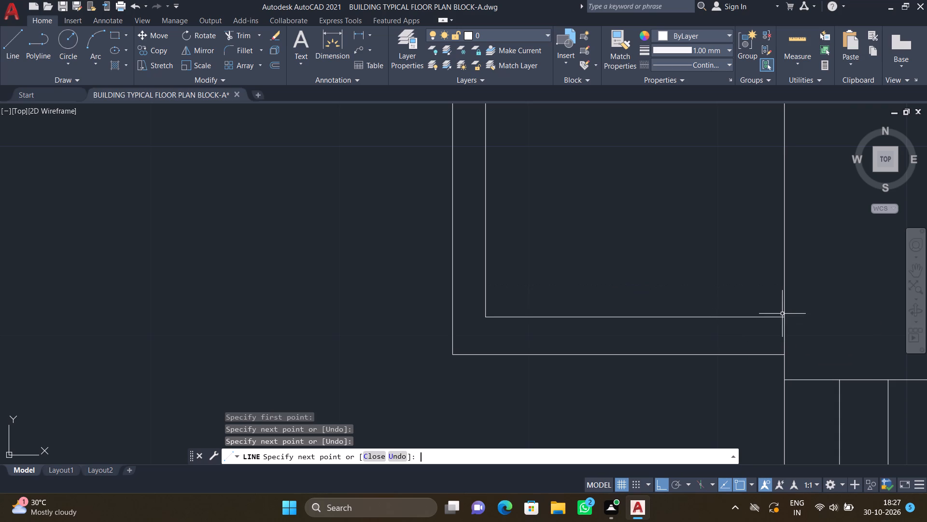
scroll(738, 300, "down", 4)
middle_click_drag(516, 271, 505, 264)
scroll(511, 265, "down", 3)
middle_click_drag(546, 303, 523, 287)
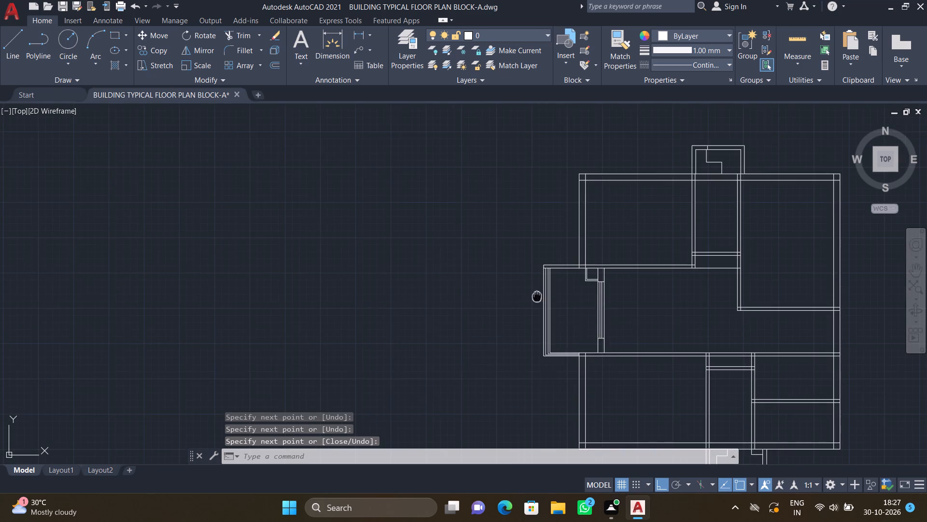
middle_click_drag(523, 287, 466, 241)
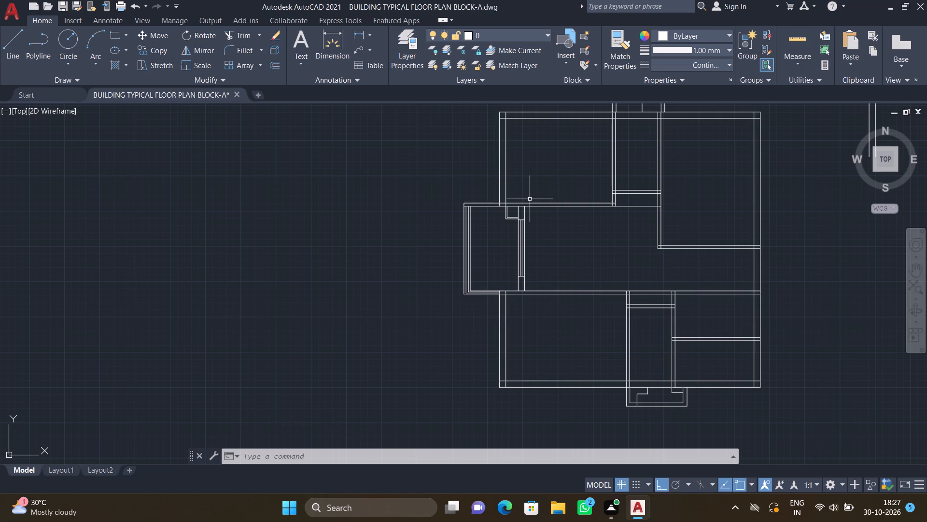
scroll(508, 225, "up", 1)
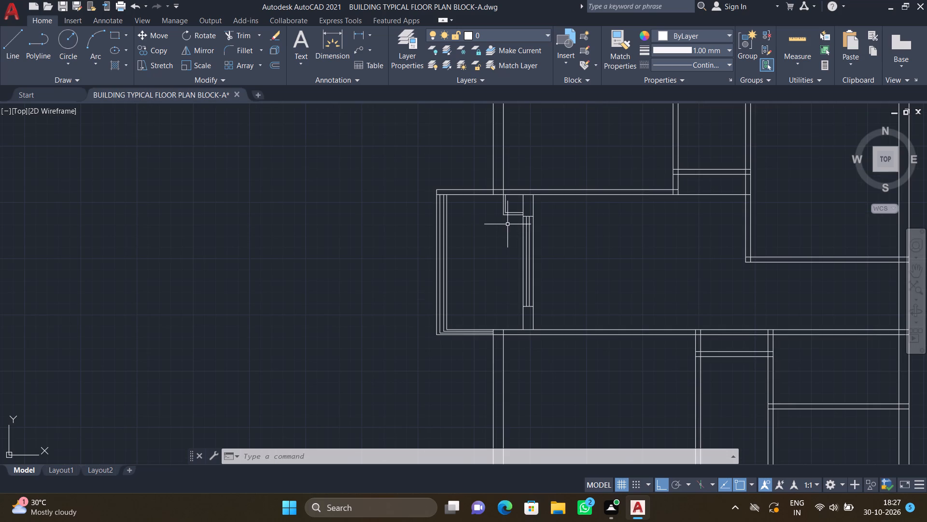
Draw a vertical line about 10' long in the upper-left room, from the top wall's inner face to the lower partition.
scroll(515, 247, "down", 1)
scroll(513, 216, "up", 3)
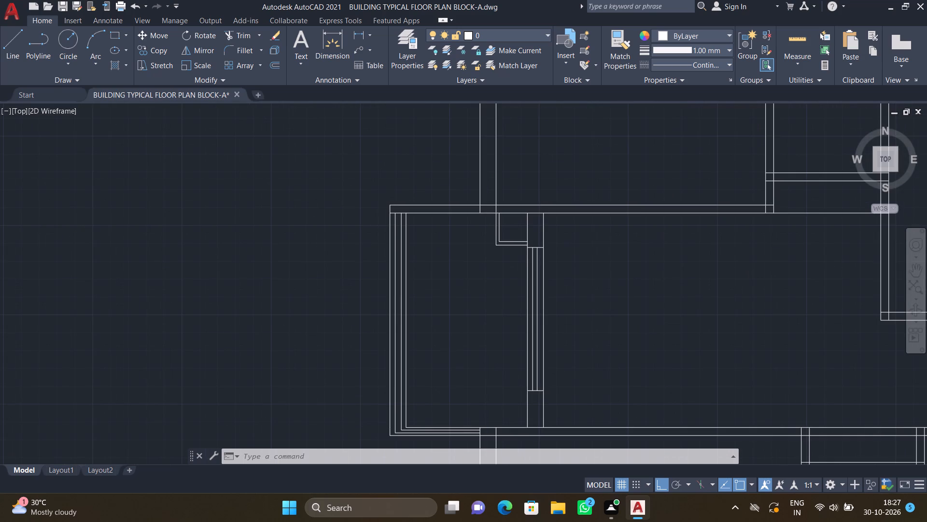
scroll(512, 217, "down", 2)
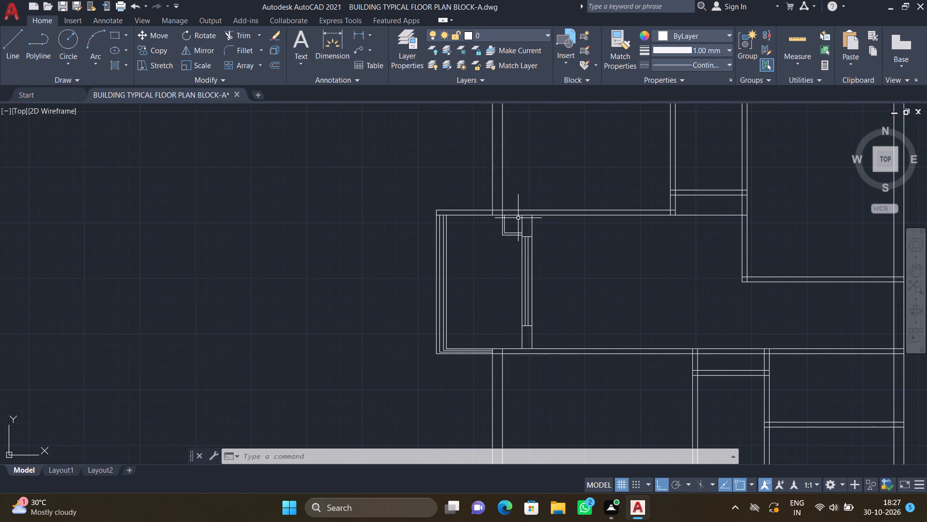
scroll(526, 214, "down", 2)
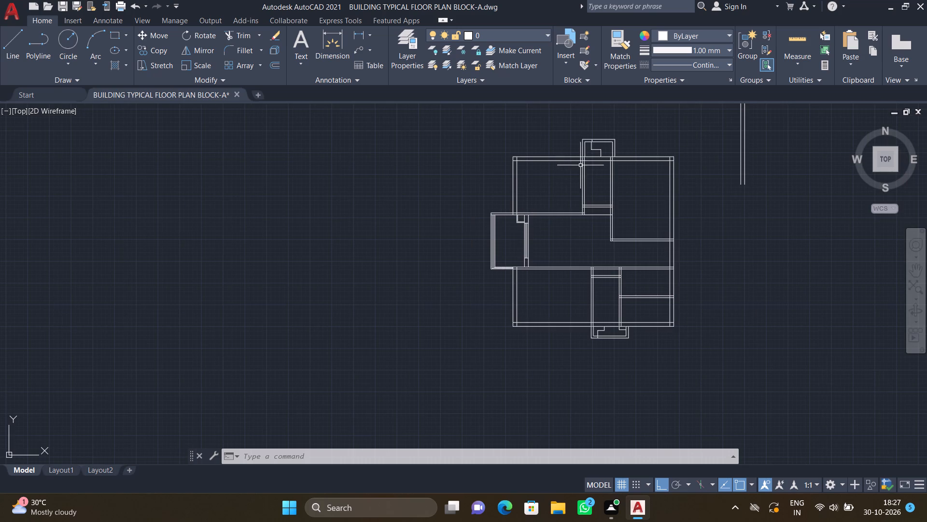
middle_click(539, 188)
scroll(550, 188, "up", 1)
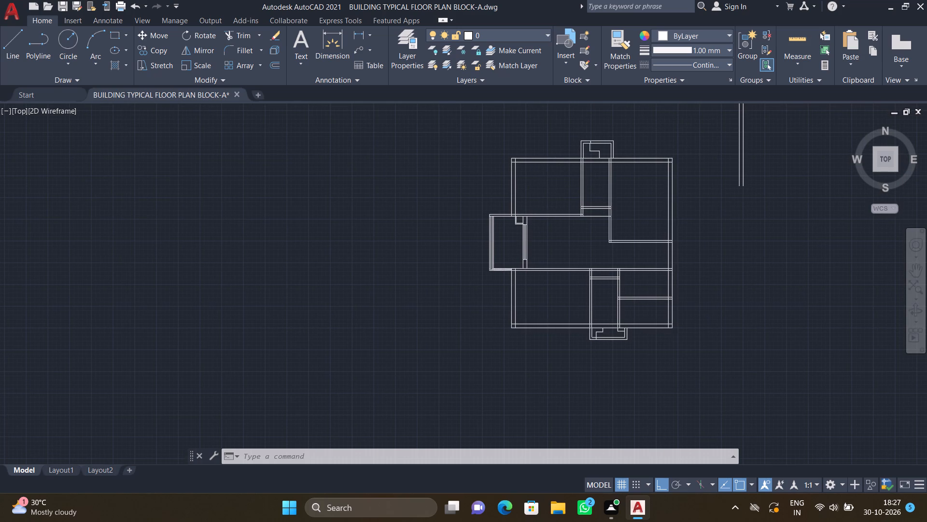
key("l")
key("Return")
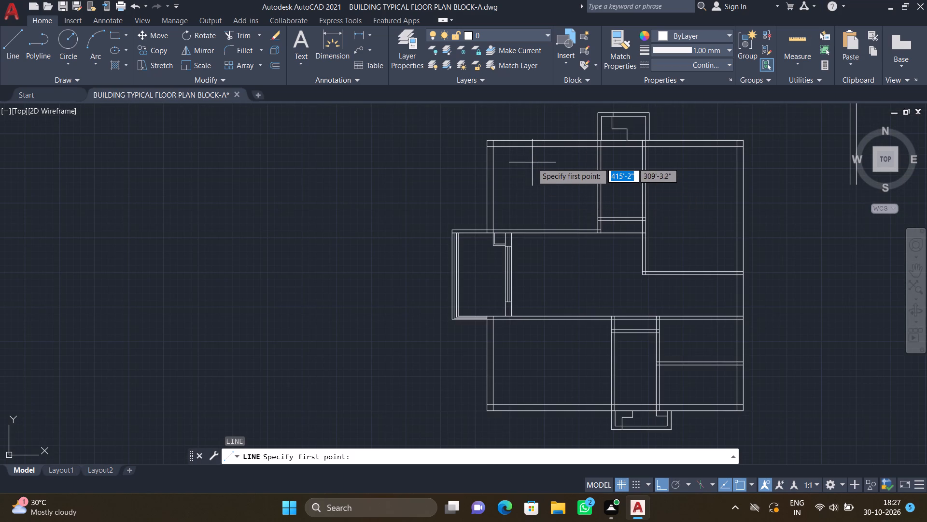
scroll(511, 155, "up", 2)
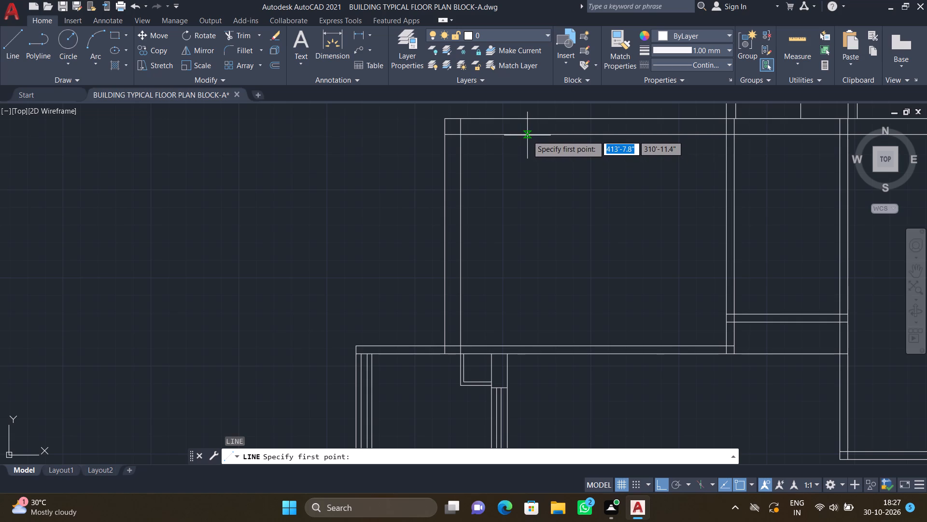
left_click_drag(527, 135, 528, 145)
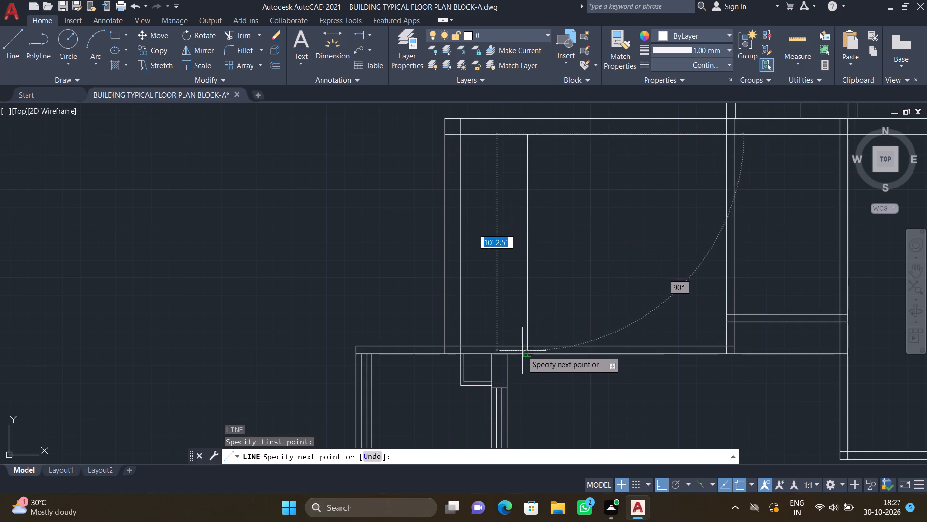
scroll(521, 352, "up", 1)
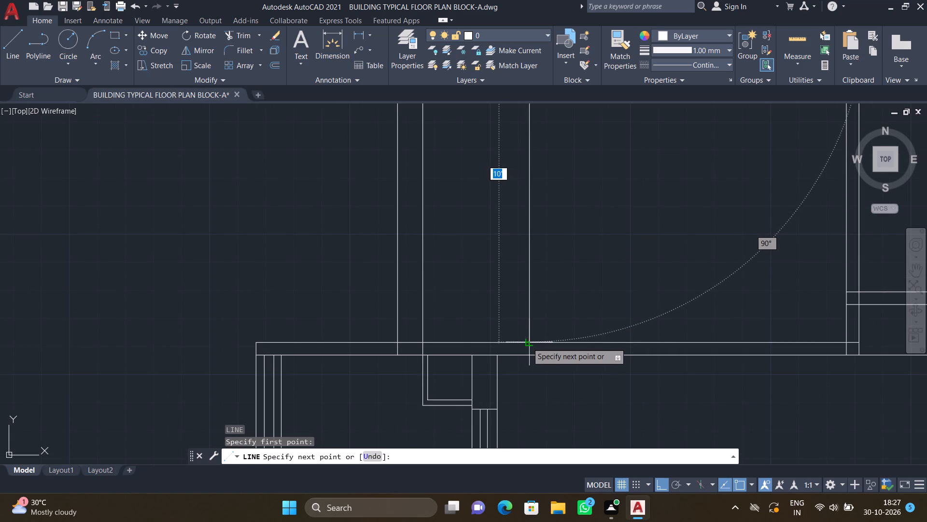
left_click(527, 343)
key("Return")
scroll(492, 210, "down", 1)
Draw a horizontal line across the upper-left room's narrow strip, from the left wall's inner face to the new vertical line.
key("l")
key("Return")
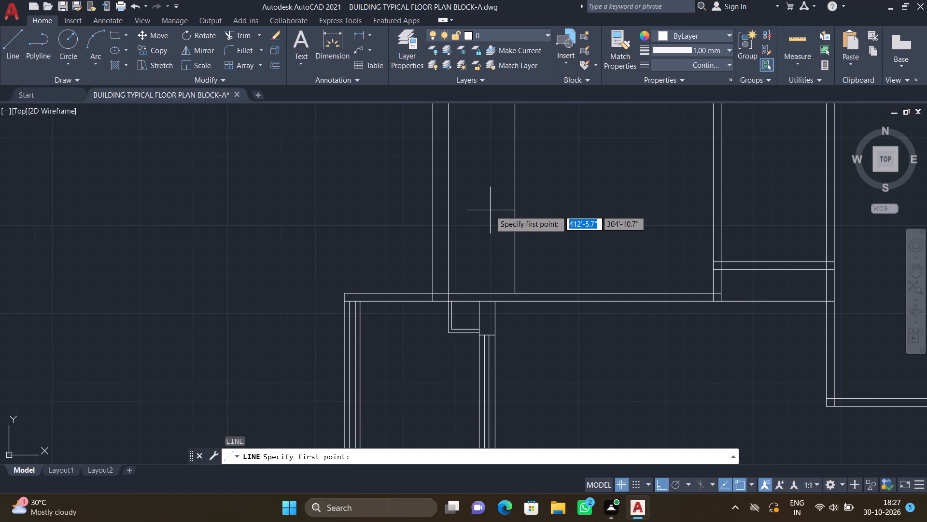
scroll(455, 178, "down", 2)
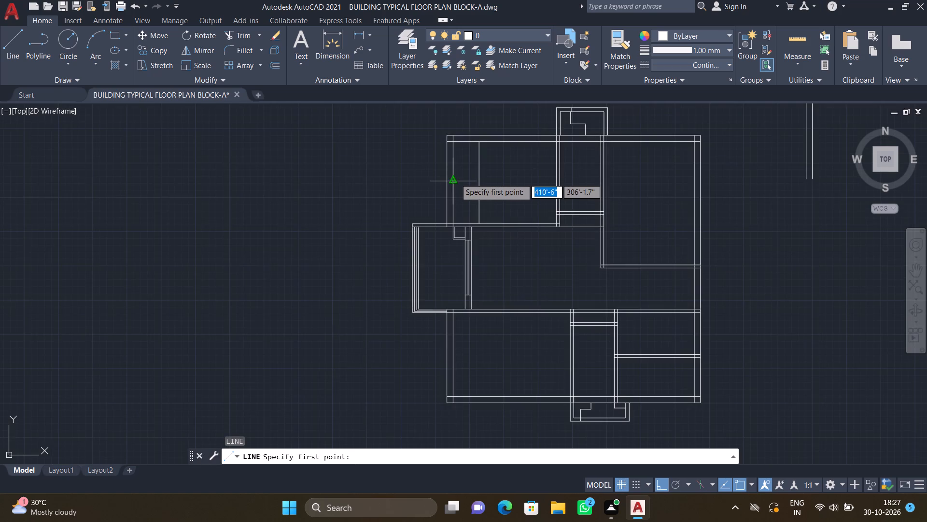
scroll(455, 183, "up", 2)
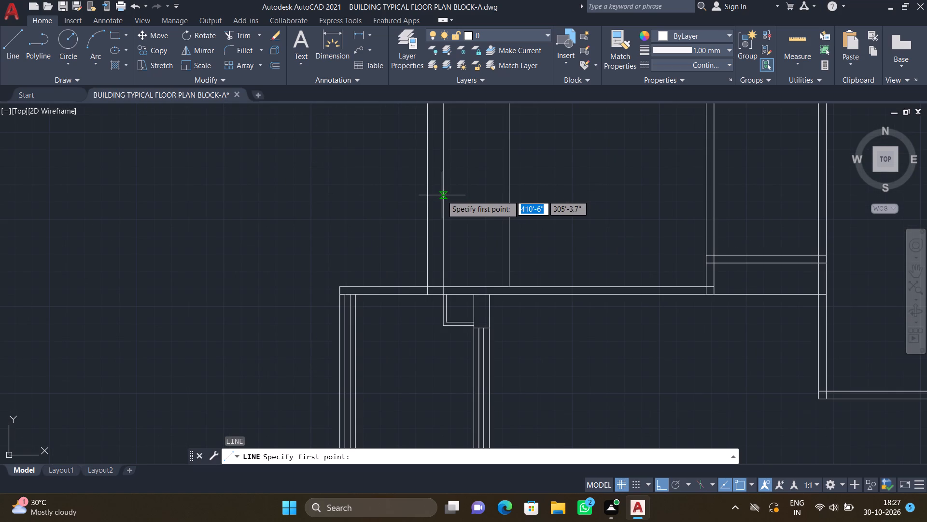
left_click(443, 196)
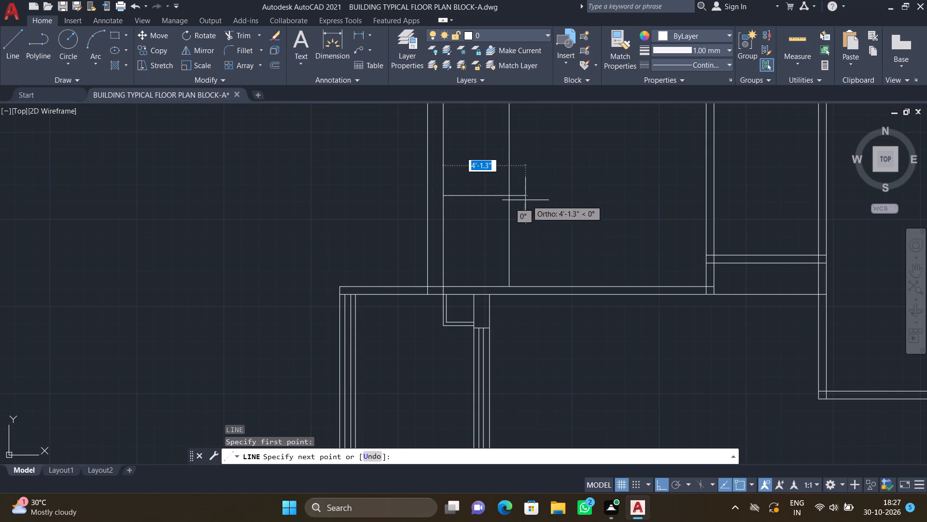
scroll(502, 203, "up", 2)
left_click(515, 185)
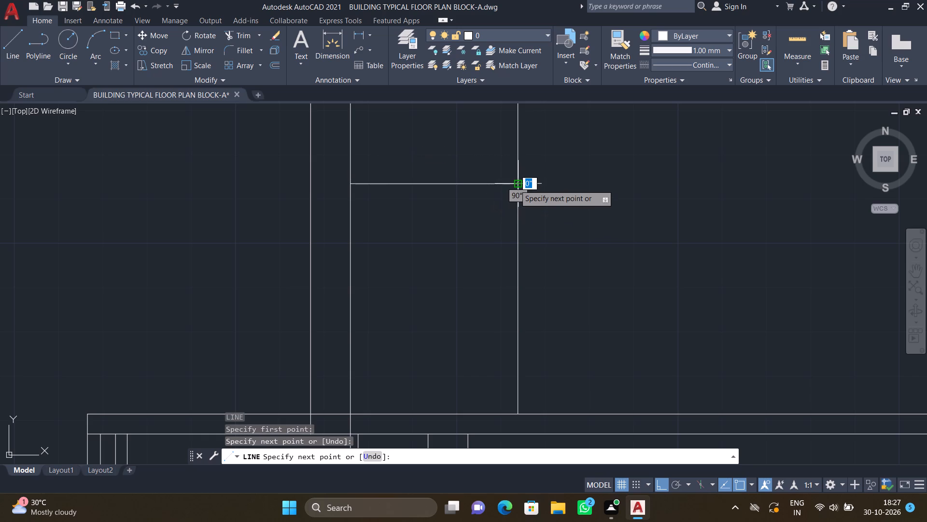
key("Return")
scroll(513, 184, "down", 2)
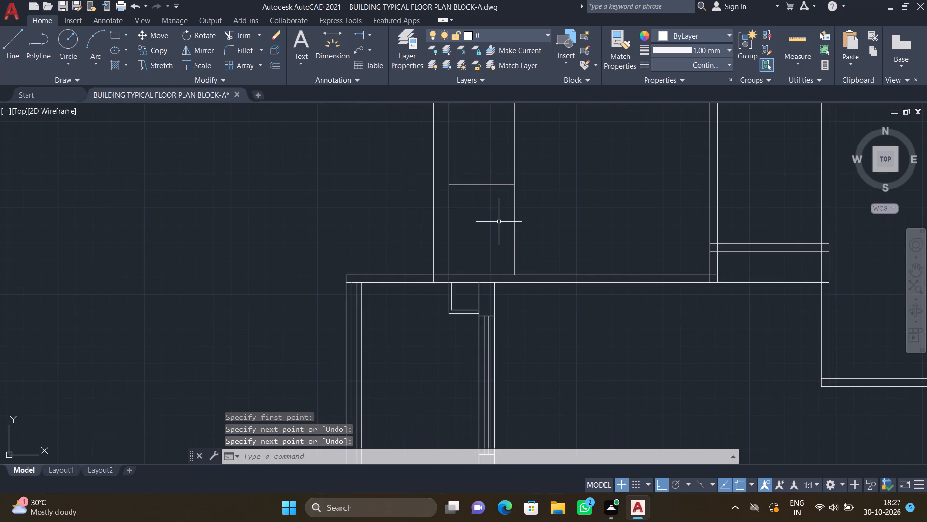
scroll(550, 202, "down", 2)
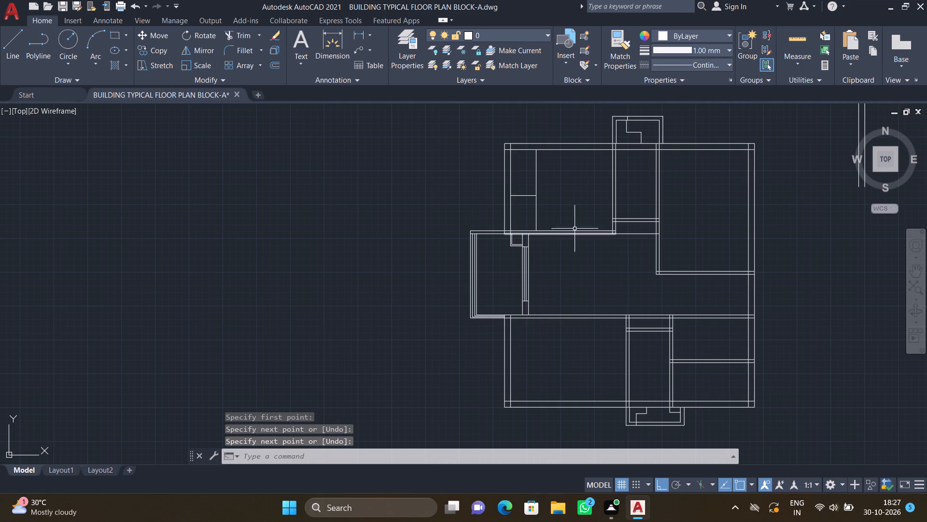
Draw a horizontal line between the side walls of the narrow upper middle room, level with the strip's dividing line.
scroll(630, 172, "up", 2)
key("l")
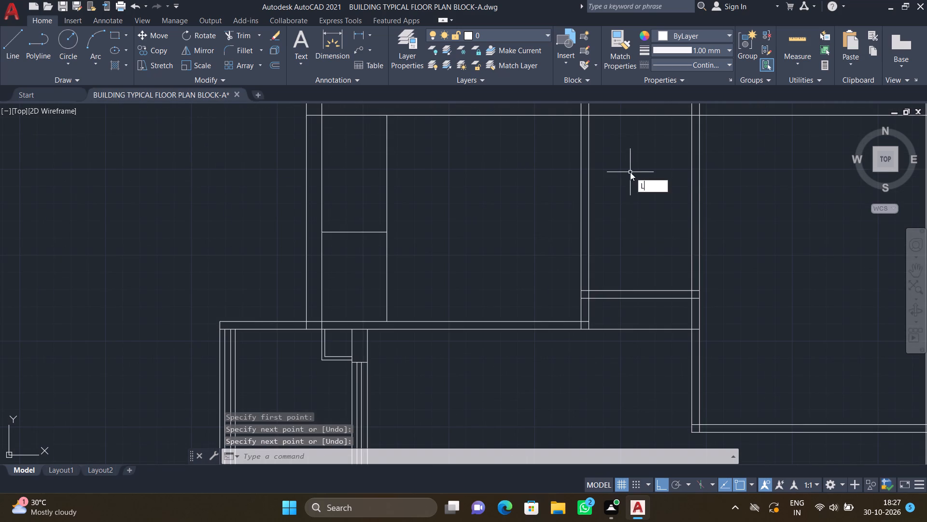
key("Return")
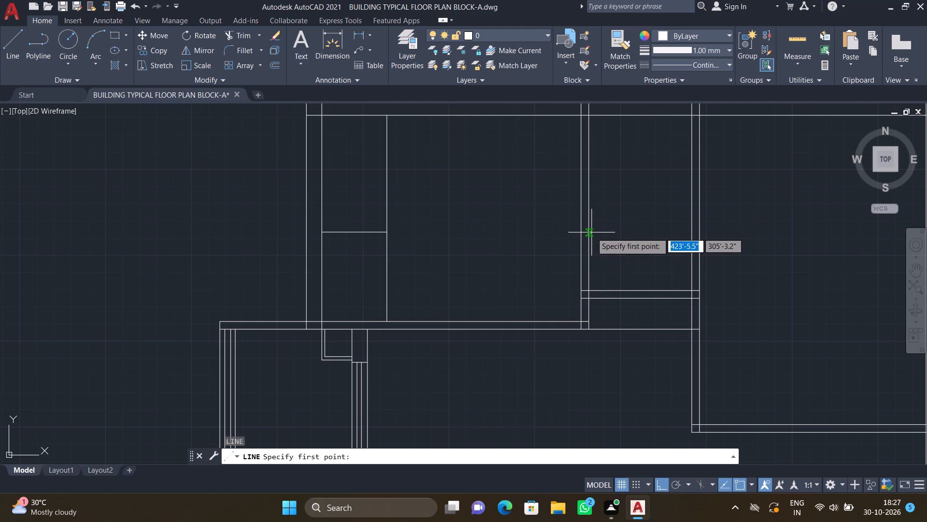
left_click(590, 232)
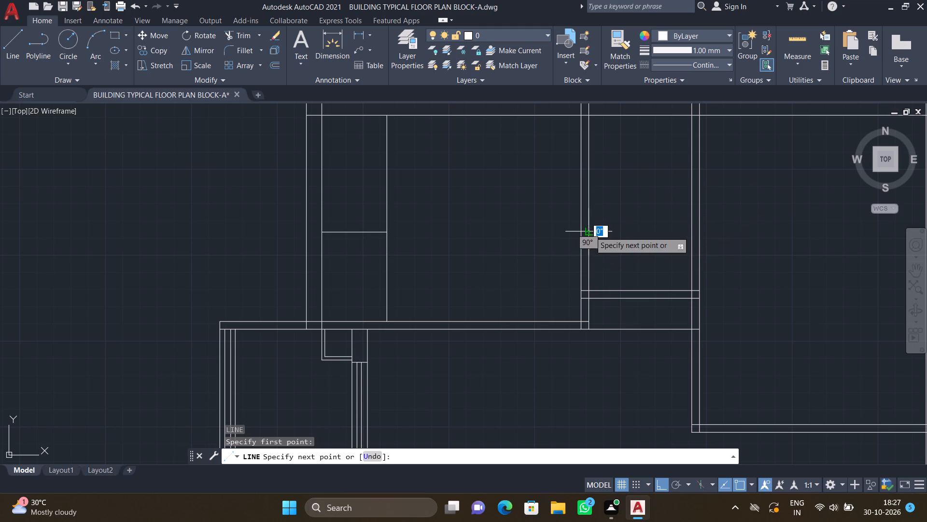
scroll(680, 231, "up", 2)
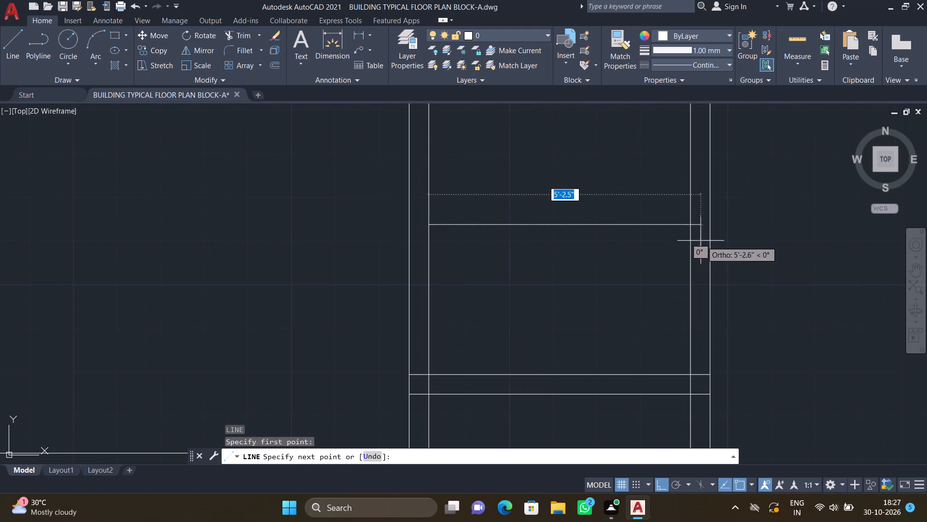
left_click(690, 226)
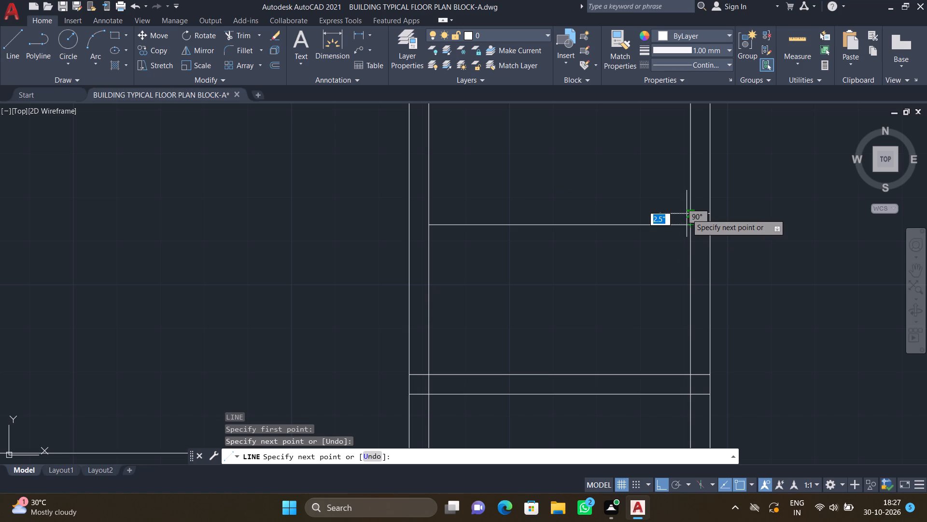
key("Return")
scroll(681, 219, "down", 2)
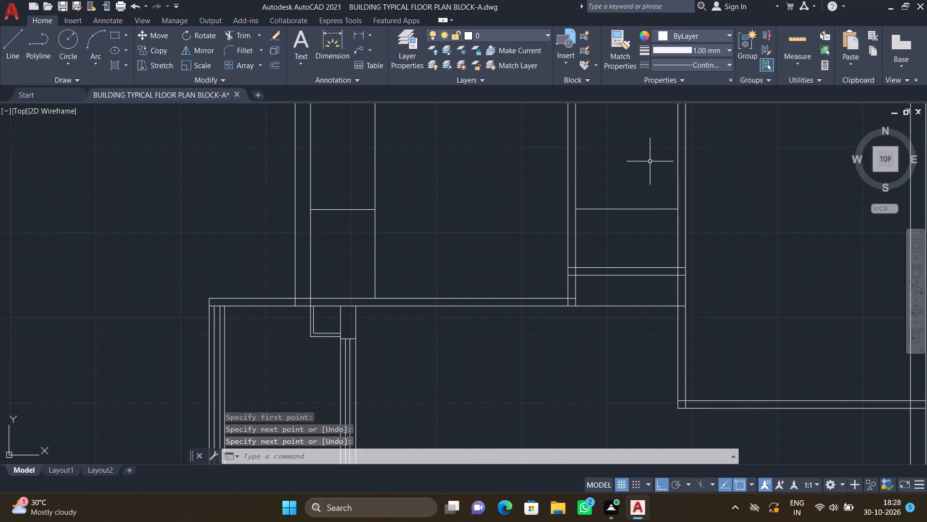
scroll(653, 200, "down", 2)
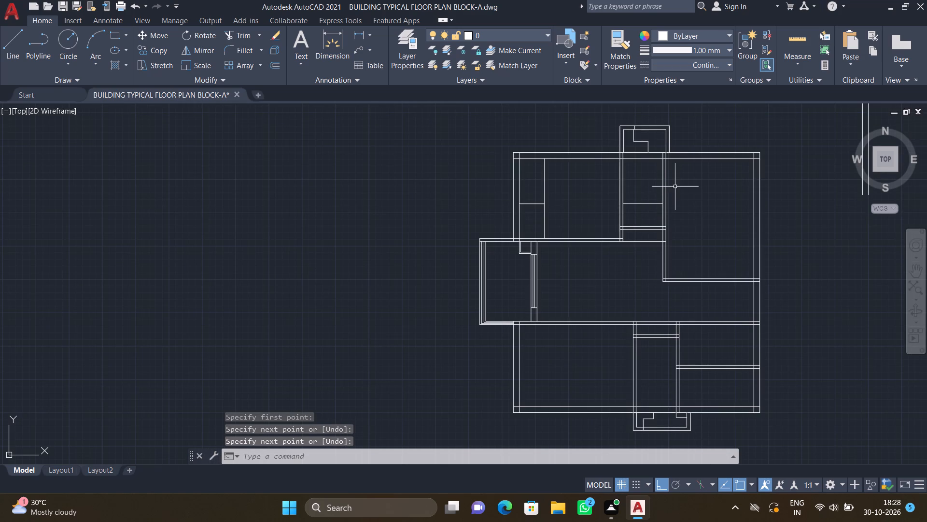
Draw a vertical line about 10'-3" long in the lower-left room, from the upper wall to the bottom wall's inner face.
scroll(676, 175, "up", 2)
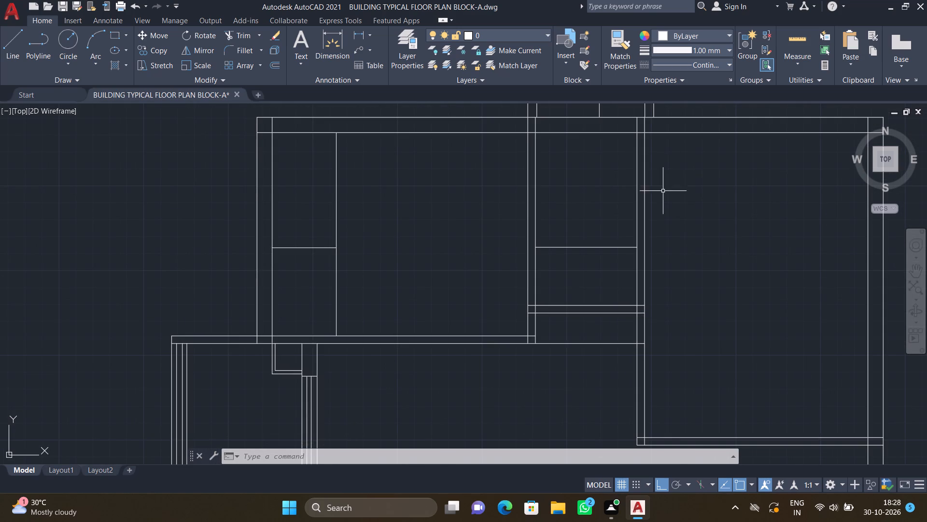
scroll(665, 198, "down", 1)
middle_click_drag(674, 211, 667, 206)
scroll(668, 208, "down", 2)
middle_click_drag(663, 259, 647, 211)
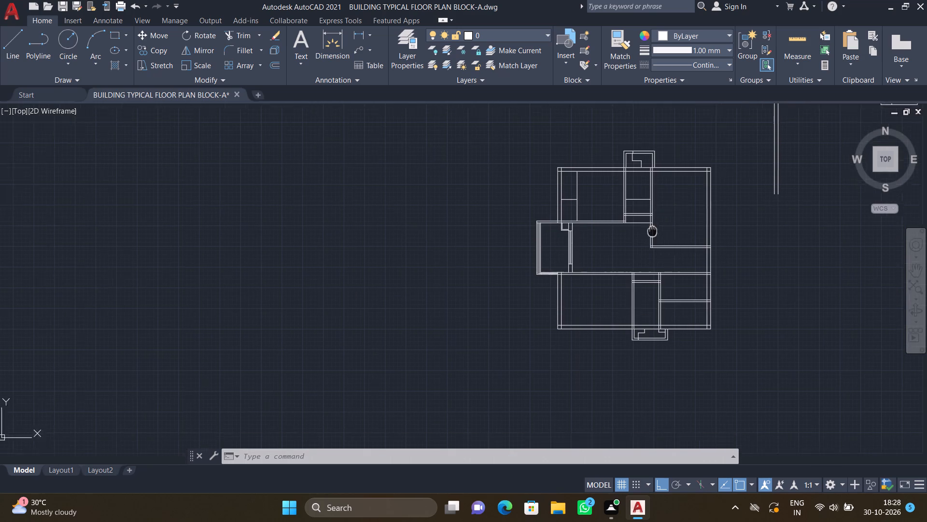
middle_click_drag(647, 211, 635, 150)
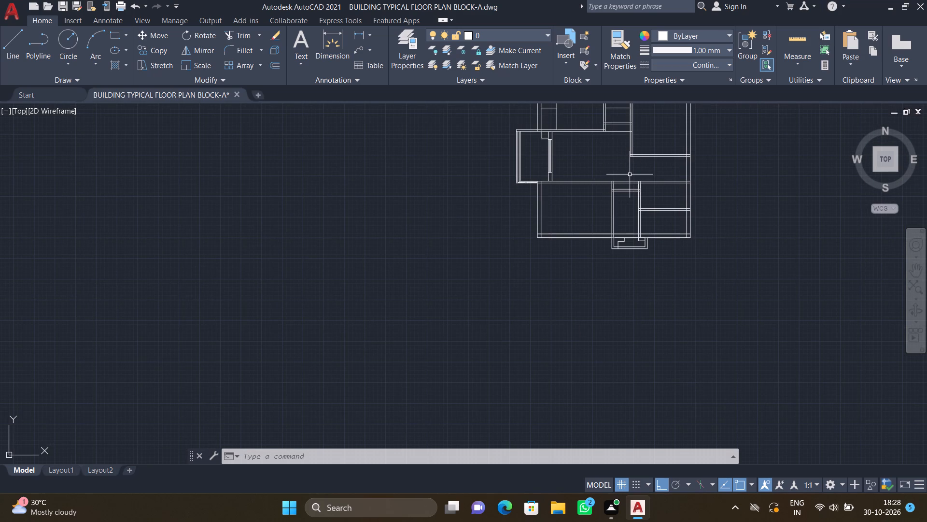
scroll(645, 162, "up", 2)
scroll(640, 164, "down", 2)
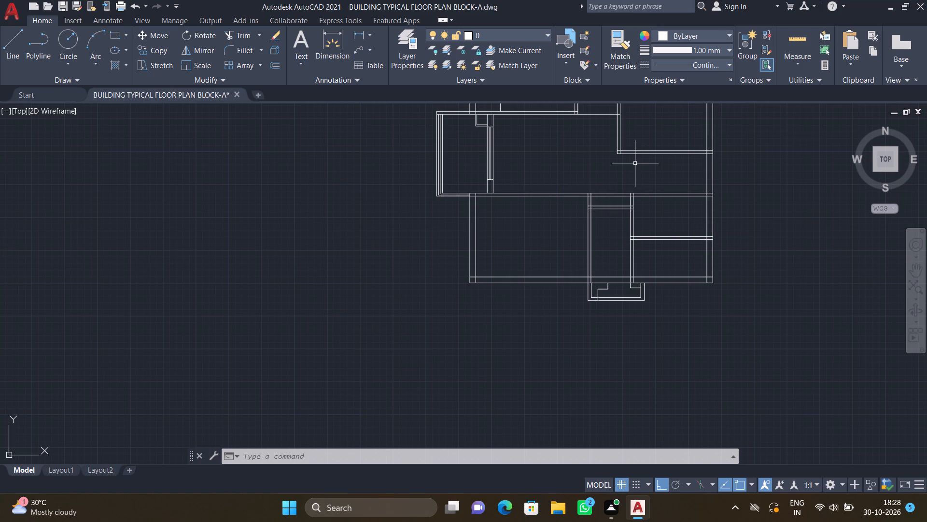
key("l")
key("Return")
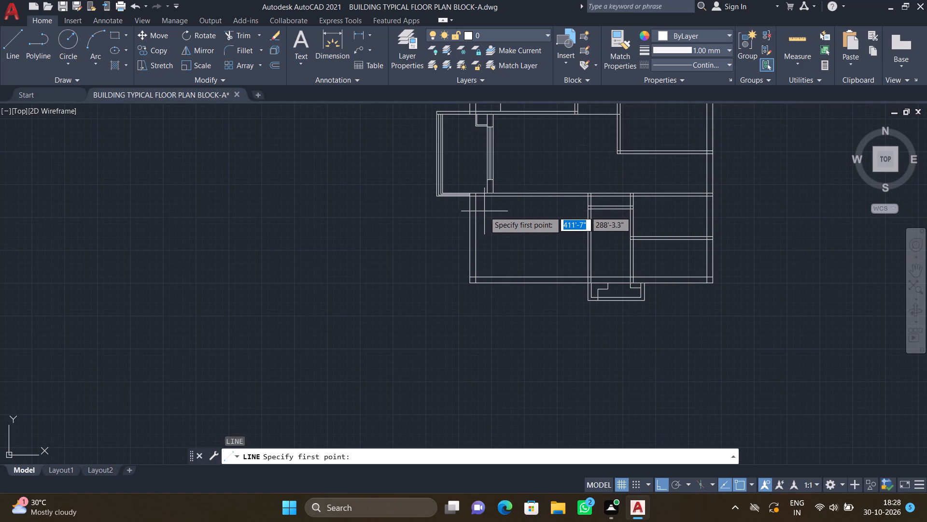
scroll(484, 211, "up", 2)
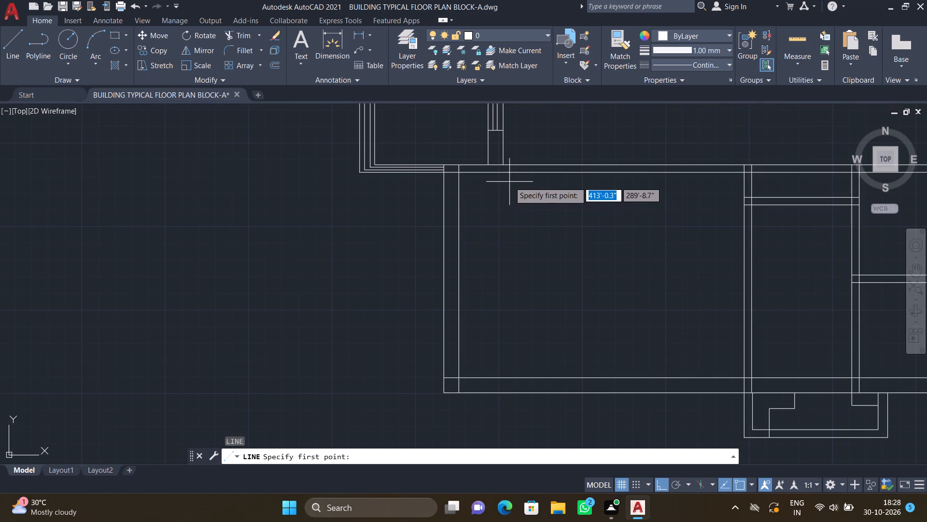
scroll(509, 181, "up", 2)
left_click(520, 158)
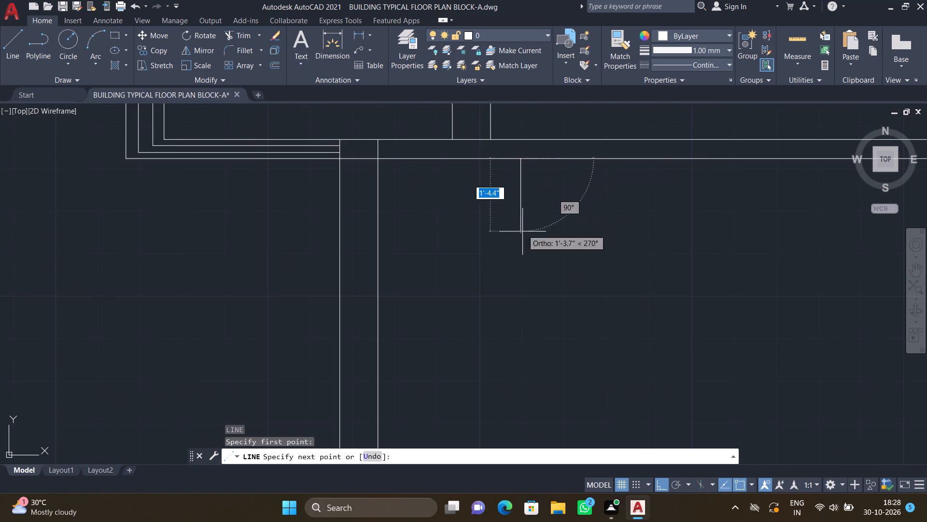
scroll(522, 236, "down", 2)
scroll(524, 379, "up", 1)
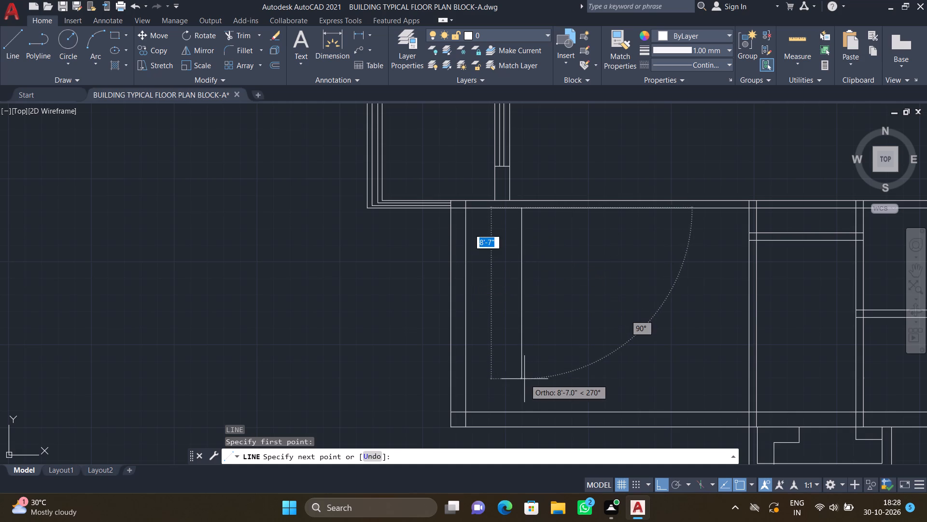
scroll(524, 379, "up", 1)
scroll(514, 405, "down", 2)
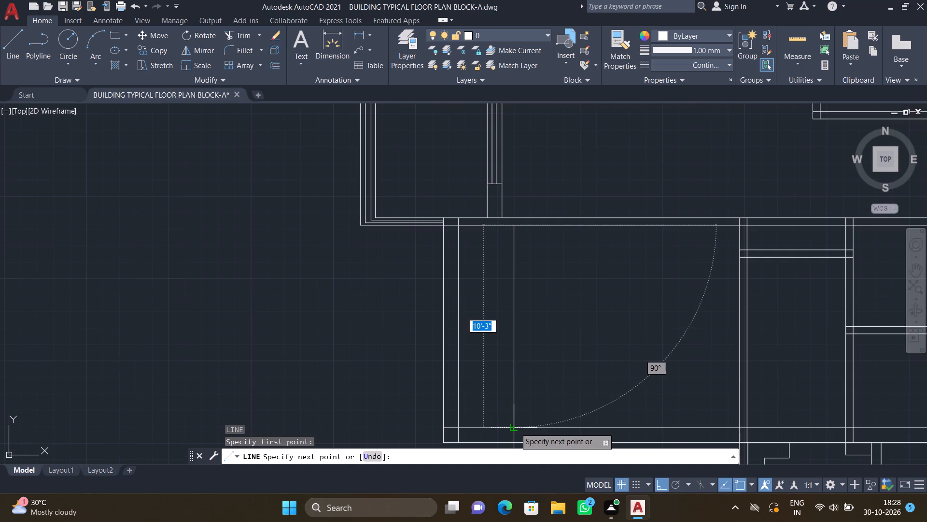
left_click(515, 426)
key("Return")
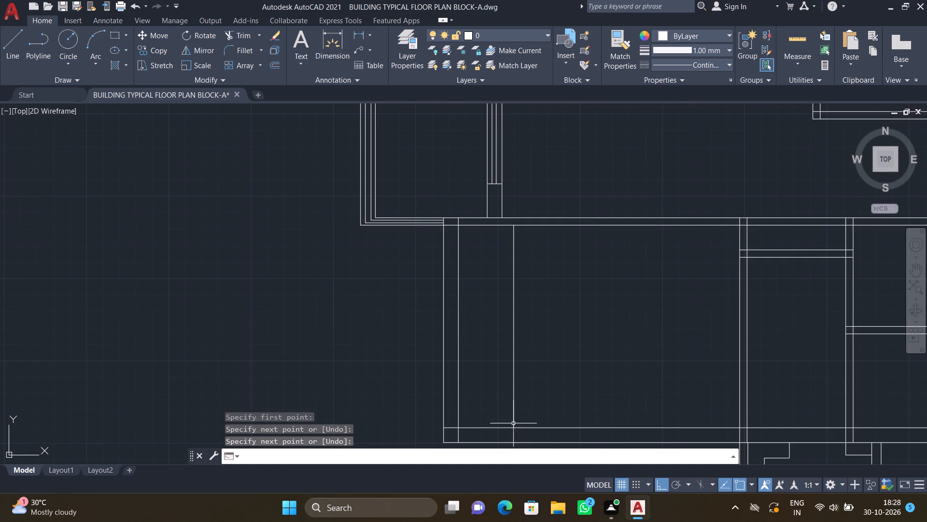
Draw a horizontal line across the lower-left room's narrow strip, from the left wall's inner face to the strip's vertical line.
key("l")
key("Return")
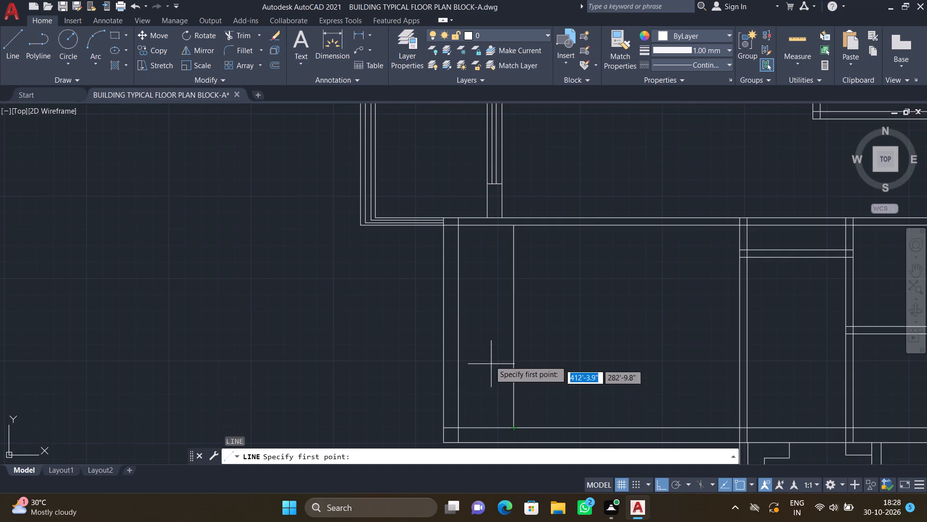
scroll(465, 327, "up", 1)
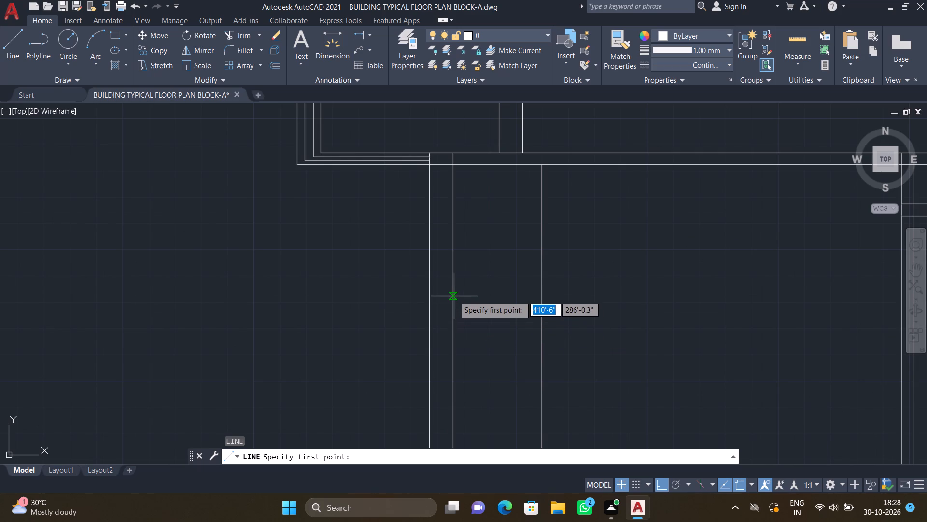
left_click(454, 296)
scroll(514, 299, "up", 1)
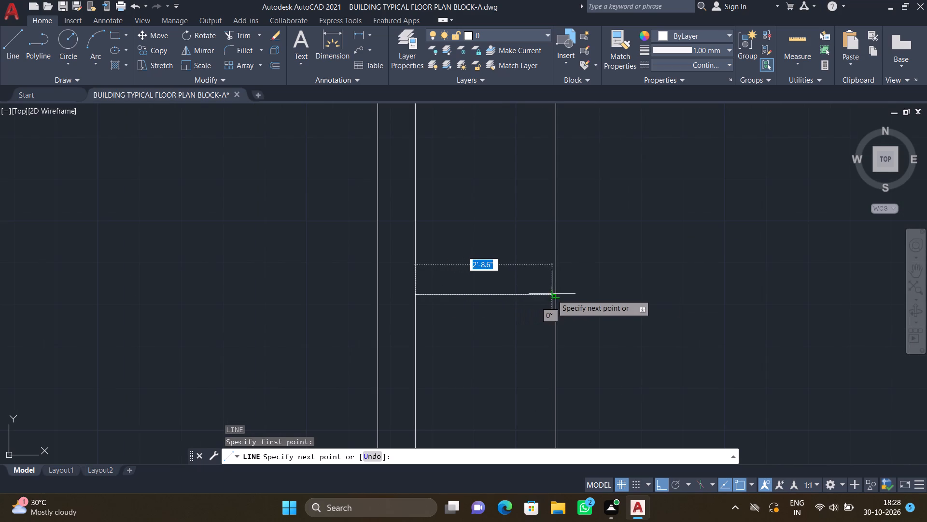
left_click(553, 295)
key("Return")
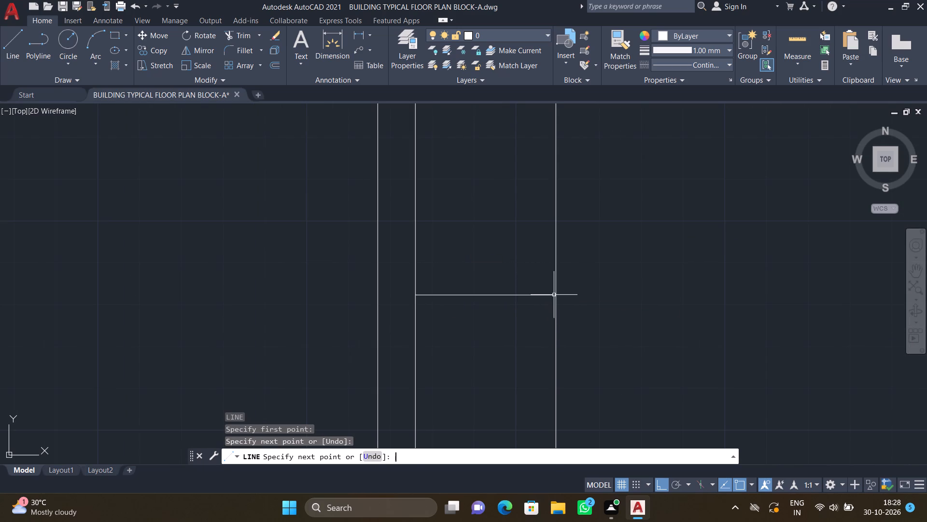
Draw a horizontal line about 4'-11" long between the side walls of the narrow lower middle room, roughly level with the strip's dividing line.
scroll(541, 298, "down", 4)
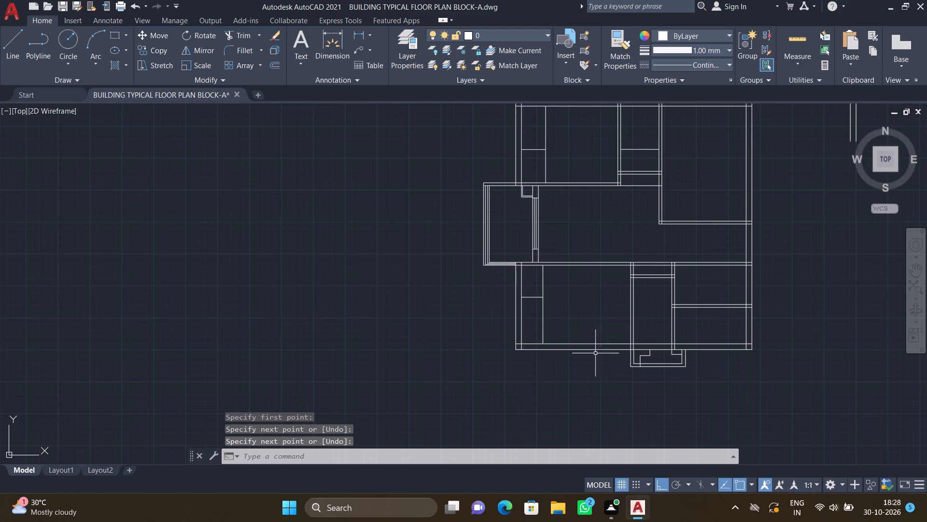
scroll(610, 286, "down", 1)
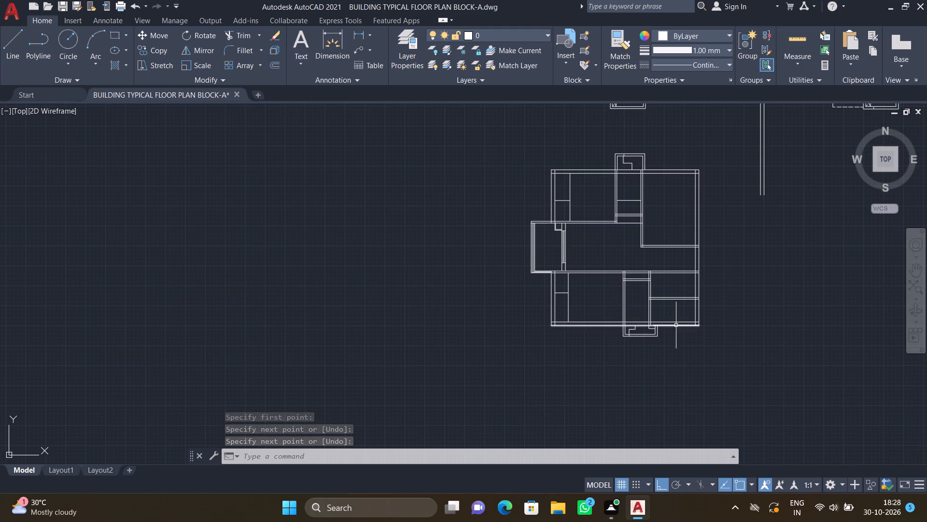
scroll(652, 300, "up", 3)
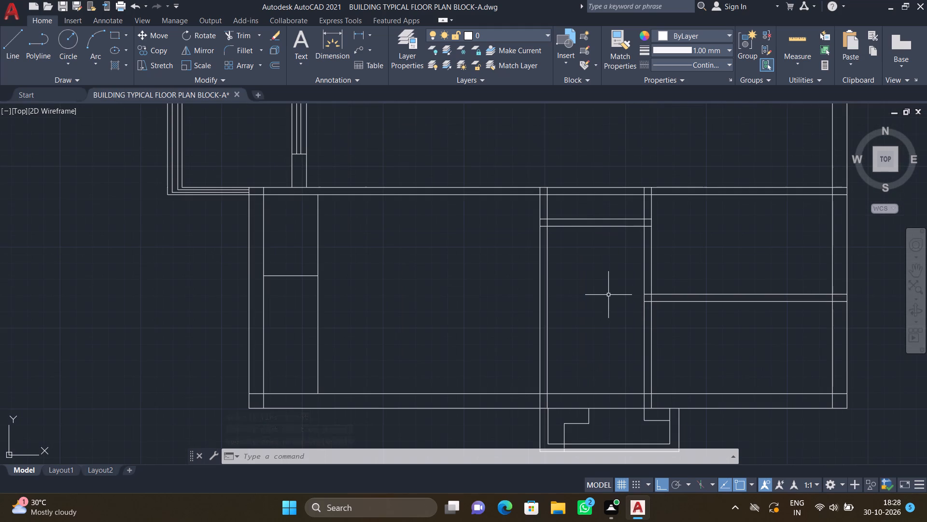
key("l")
key("Return")
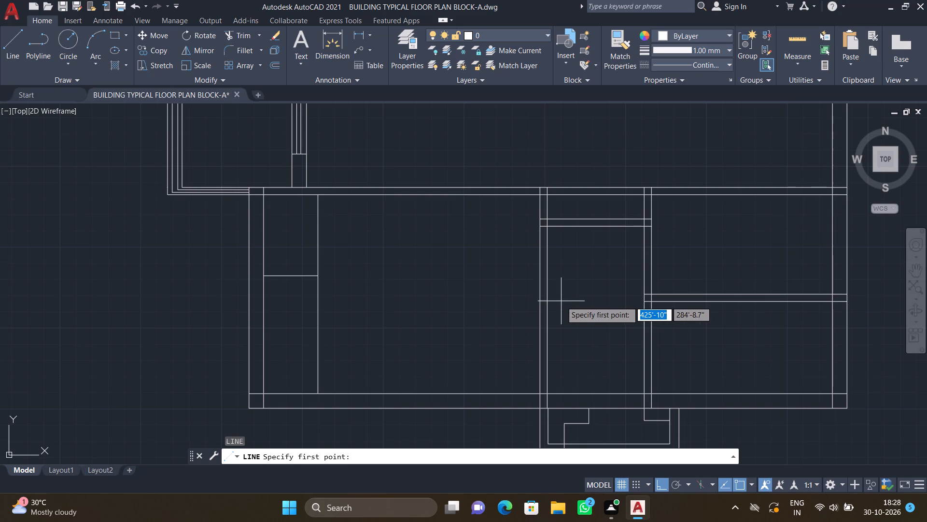
scroll(548, 280, "up", 1)
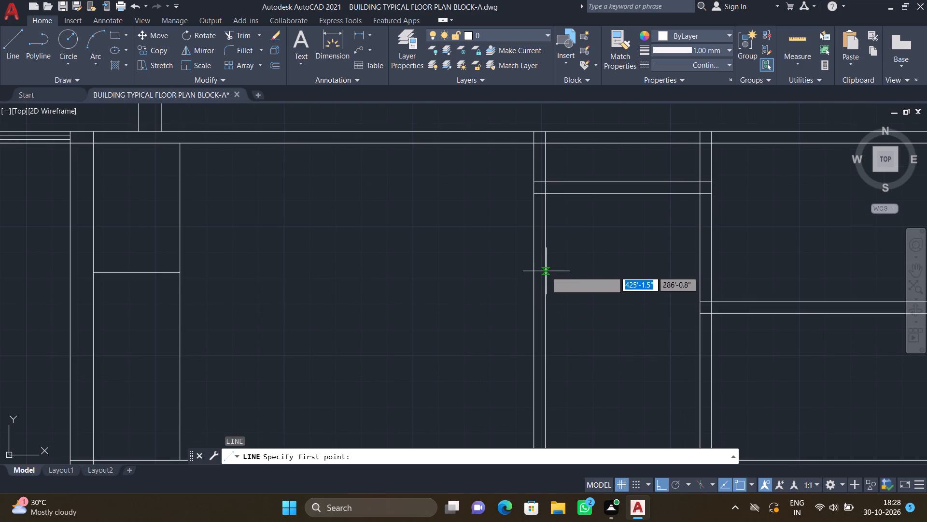
left_click(546, 269)
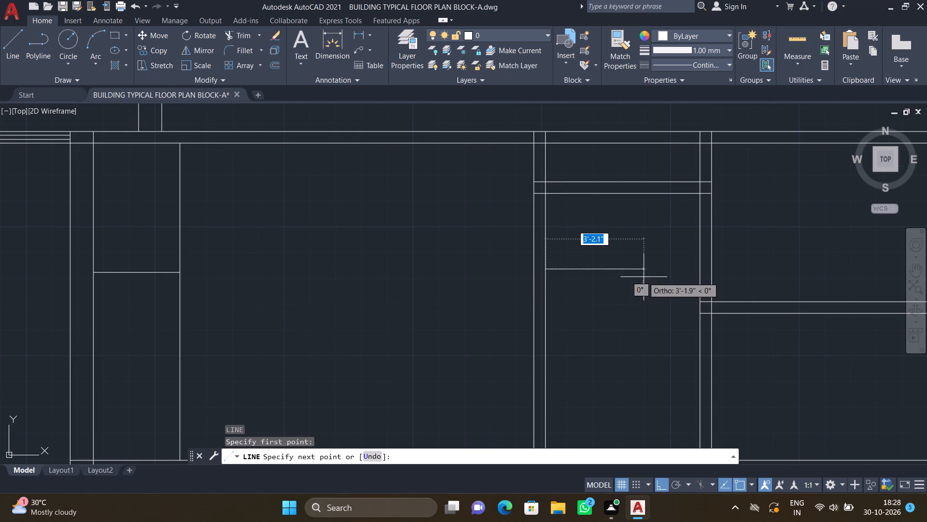
scroll(458, 520, "up", 1)
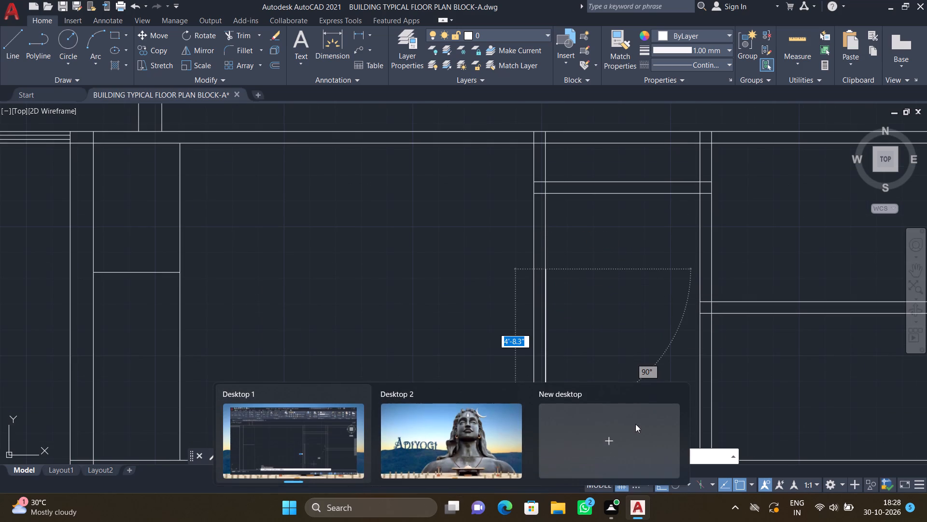
scroll(696, 280, "up", 1)
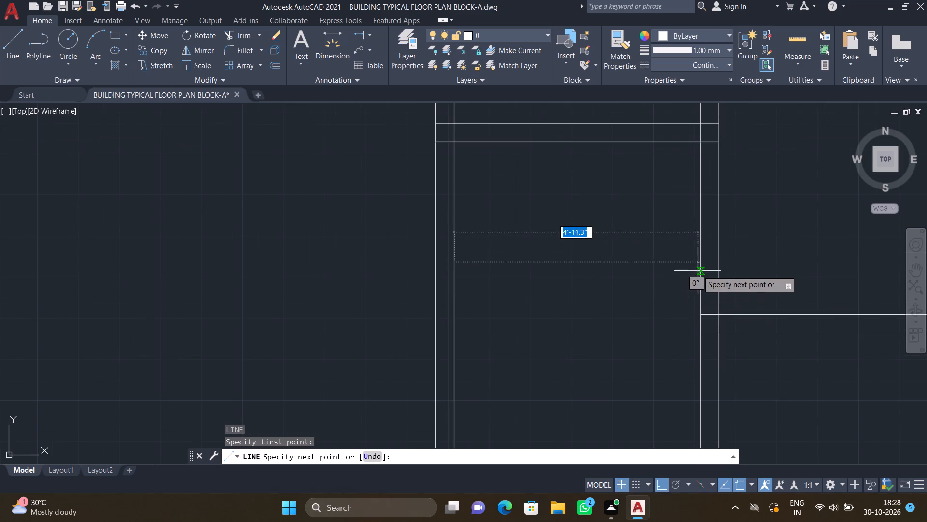
left_click(703, 261)
key("Return")
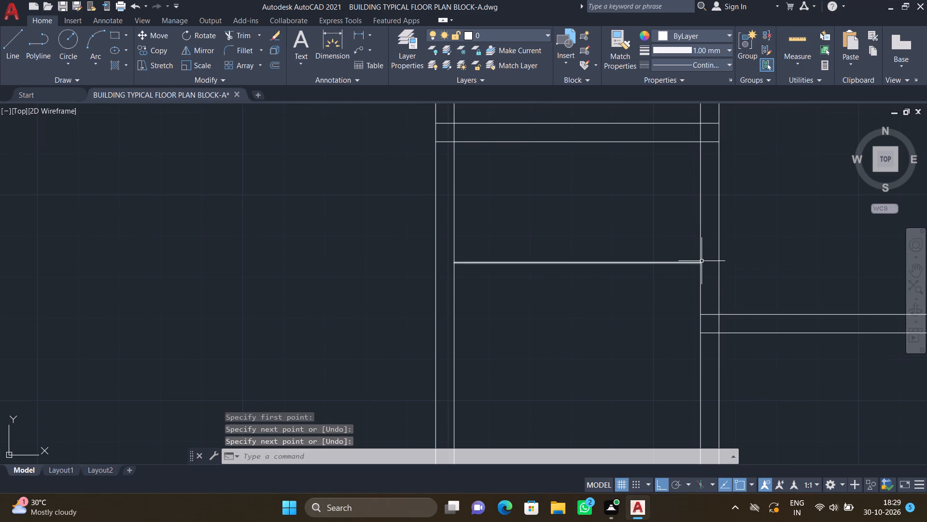
Draw a vertical line near the lower-right room's outer wall, from the upper partition's lower face to the bottom wall's inner face.
scroll(685, 256, "down", 4)
middle_click(615, 299)
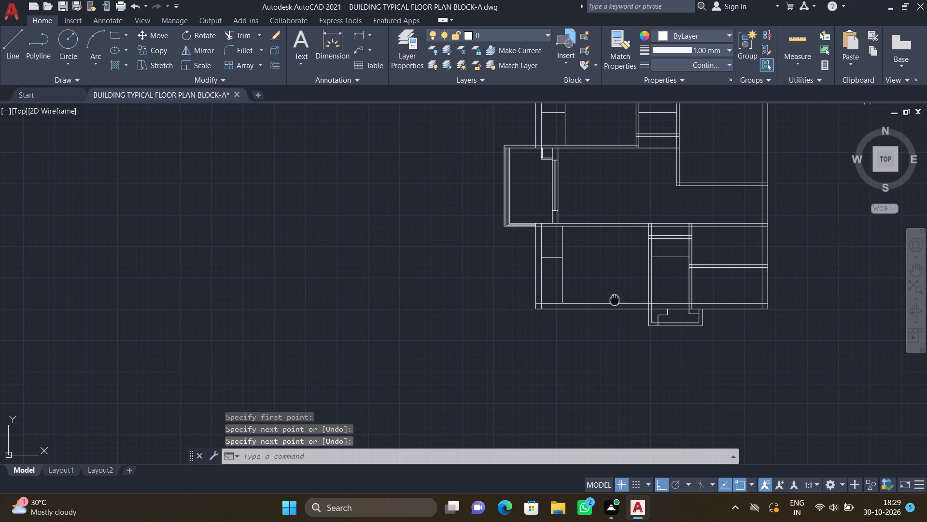
middle_click_drag(603, 253, 598, 253)
scroll(745, 278, "up", 2)
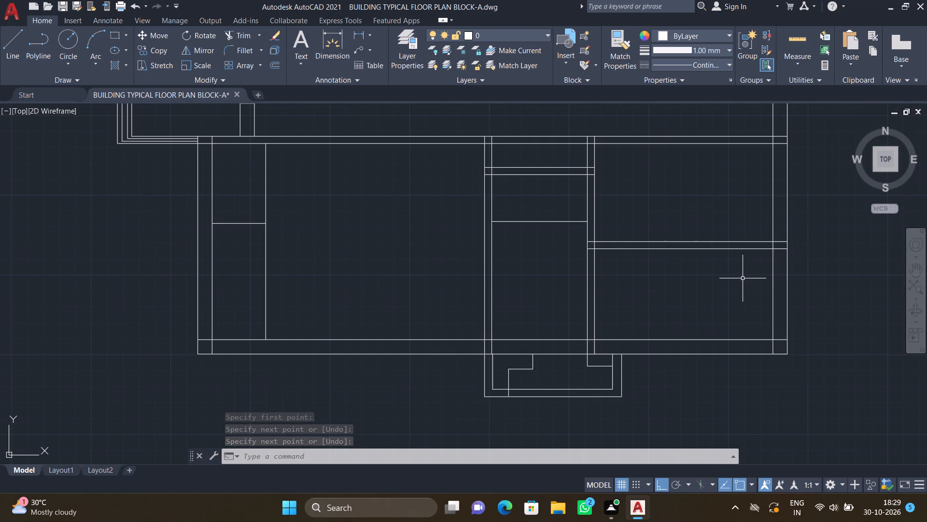
key("l")
key("Return")
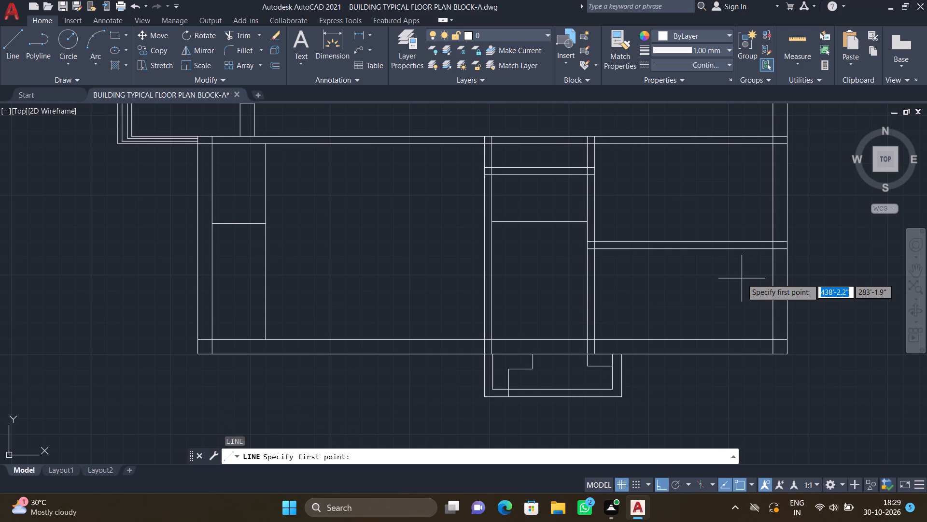
scroll(738, 260, "up", 2)
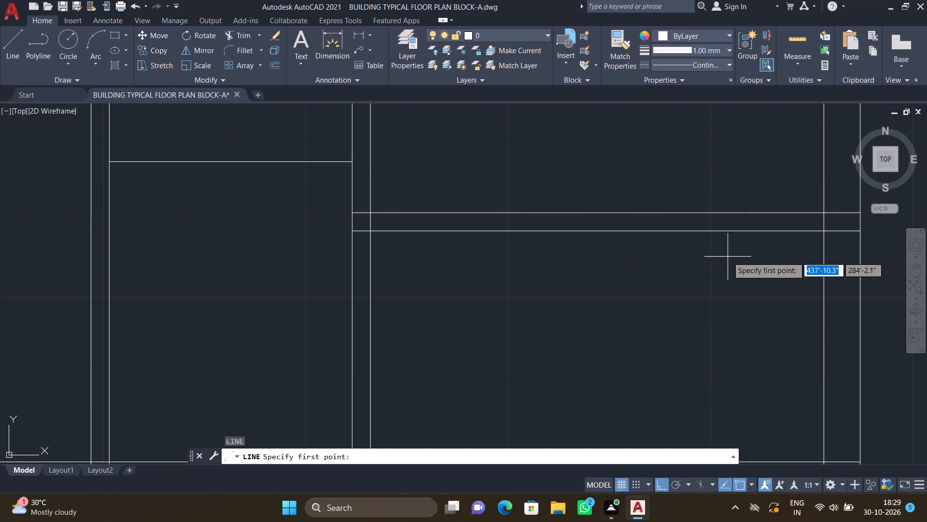
scroll(727, 256, "down", 1)
left_click(717, 241)
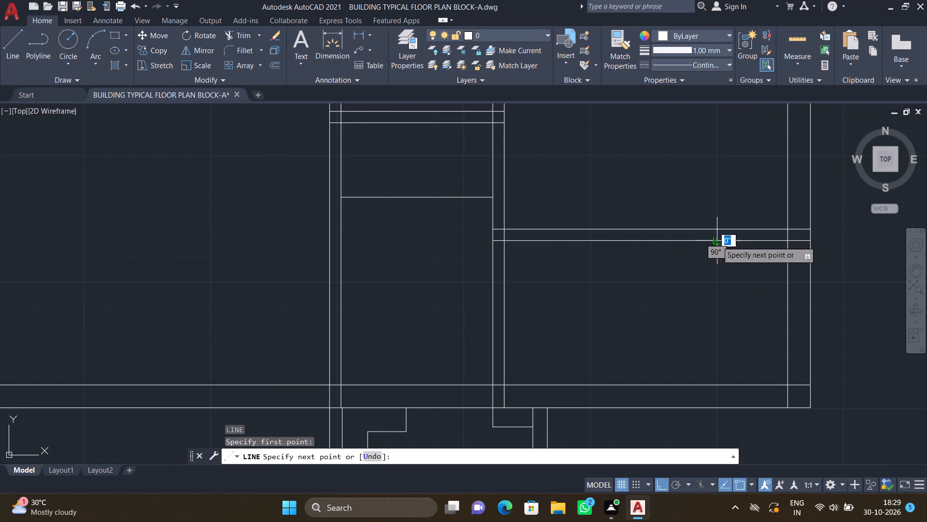
scroll(716, 367, "up", 1)
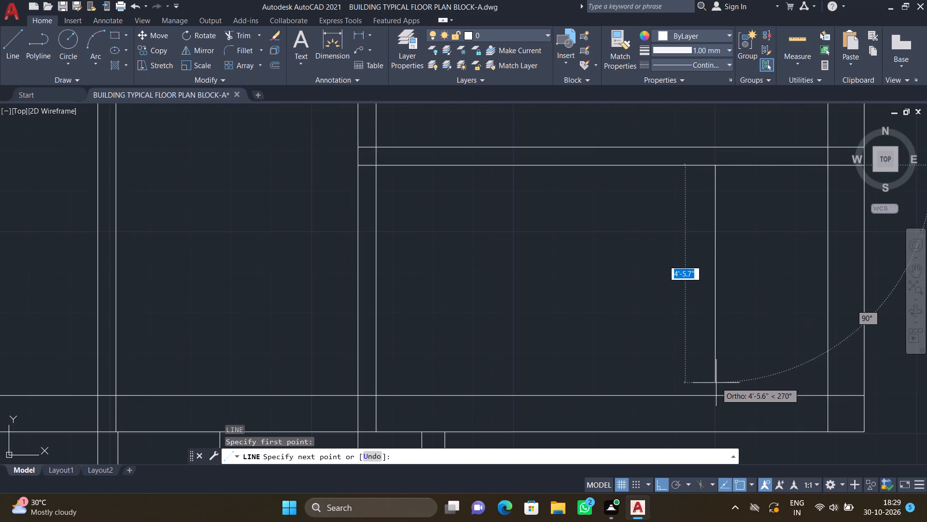
left_click(714, 398)
key("Return")
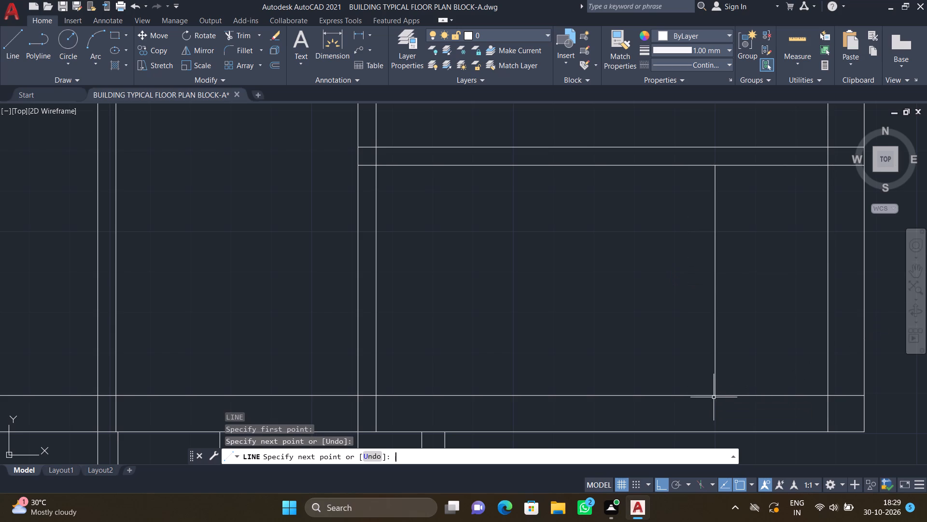
Draw a horizontal line across the lower-right room's narrow strip, from its vertical line's midpoint to the right wall's inner face.
key("l")
key("Return")
scroll(713, 393, "down", 1)
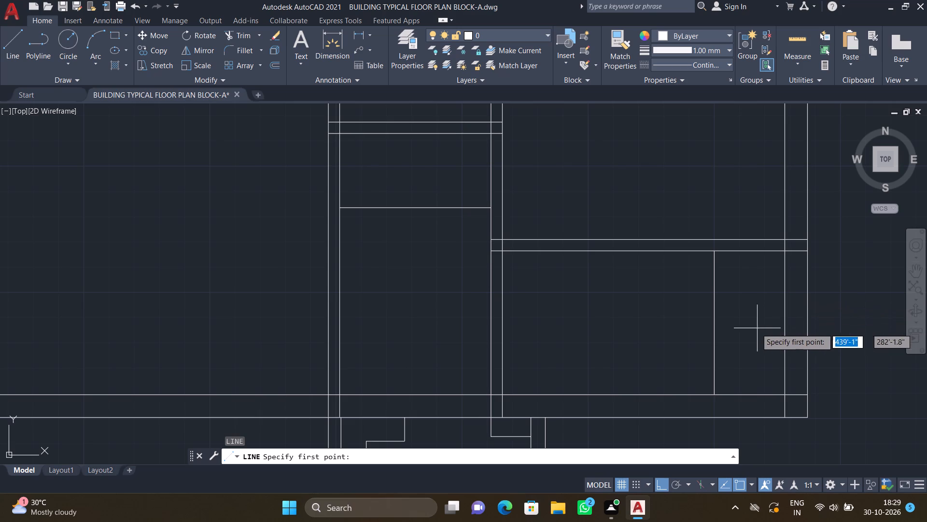
left_click(714, 323)
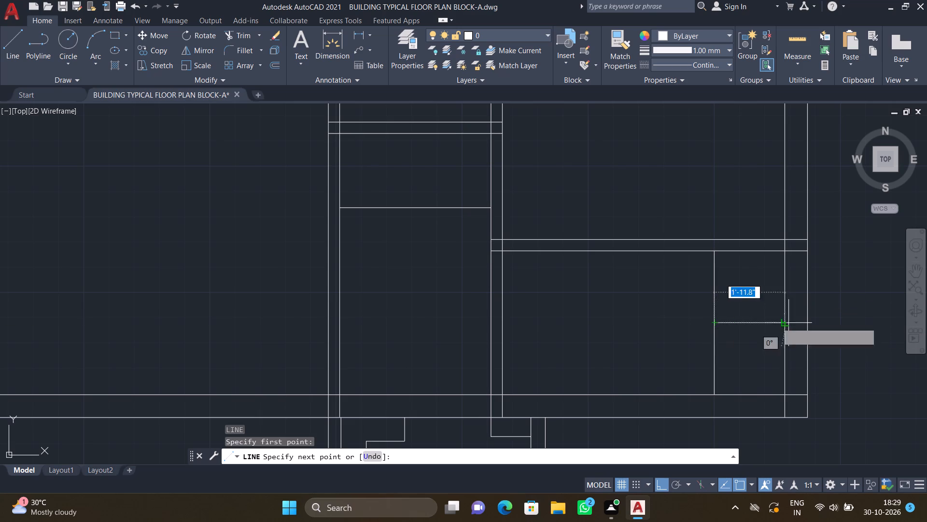
scroll(790, 321, "up", 2)
left_click(776, 327)
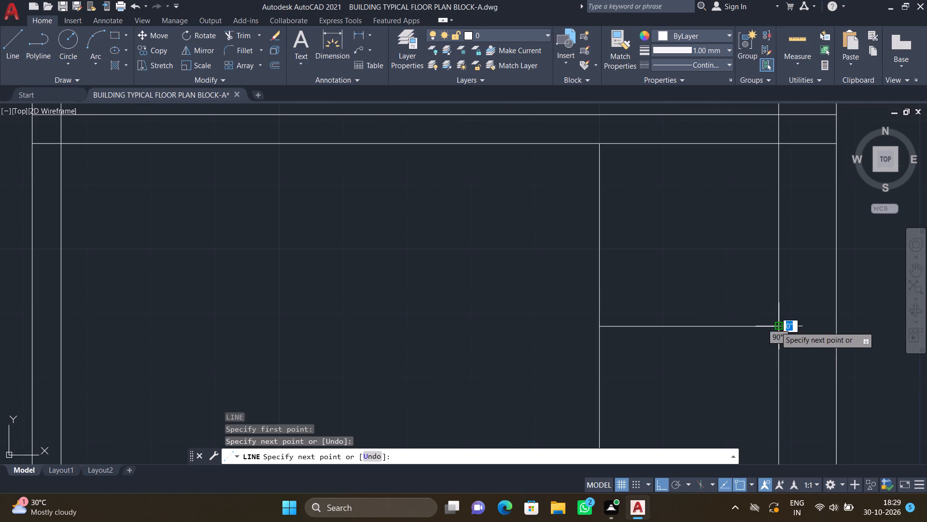
key("Return")
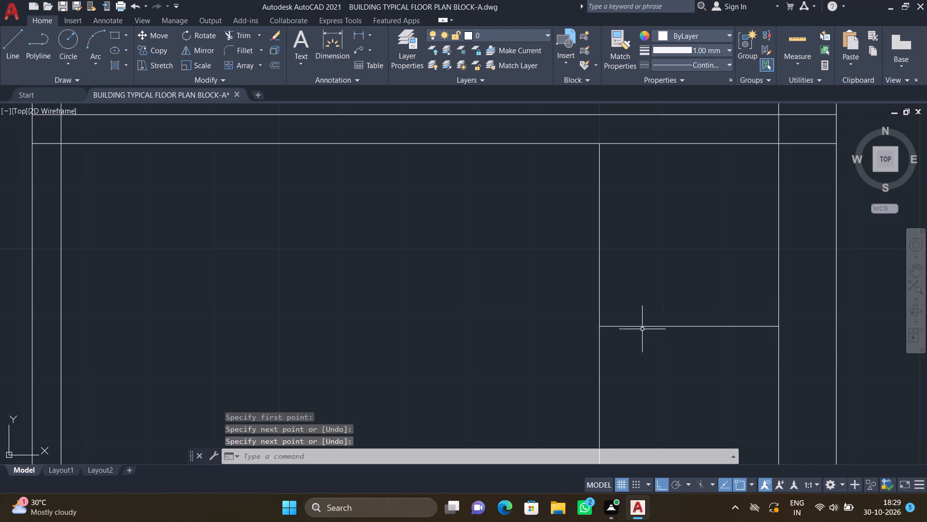
Trim the two horizontal wall lines between the lower middle room and the right outer wall, including their stubs within that wall.
scroll(641, 326, "down", 3)
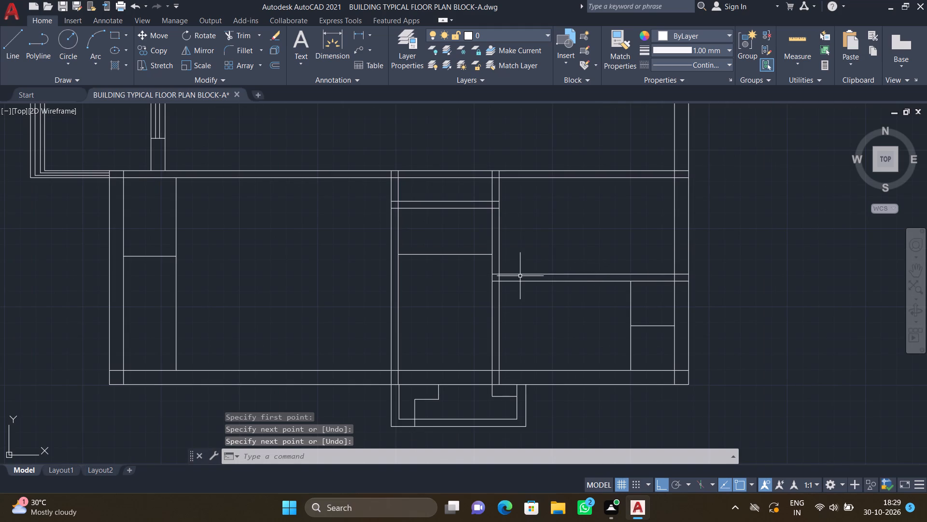
scroll(518, 276, "down", 3)
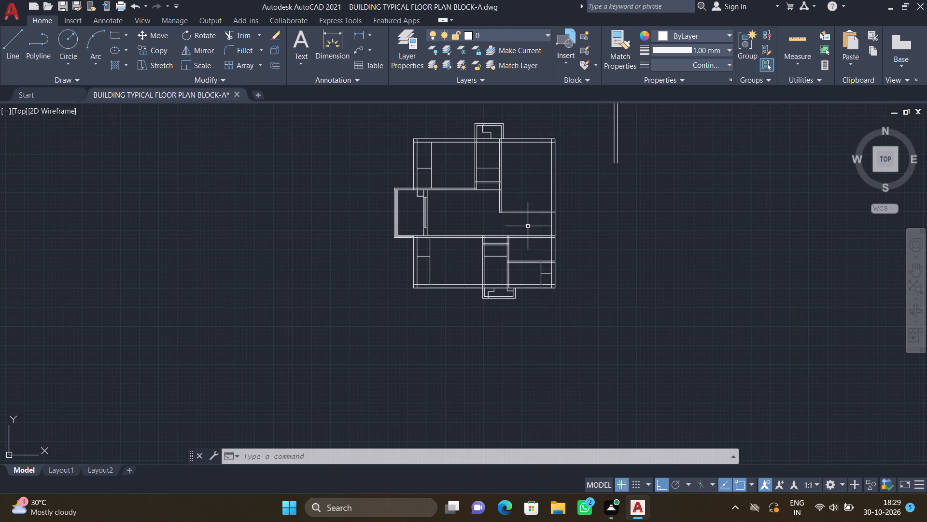
scroll(512, 217, "up", 2)
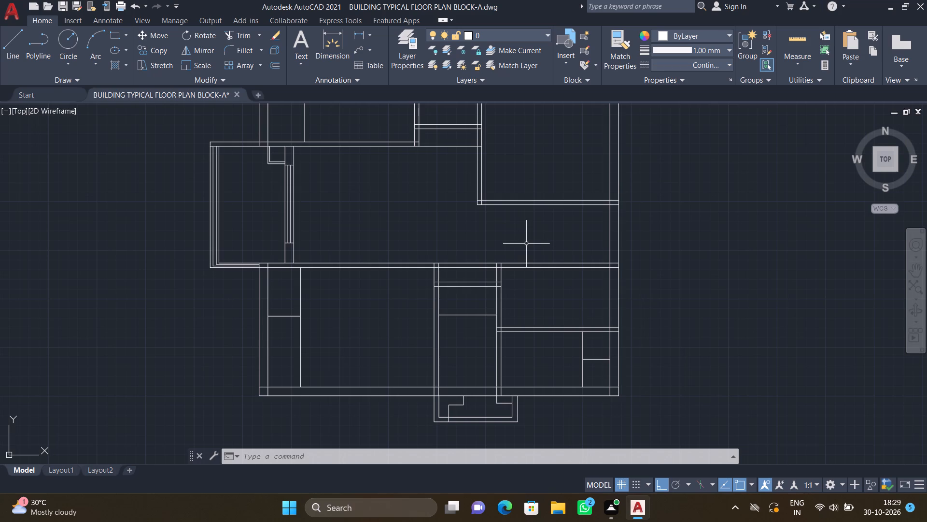
type("TR")
key("Return")
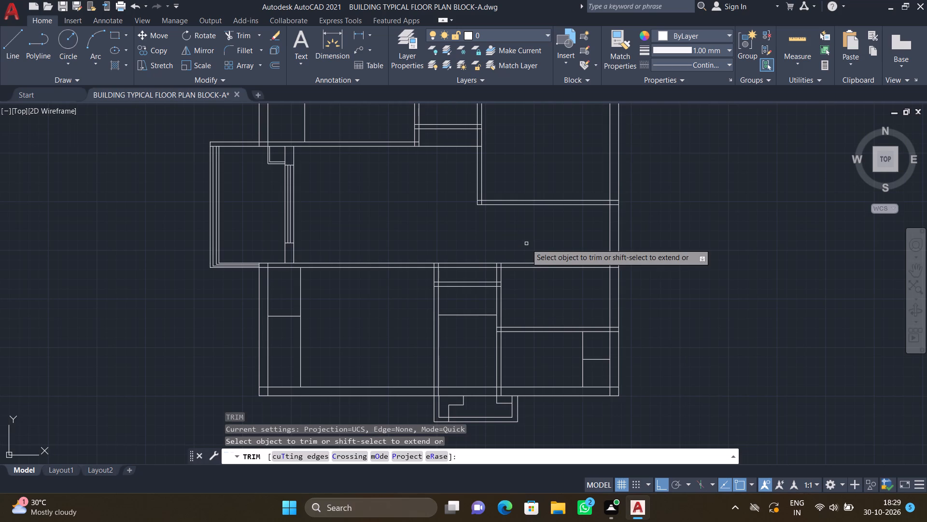
scroll(531, 262, "up", 1)
left_click_drag(530, 250, 540, 287)
scroll(665, 279, "up", 2)
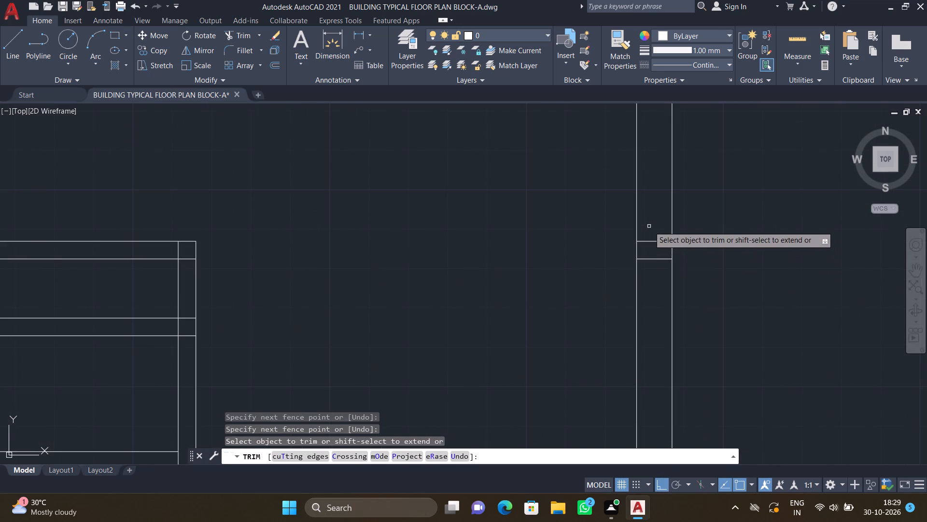
left_click_drag(649, 226, 645, 278)
key("Return")
Draw two vertical lines extending both faces of the upper-right room's side wall down to the top face of the lower rooms' wall.
scroll(615, 291, "down", 1)
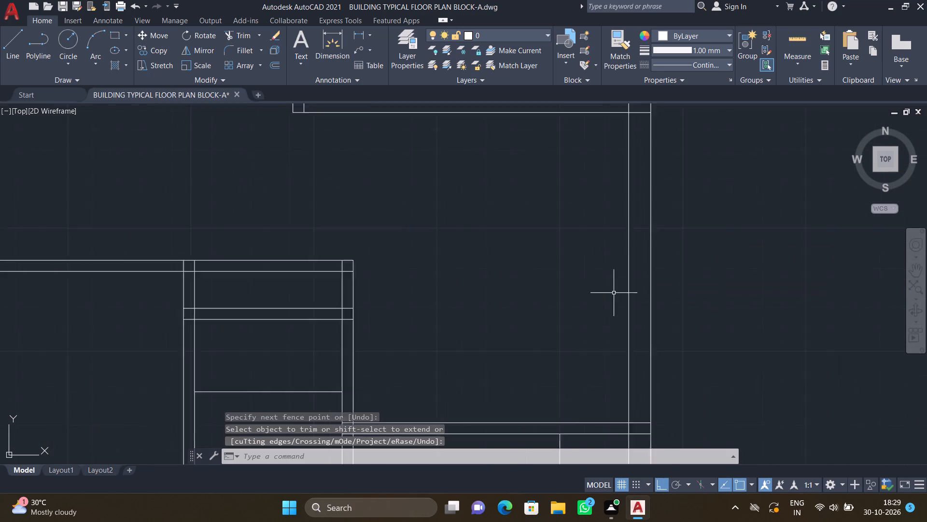
scroll(612, 294, "down", 3)
middle_click(598, 248)
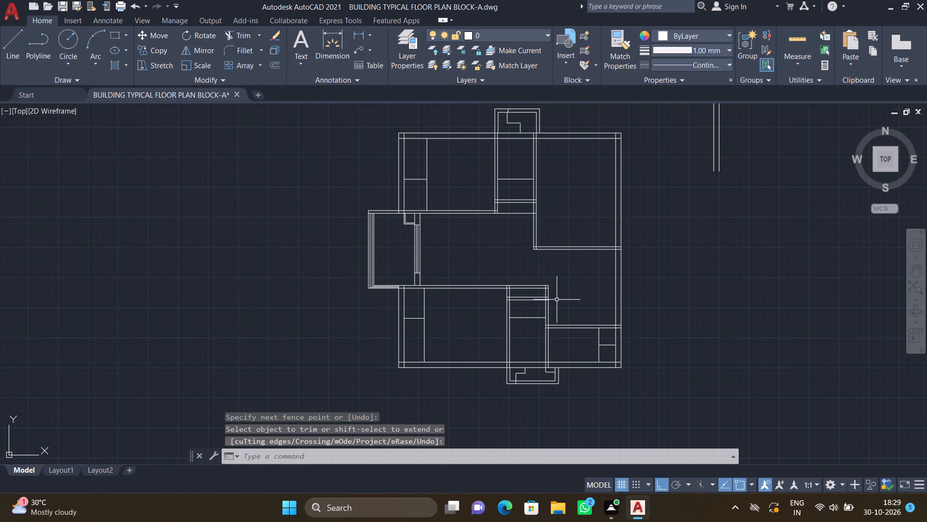
scroll(586, 304, "up", 1)
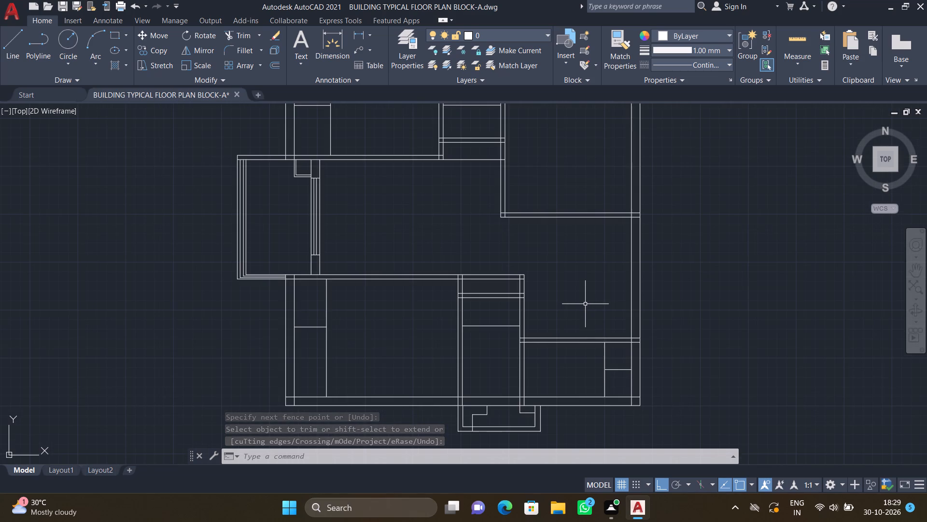
key("l")
key("Return")
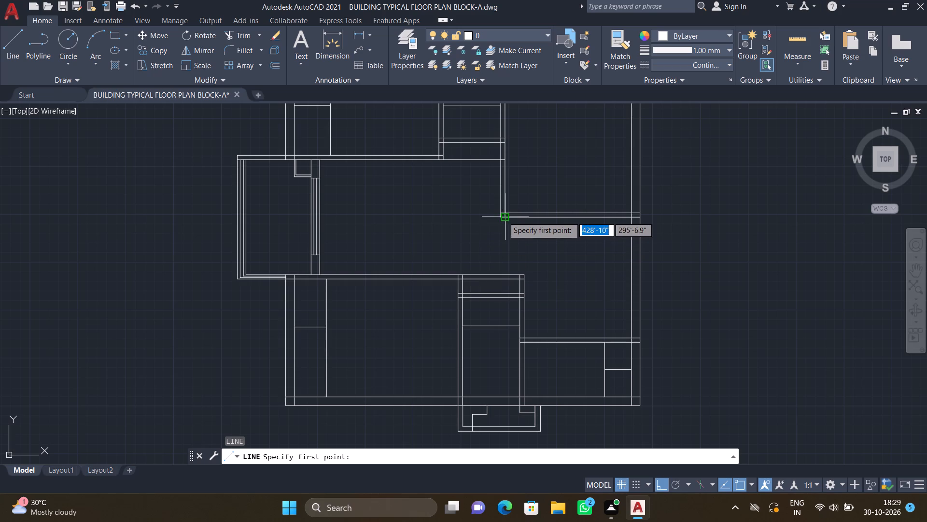
scroll(494, 231, "up", 2)
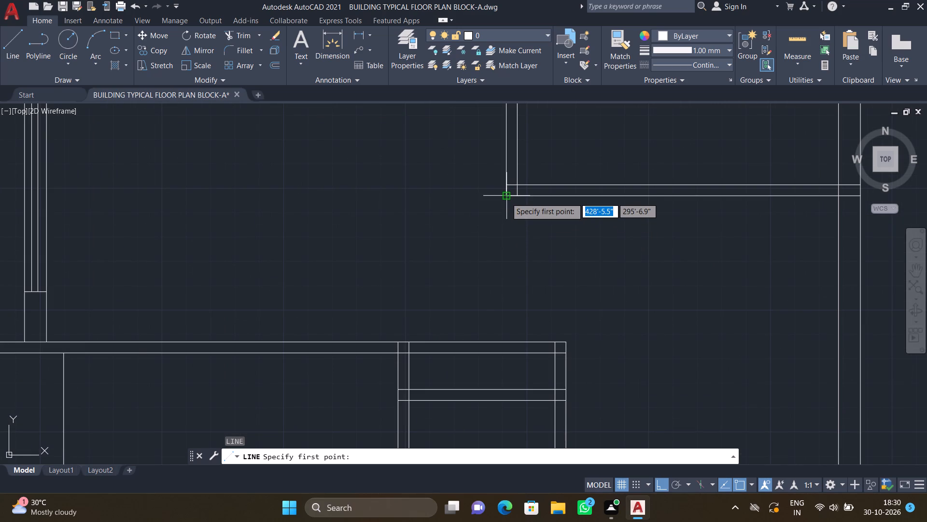
left_click(506, 194)
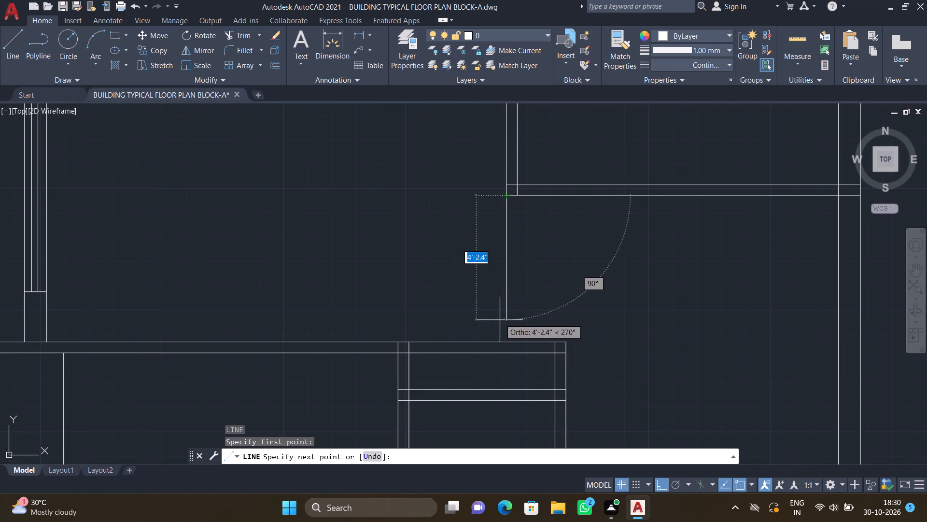
left_click(504, 344)
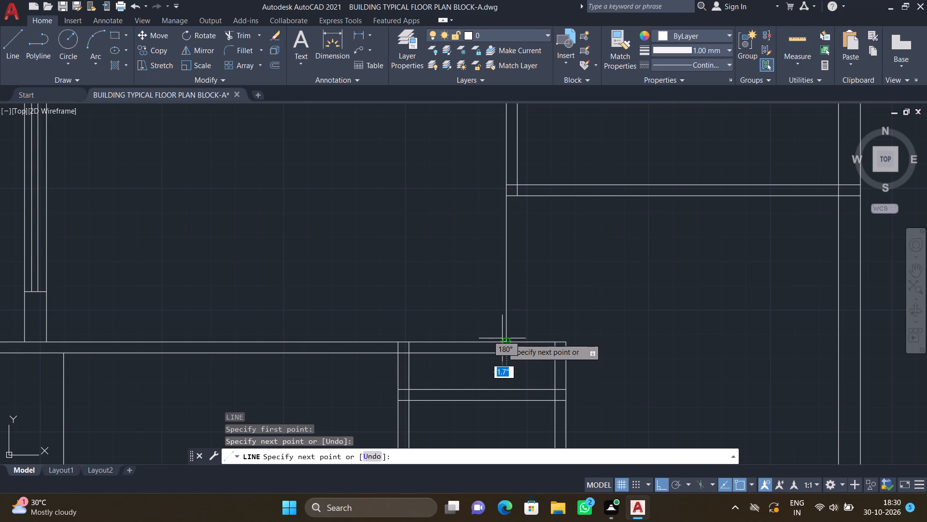
key("Return")
key("l")
key("Return")
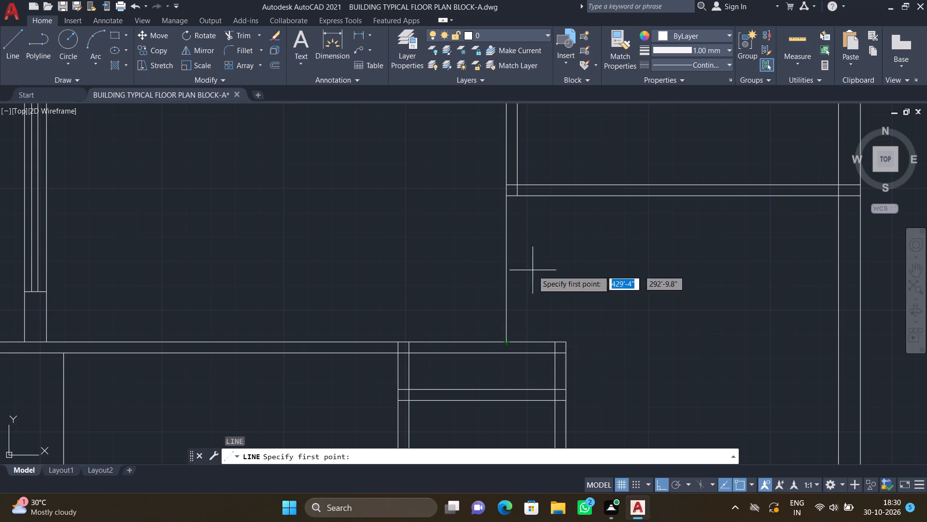
left_click(518, 193)
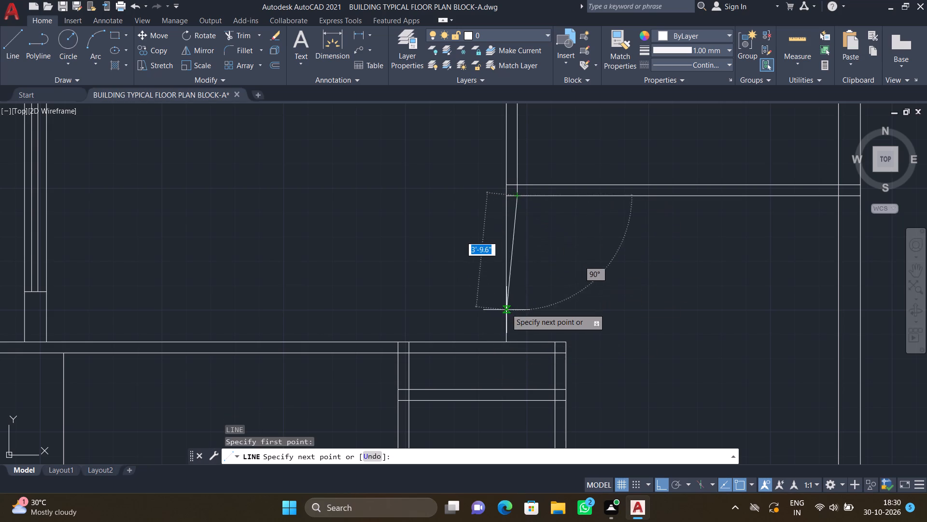
left_click(516, 341)
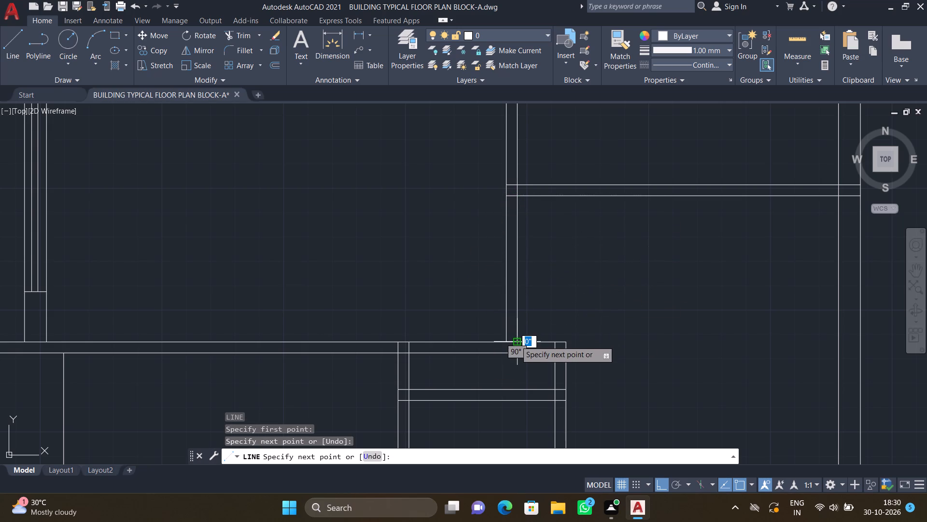
key("Return")
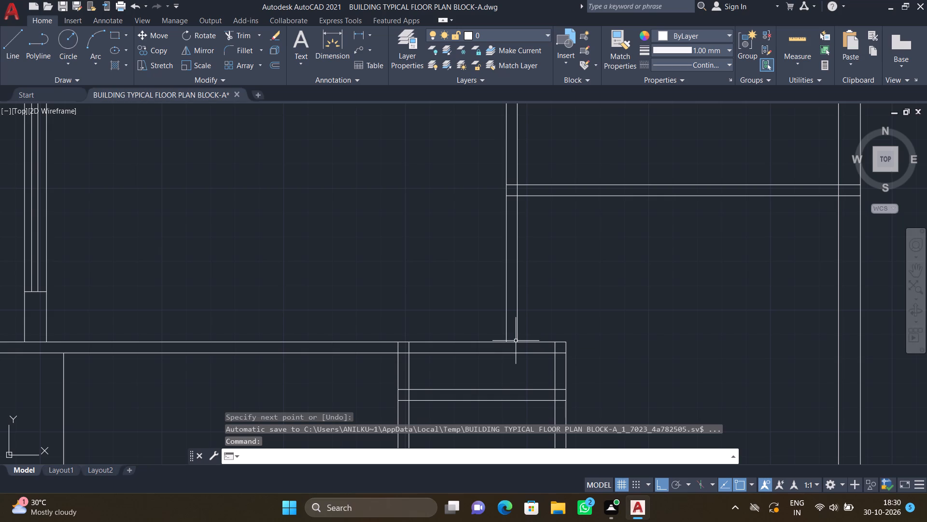
Draw an L-shaped line from the new wall's right face, about 4' horizontally right, and down to the lower-right room's upper partition.
key("l")
key("Return")
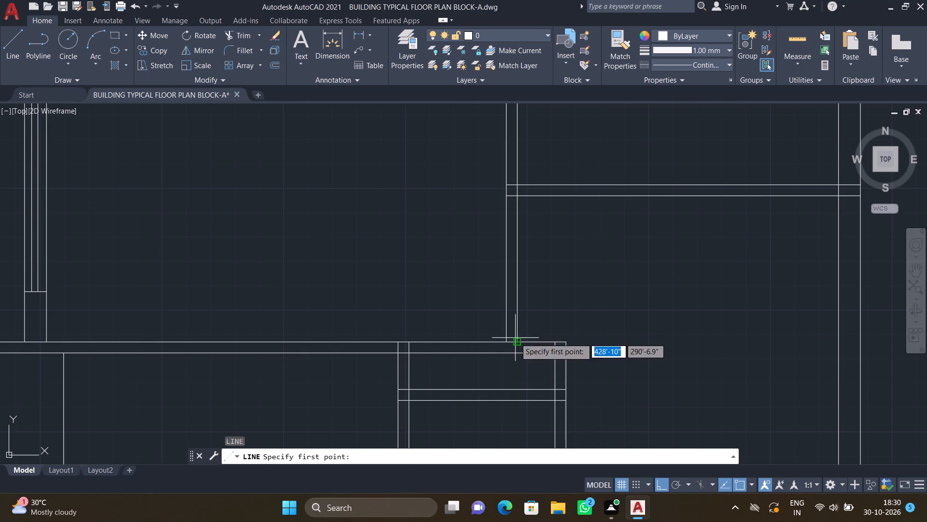
left_click(517, 293)
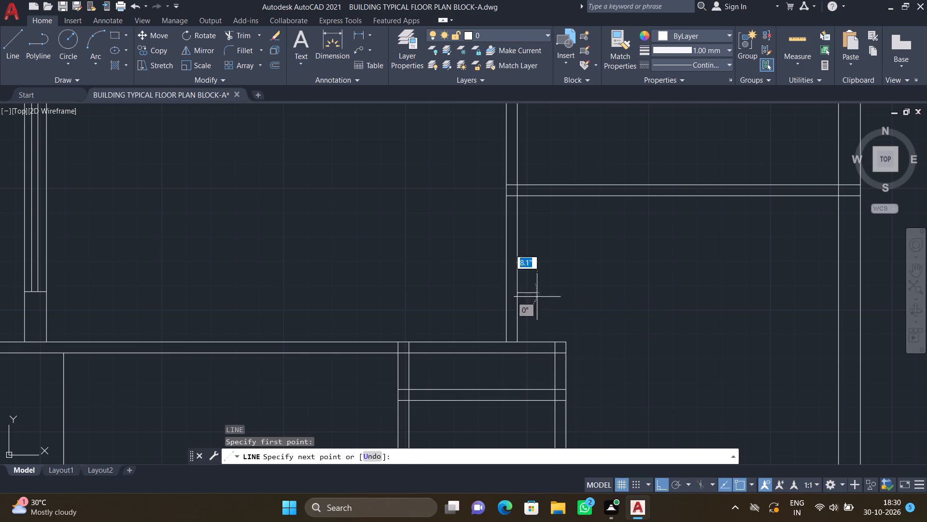
scroll(606, 296, "down", 1)
middle_click_drag(605, 314, 535, 270)
scroll(540, 275, "down", 1)
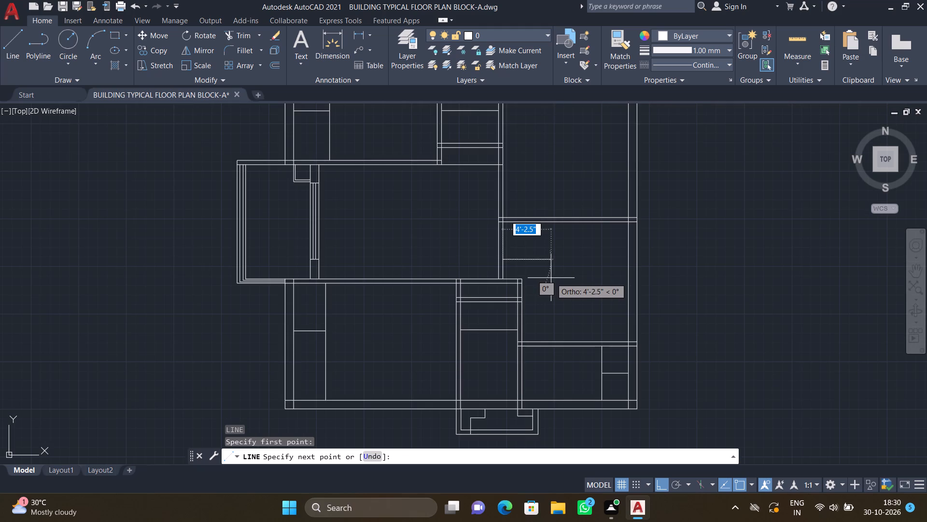
scroll(551, 278, "up", 2)
left_click(539, 261)
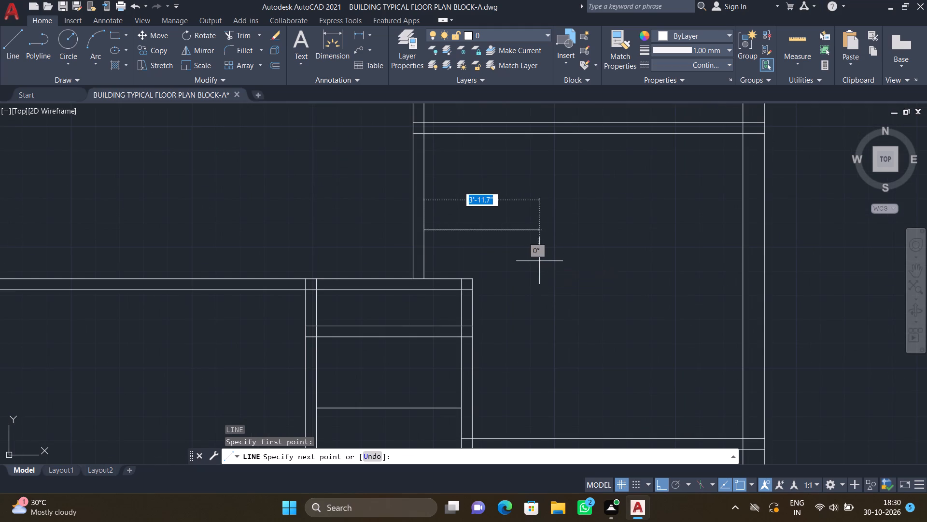
middle_click_drag(535, 352, 527, 316)
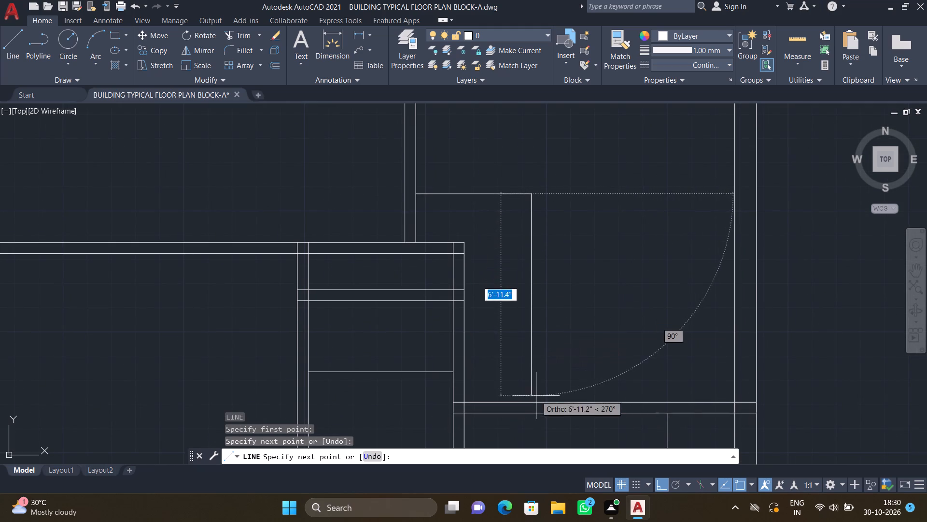
left_click(532, 404)
key("Return")
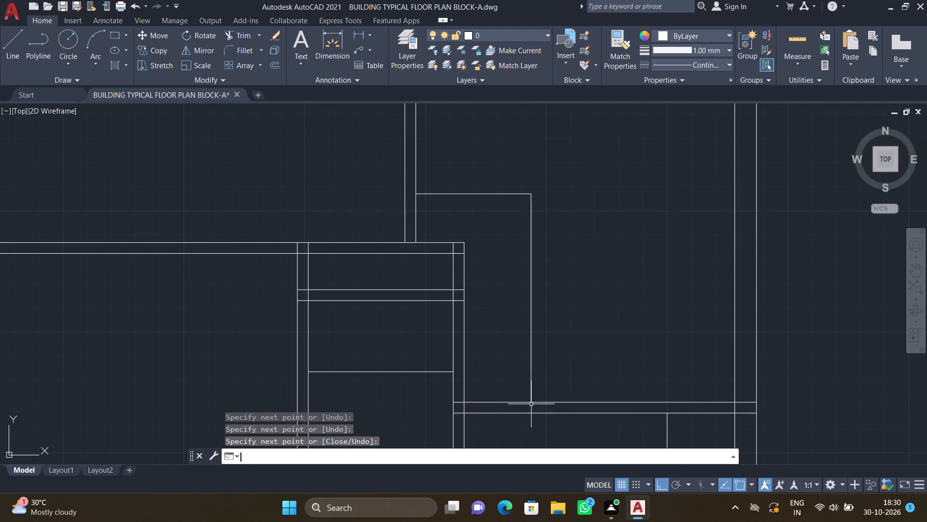
Draw a stepped line from the lower partition: up about 2'-4", right, up about 6', left about 6'-1", and up to the upper partition's lower face.
key("l")
key("Return")
scroll(590, 396, "up", 1)
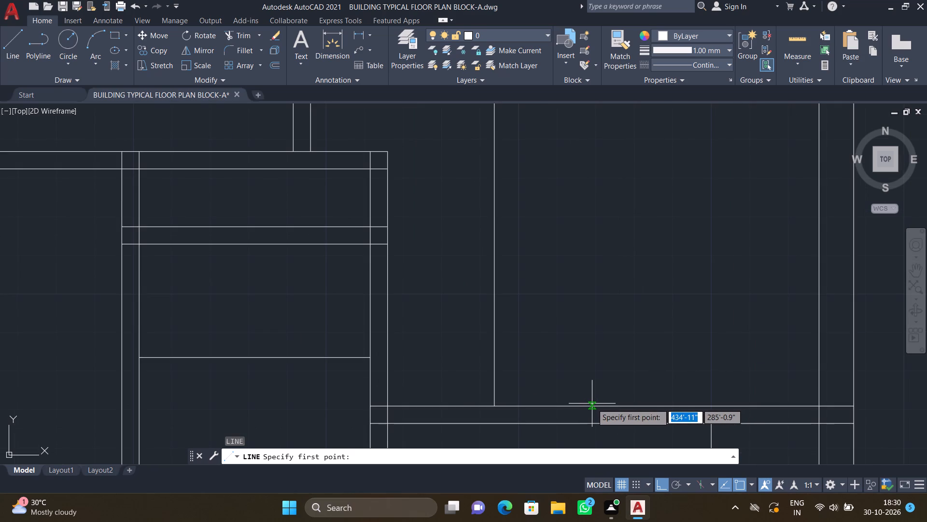
left_click(610, 406)
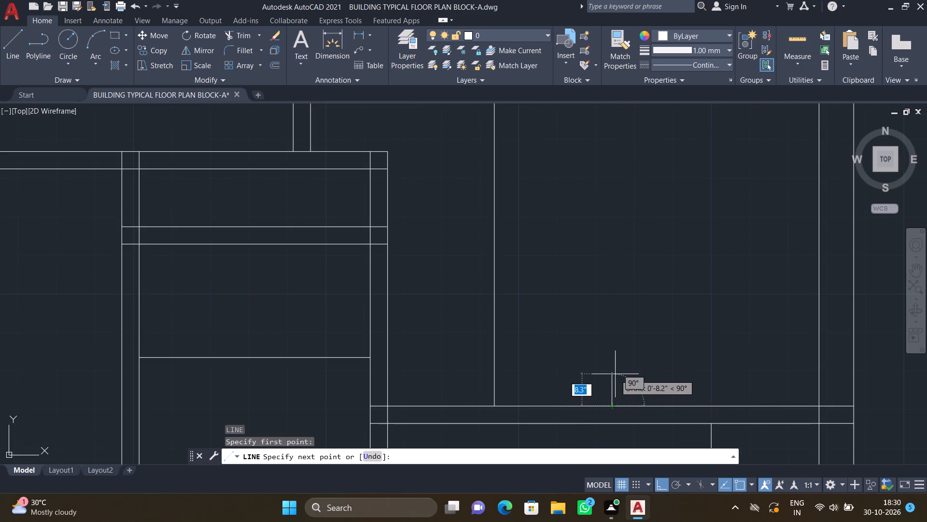
scroll(616, 372, "down", 2)
scroll(619, 348, "up", 2)
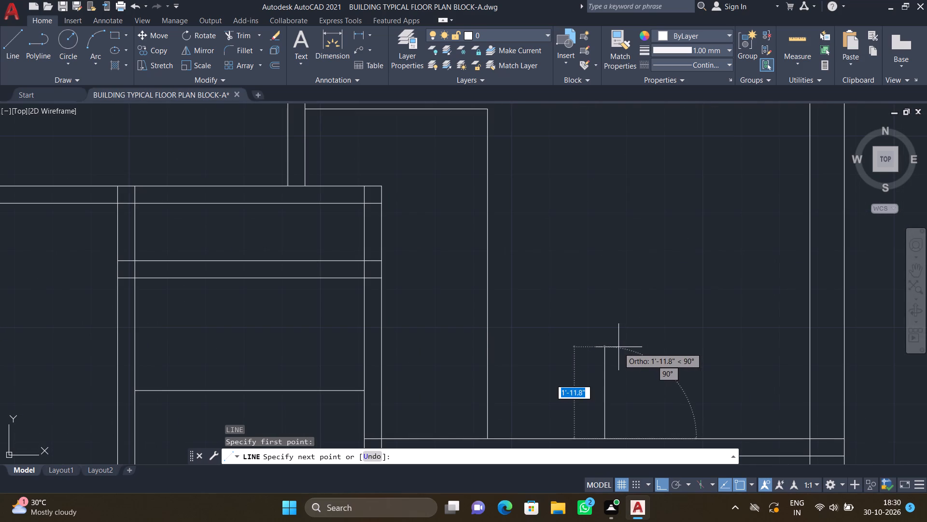
scroll(617, 334, "down", 1)
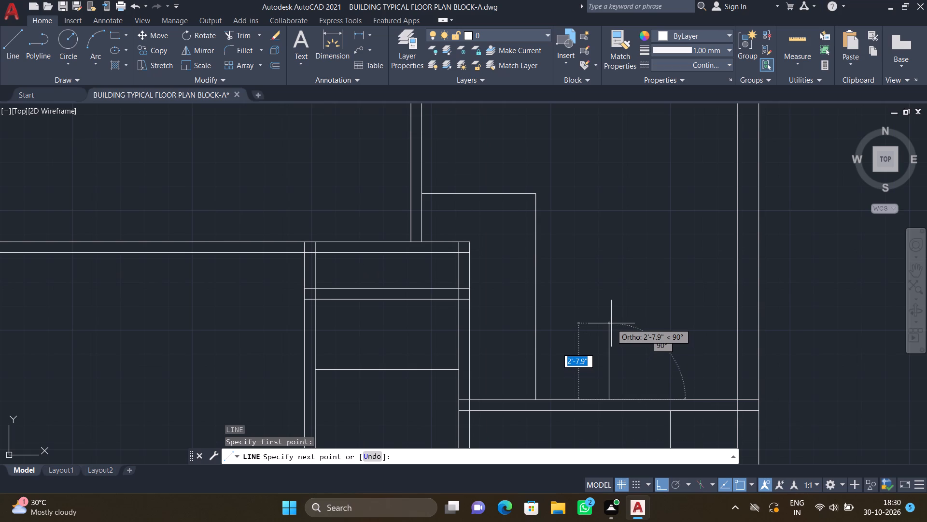
scroll(608, 331, "up", 1)
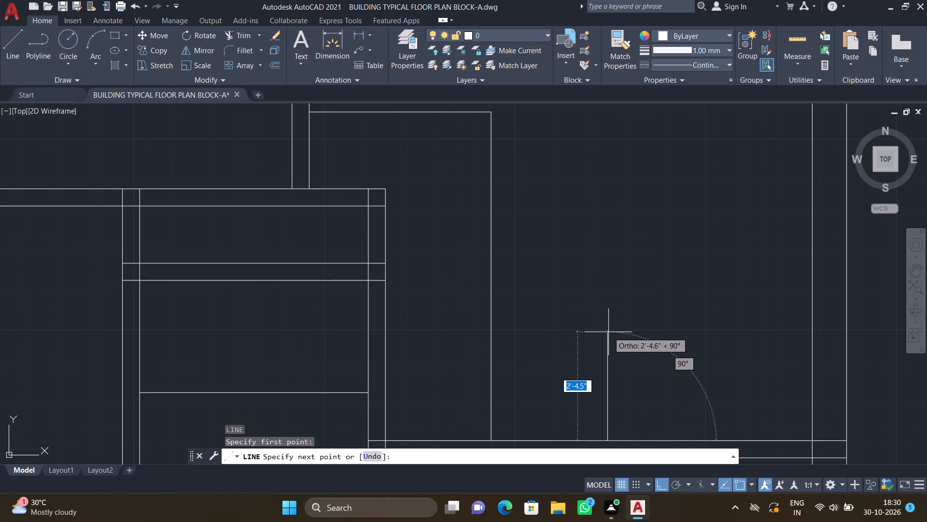
scroll(609, 341, "down", 2)
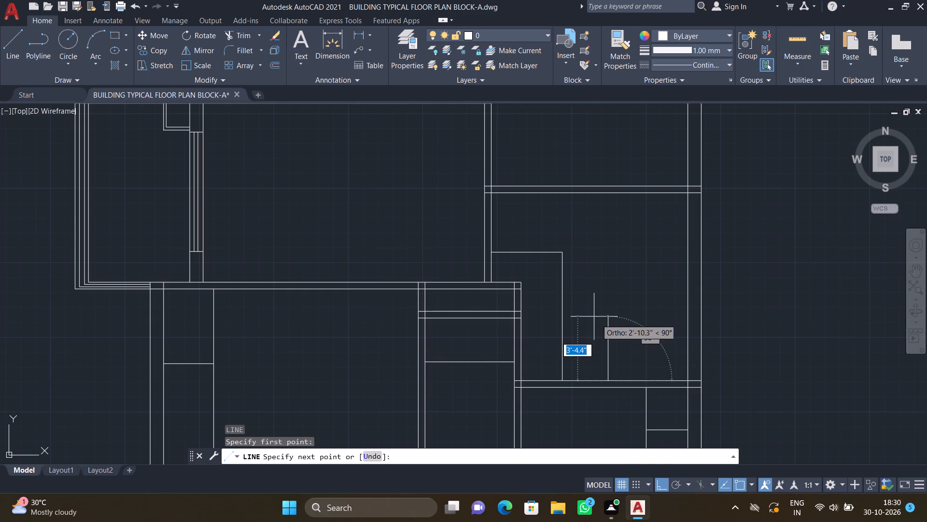
scroll(610, 338, "up", 1)
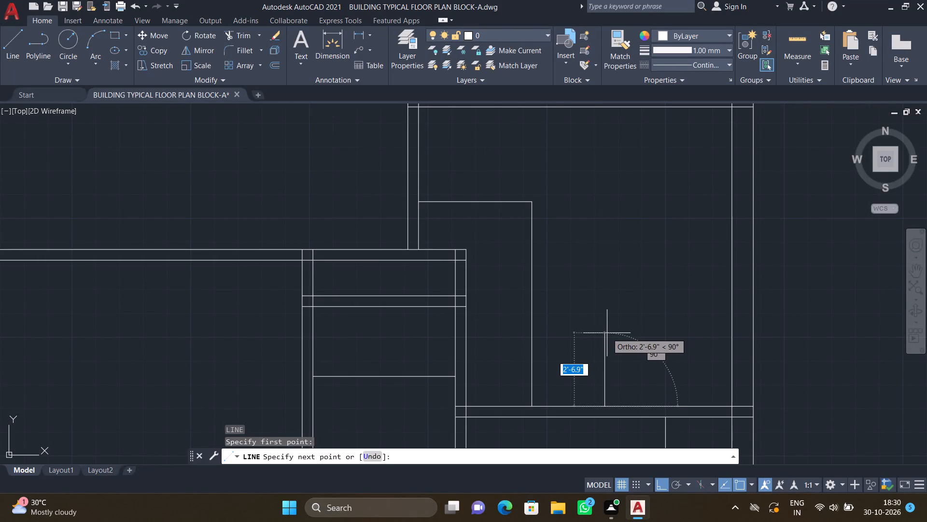
scroll(600, 343, "up", 1)
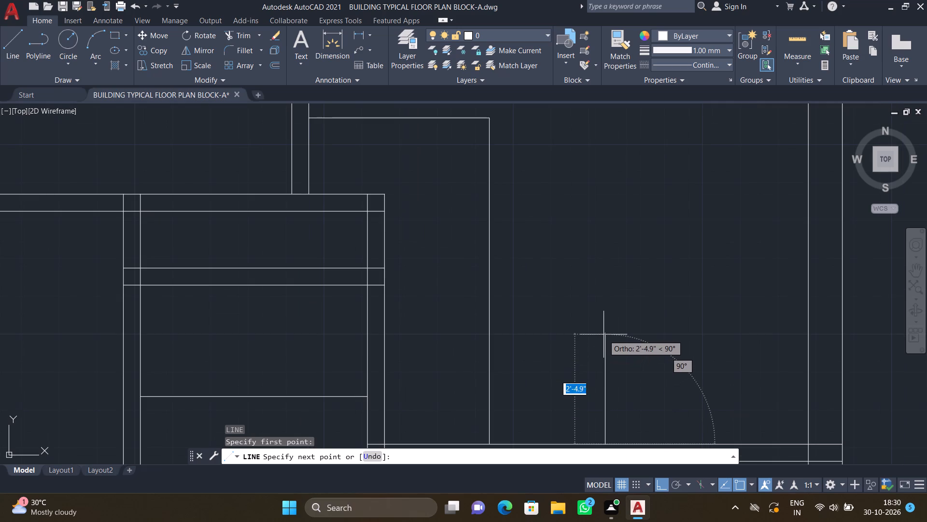
scroll(604, 336, "down", 1)
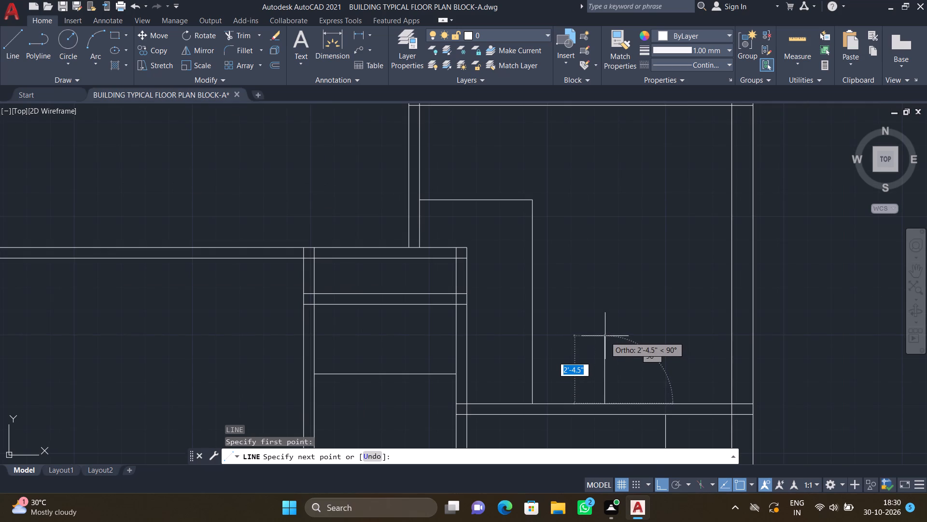
left_click(605, 336)
scroll(677, 339, "up", 1)
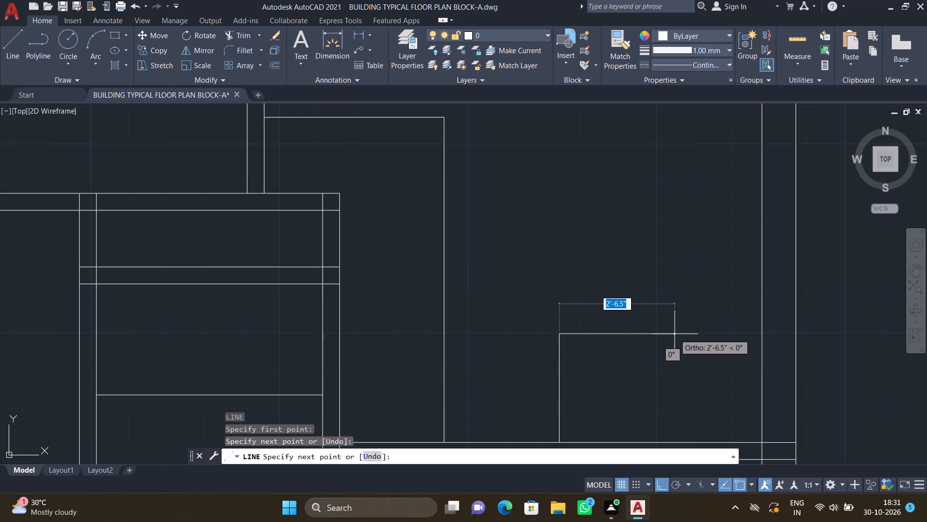
left_click(653, 333)
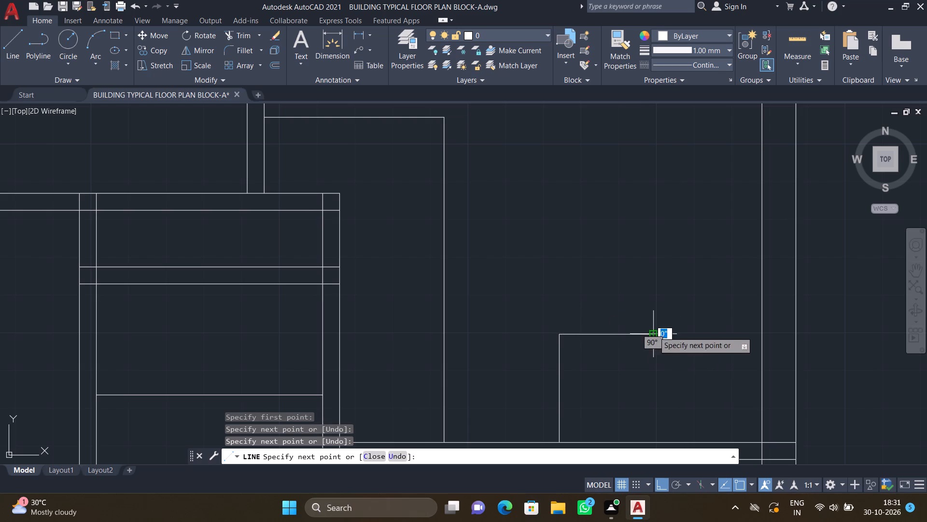
scroll(658, 288, "down", 2)
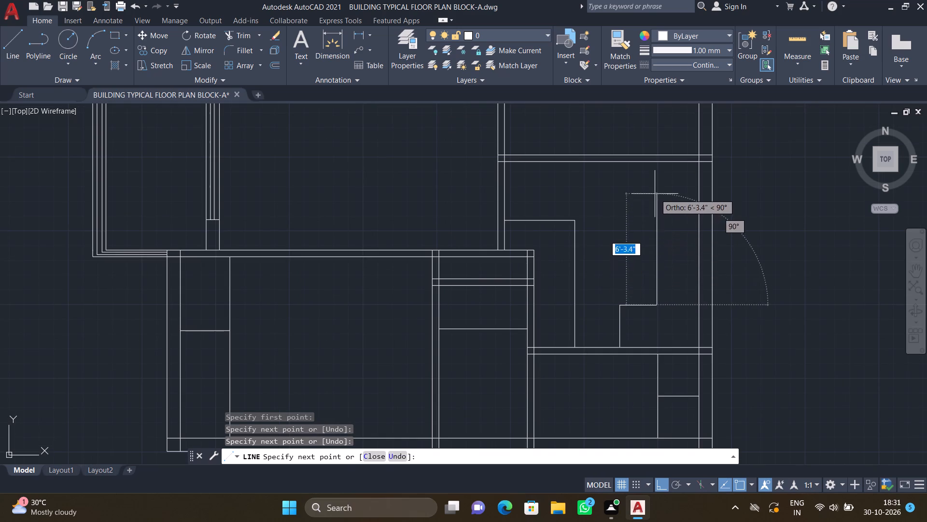
scroll(655, 193, "up", 1)
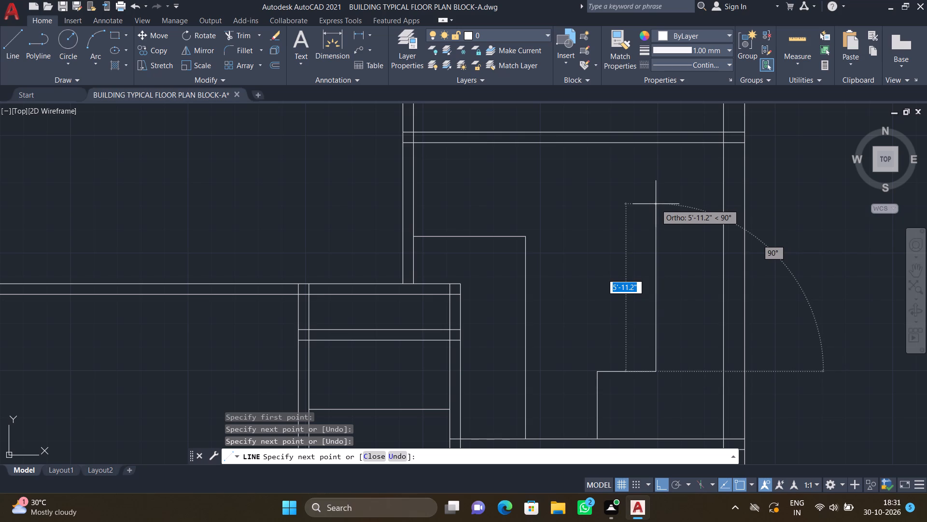
left_click(655, 201)
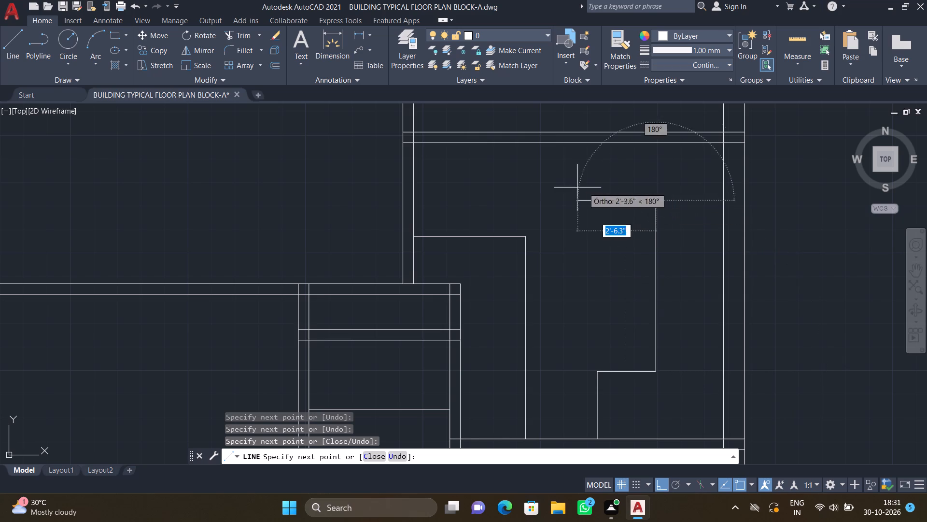
left_click(482, 180)
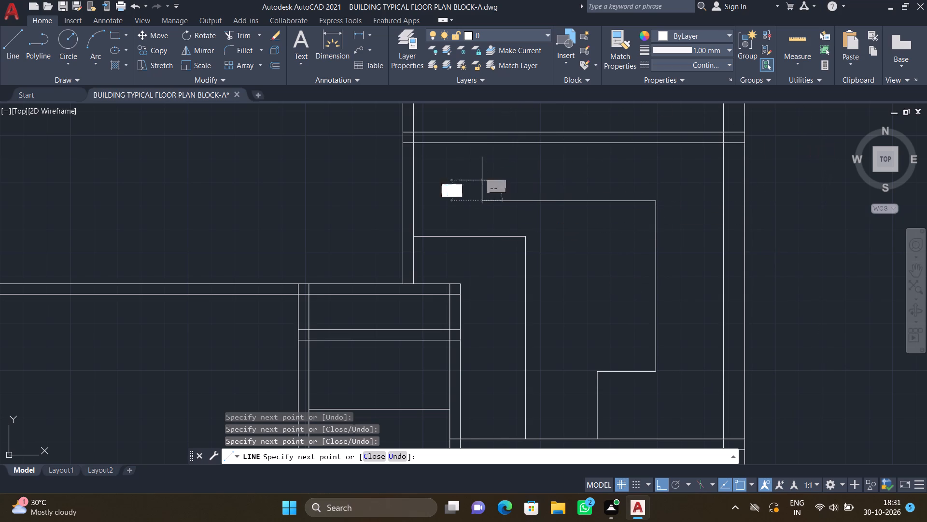
left_click(482, 144)
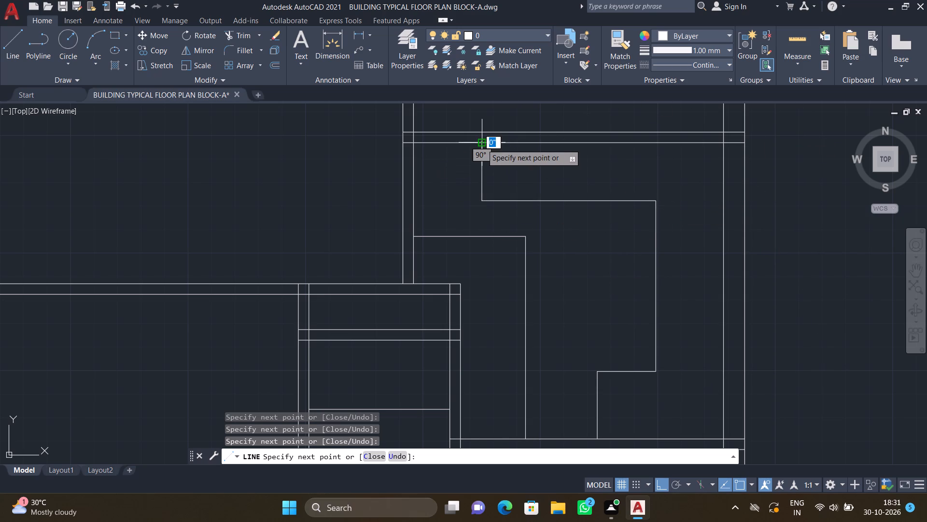
key("Return")
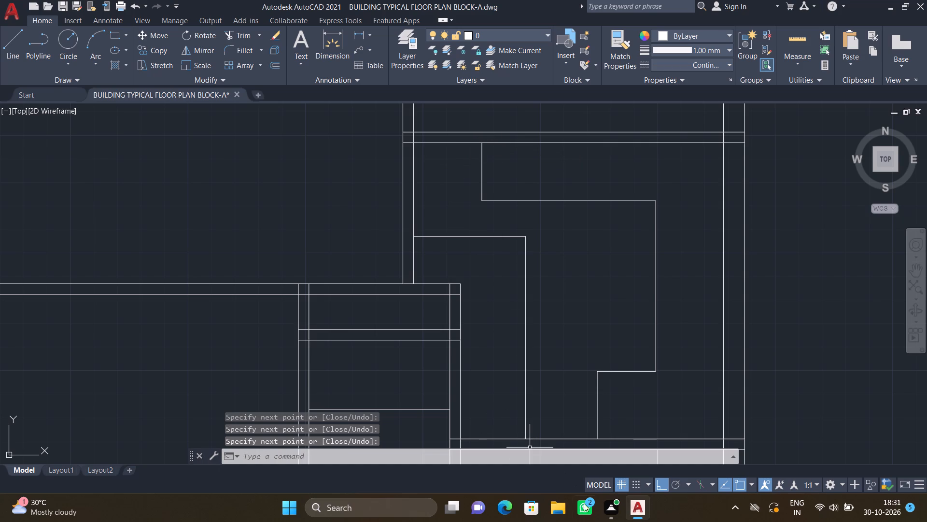
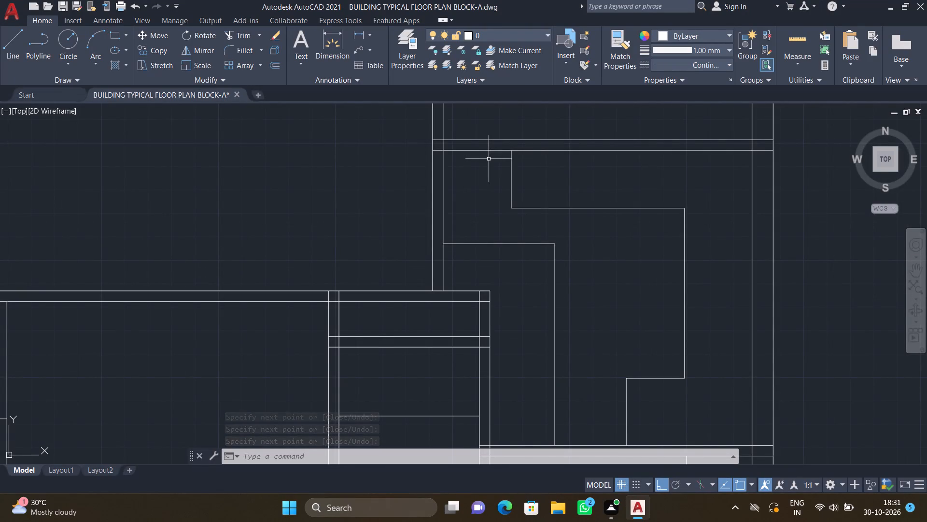
Draw a rectangle about 1'-10" by 2' against the upper partition's lower face, between the side wall and the stepped outline.
scroll(481, 158, "up", 1)
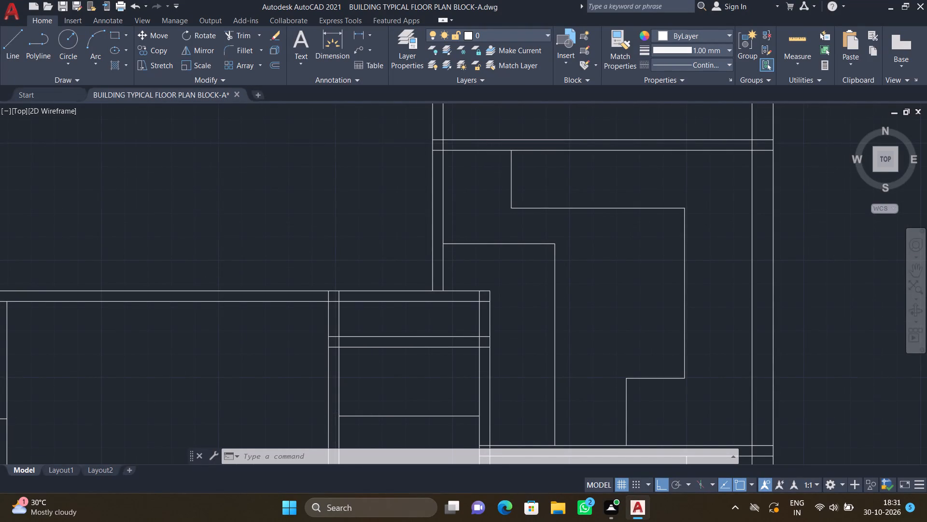
scroll(481, 158, "up", 1)
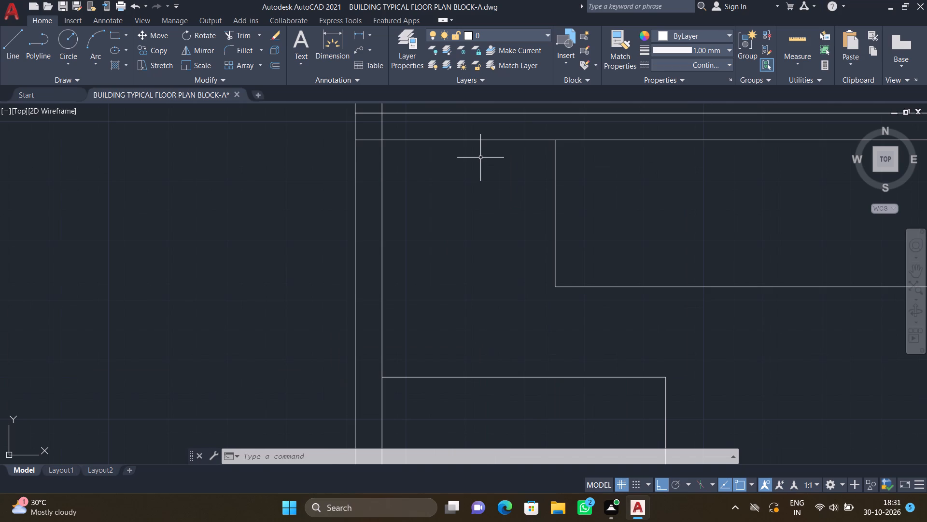
type("REC")
key("Return")
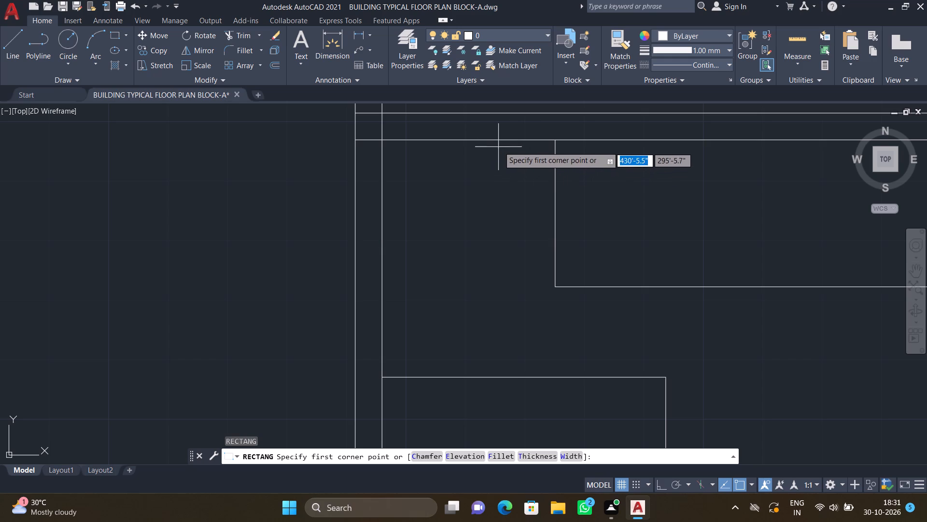
left_click(529, 141)
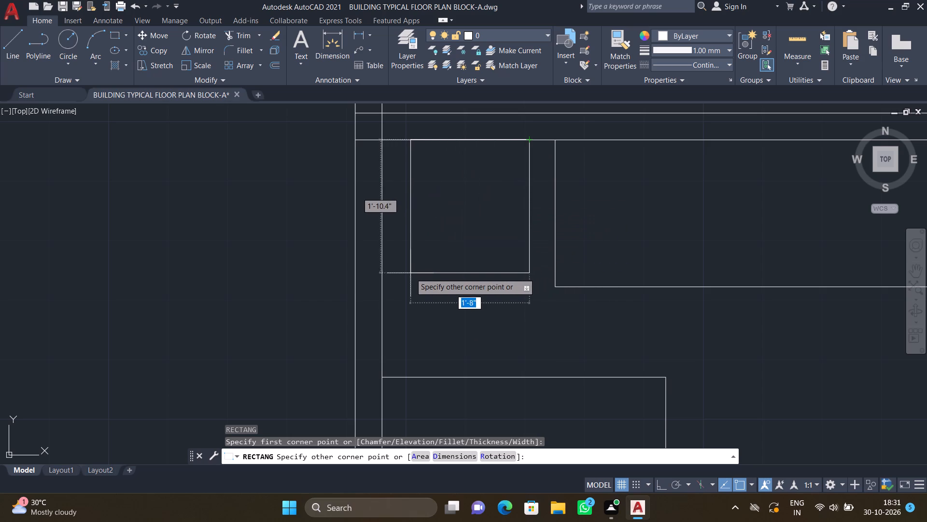
scroll(406, 276, "up", 1)
scroll(391, 297, "down", 1)
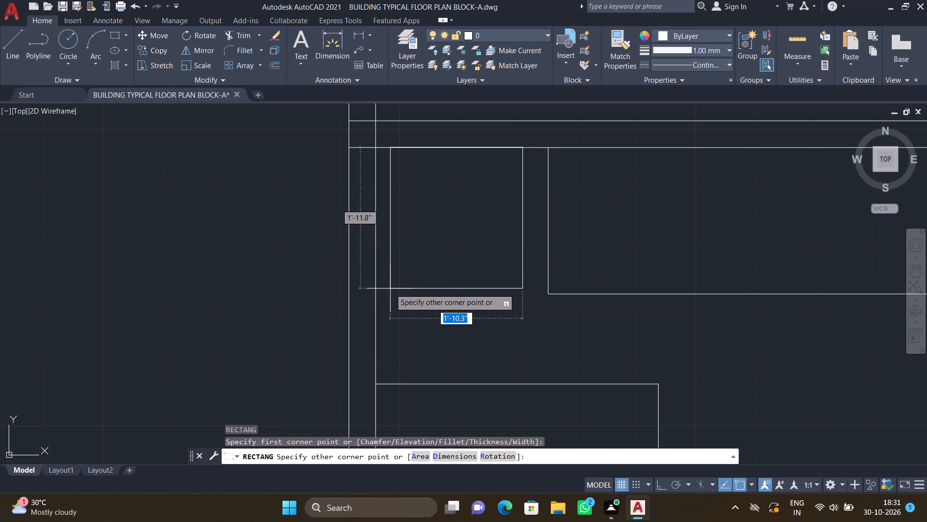
left_click(390, 289)
Draw a three-sided outline about 4' wide on the upper-right room's bottom partition, with both ends meeting the partition's top face.
scroll(372, 256, "down", 3)
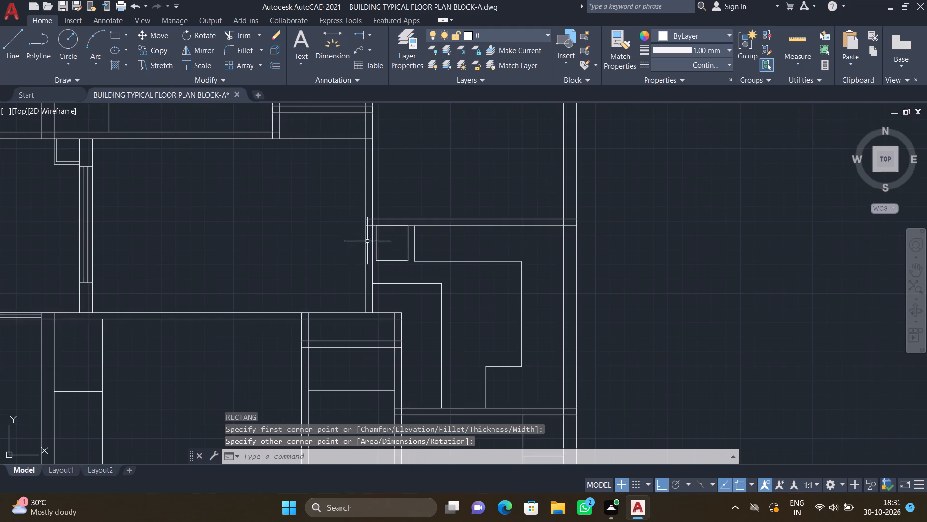
scroll(391, 268, "down", 2)
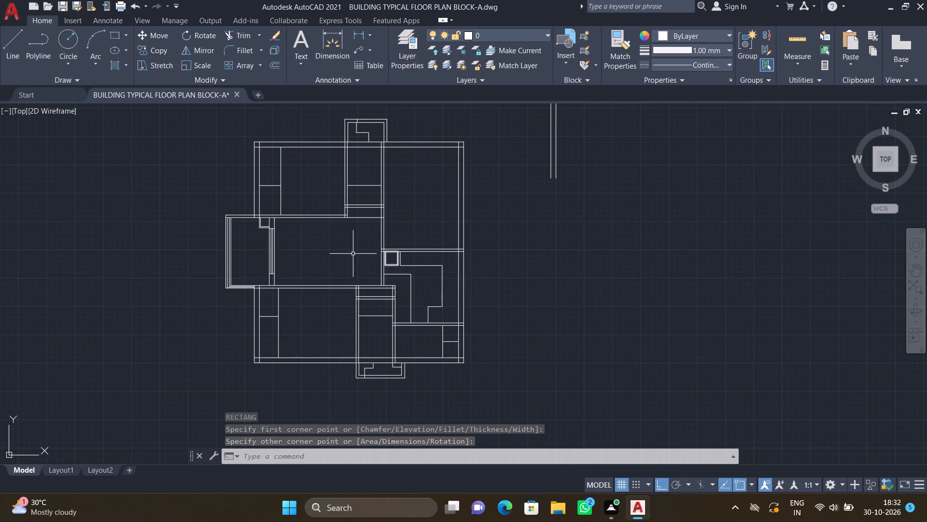
middle_click_drag(351, 247, 495, 249)
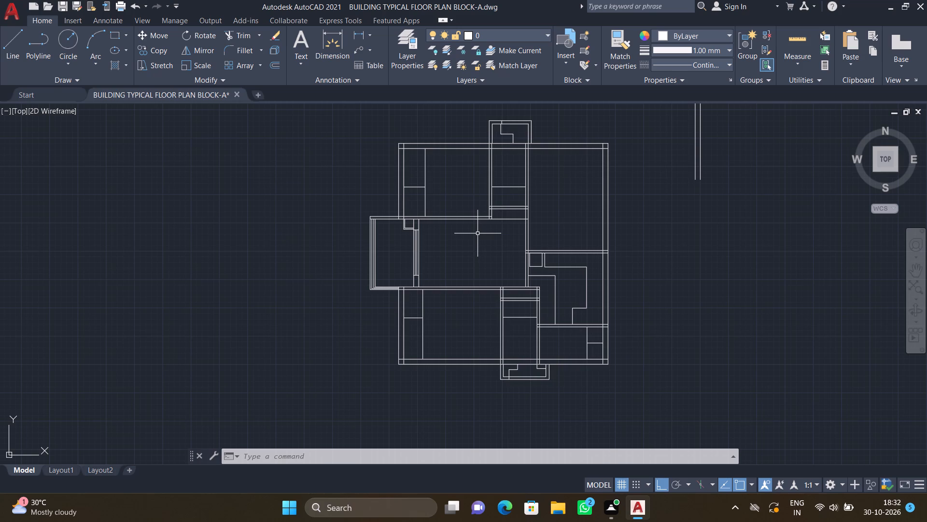
scroll(512, 251, "up", 1)
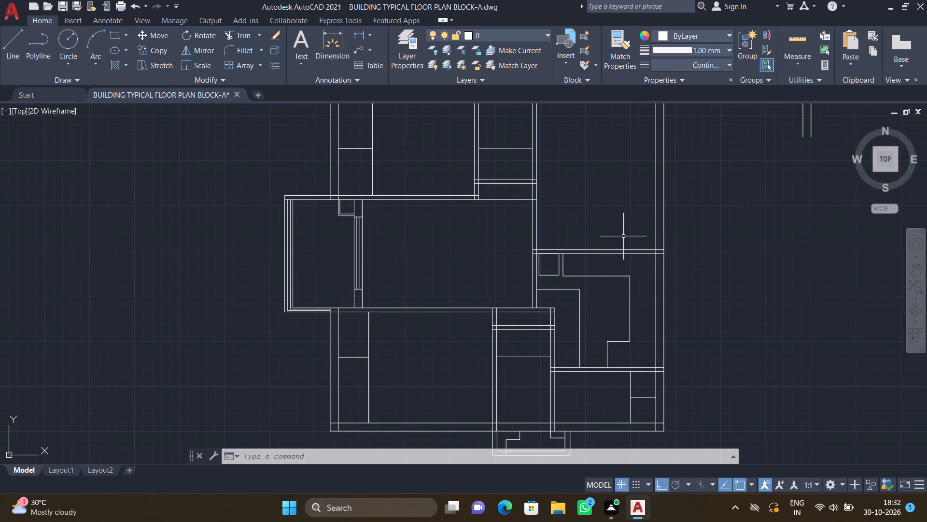
scroll(622, 237, "up", 1)
key("l")
key("Return")
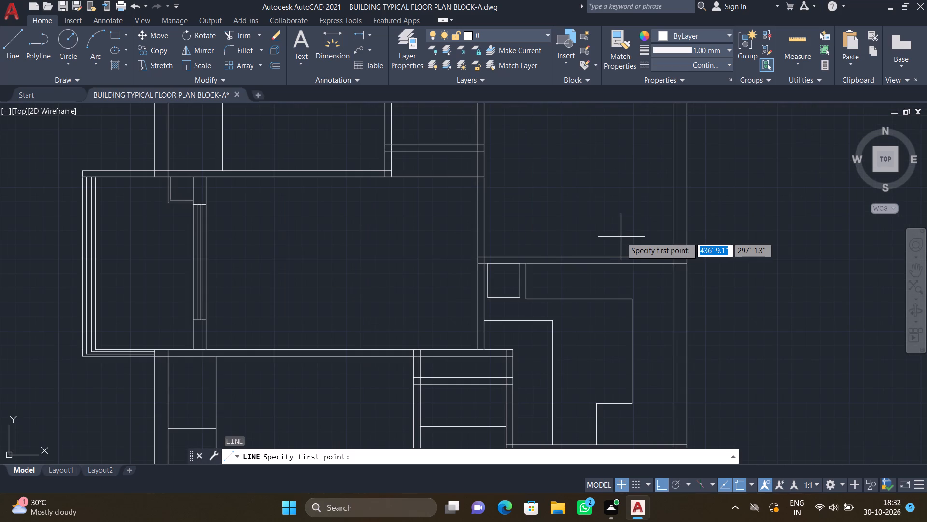
scroll(541, 264, "up", 1)
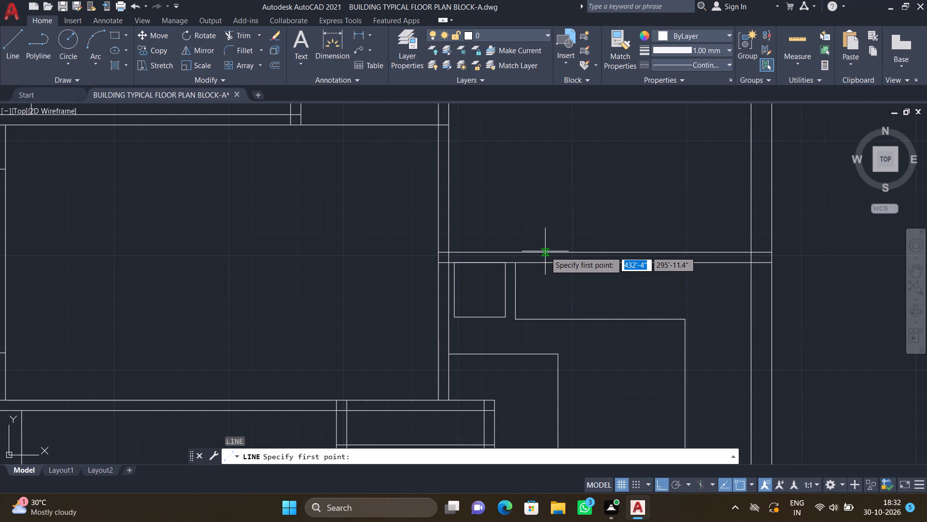
left_click(545, 251)
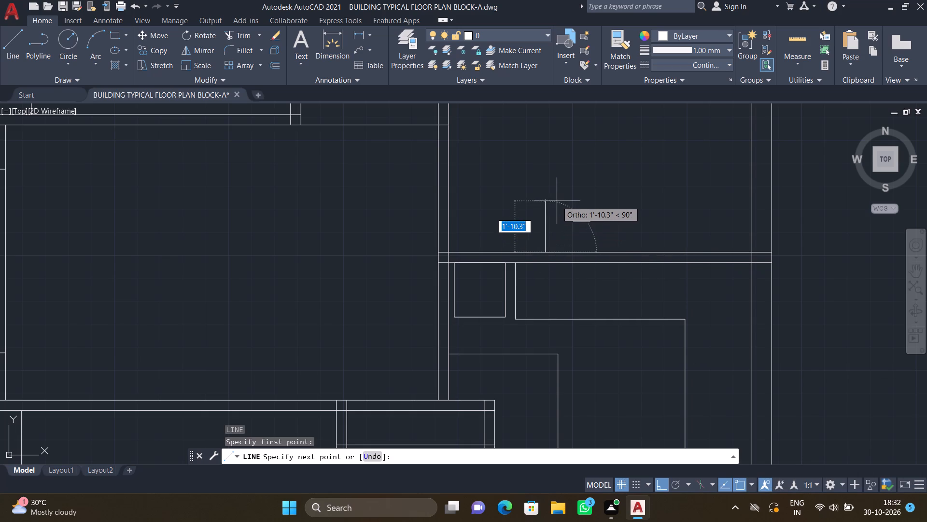
scroll(557, 201, "down", 1)
scroll(554, 204, "up", 2)
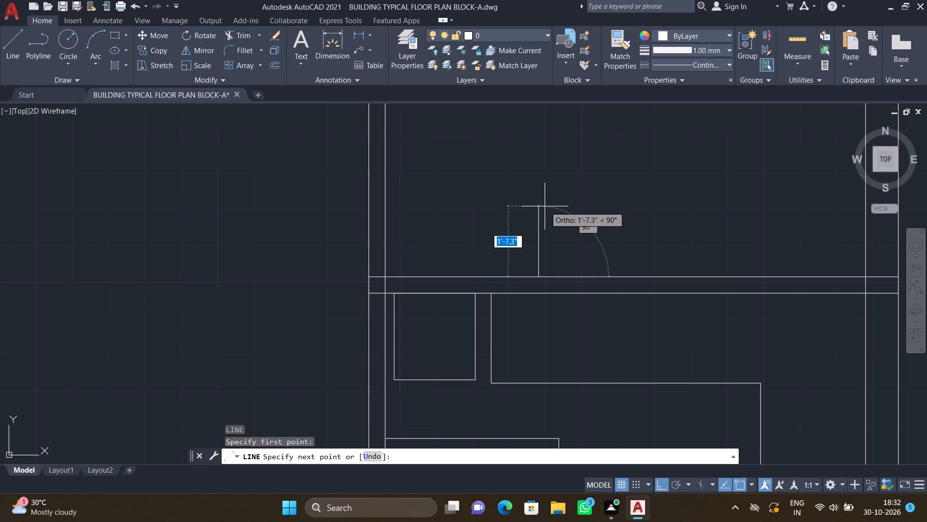
left_click_drag(540, 214, 546, 216)
scroll(651, 235, "down", 1)
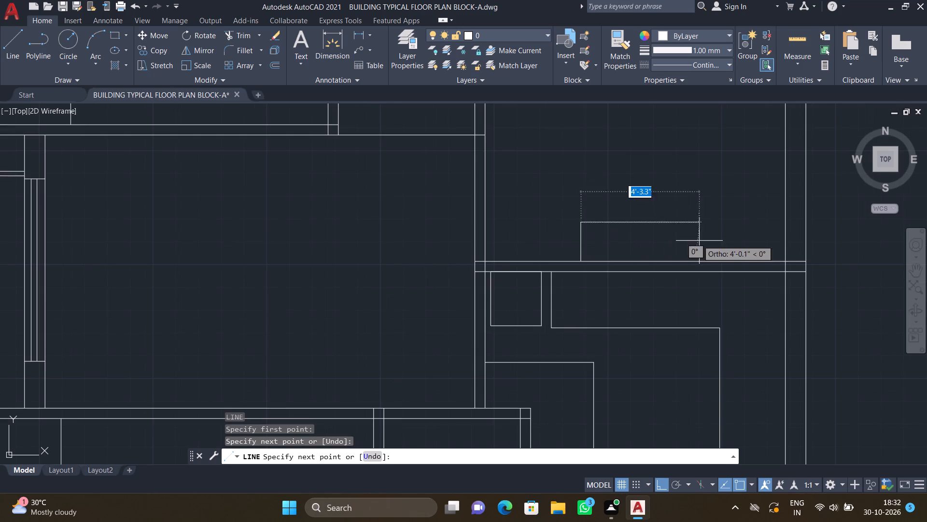
scroll(703, 229, "up", 2)
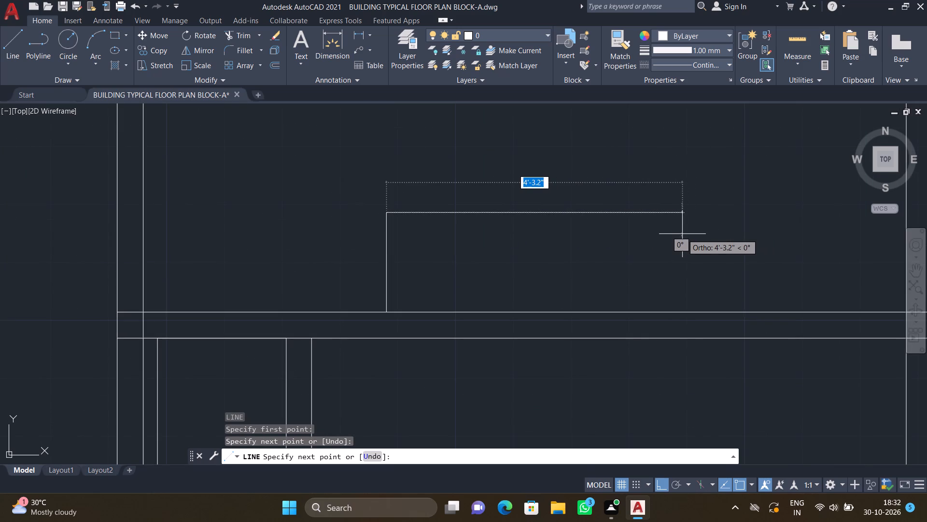
scroll(662, 227, "down", 2)
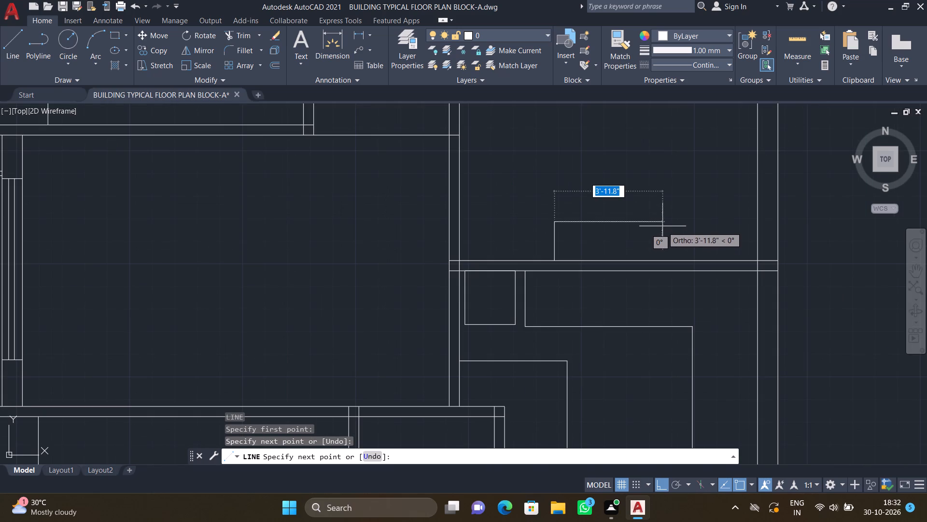
left_click(663, 224)
scroll(663, 247, "up", 2)
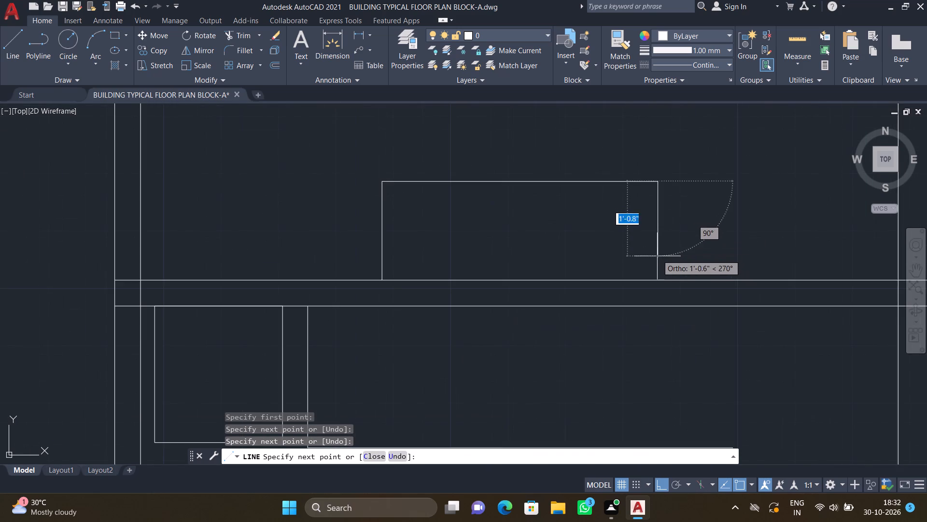
left_click(656, 277)
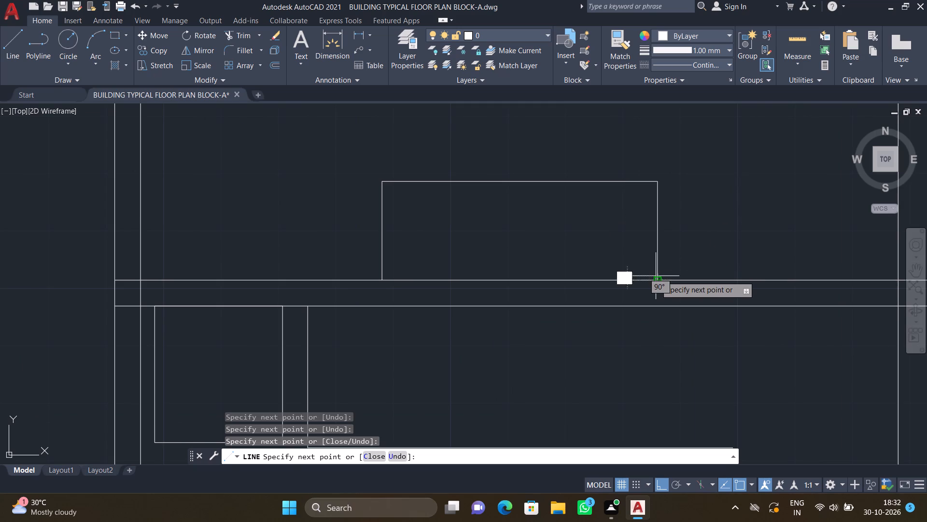
key("Return")
Draw an inner three-sided outline inside it: up about 1'-2" from the partition, right about 3'-5", and back down to the partition.
key("l")
key("Return")
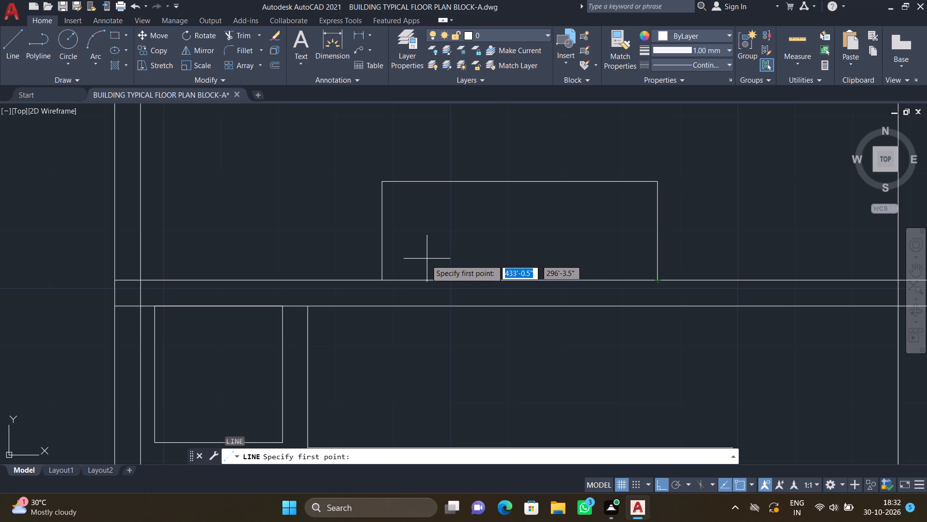
scroll(394, 277, "up", 1)
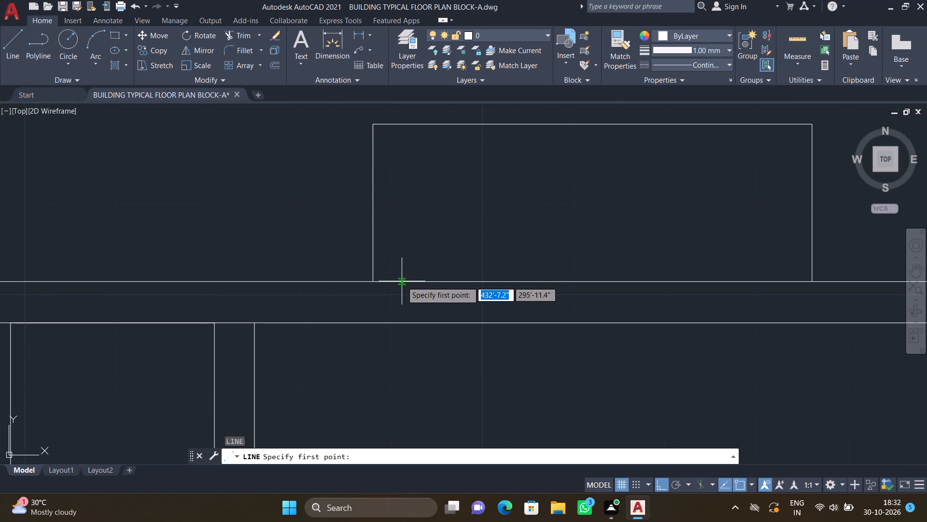
scroll(402, 281, "up", 1)
left_click(402, 282)
scroll(407, 223, "down", 2)
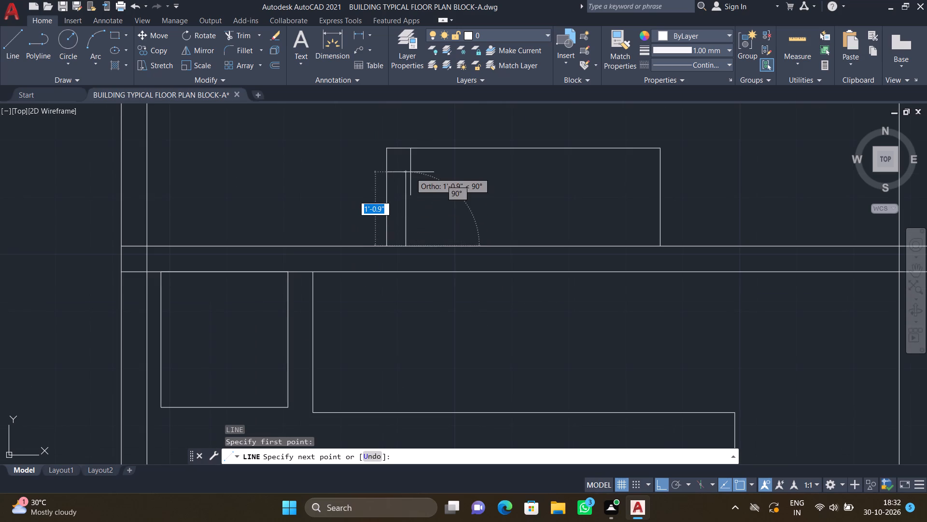
scroll(410, 170, "up", 1)
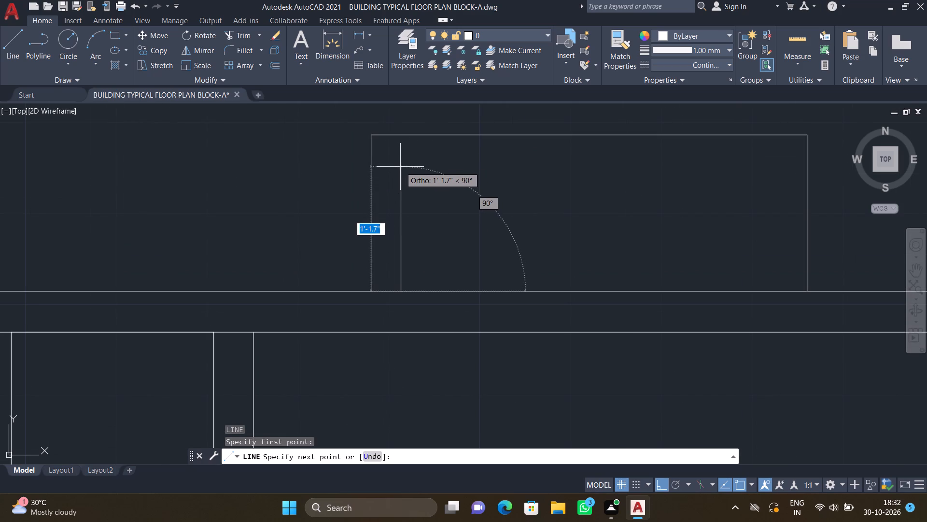
left_click(400, 167)
scroll(514, 176, "down", 1)
scroll(669, 164, "down", 1)
scroll(675, 171, "up", 1)
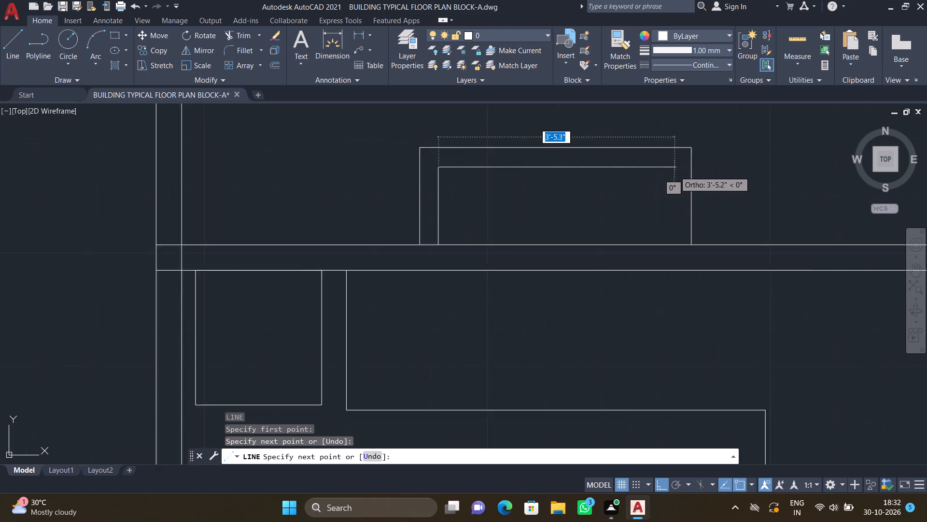
scroll(675, 171, "up", 1)
left_click(675, 169)
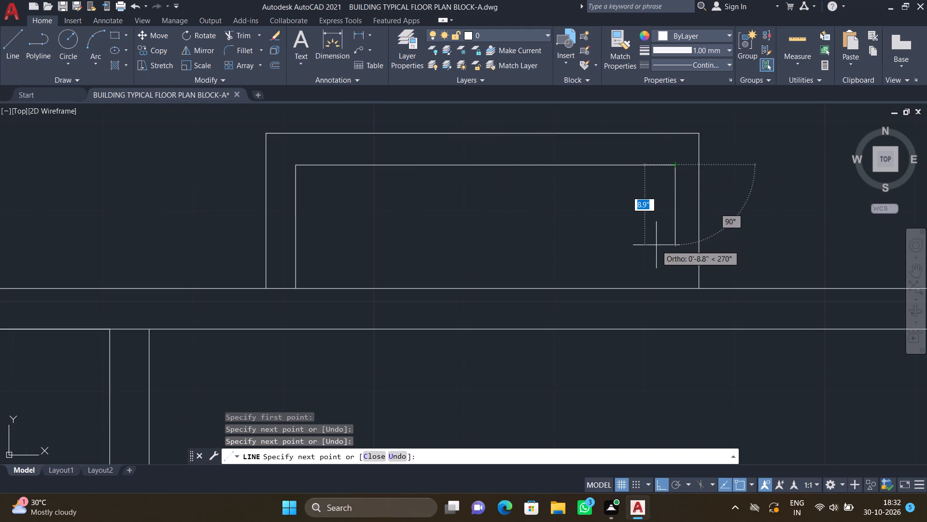
left_click(674, 287)
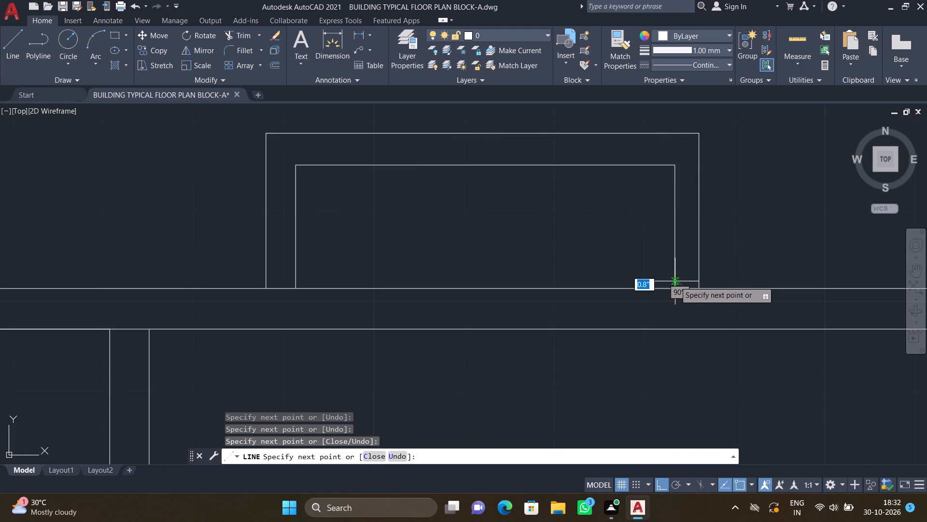
key("Return")
Turn off Ortho mode ready for slanted linework in the upper-left room's wardrobe.
scroll(664, 278, "down", 3)
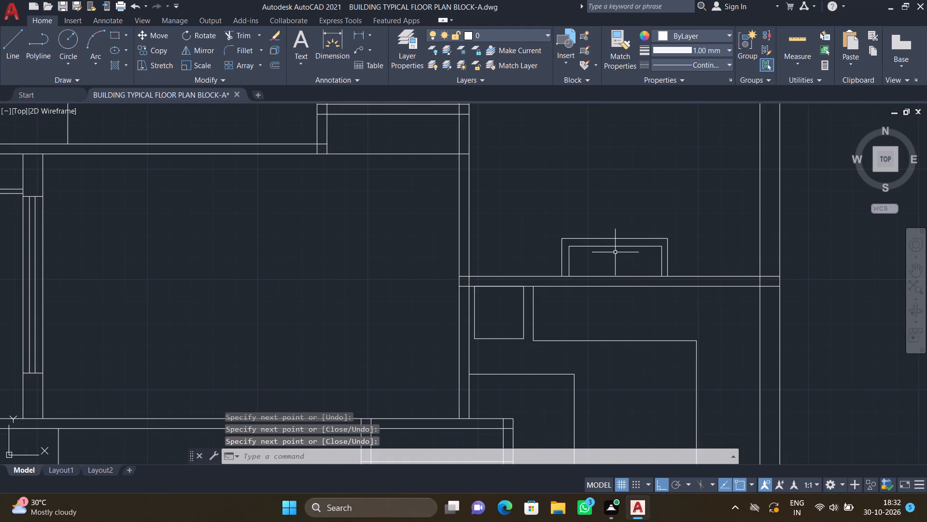
scroll(540, 267, "down", 4)
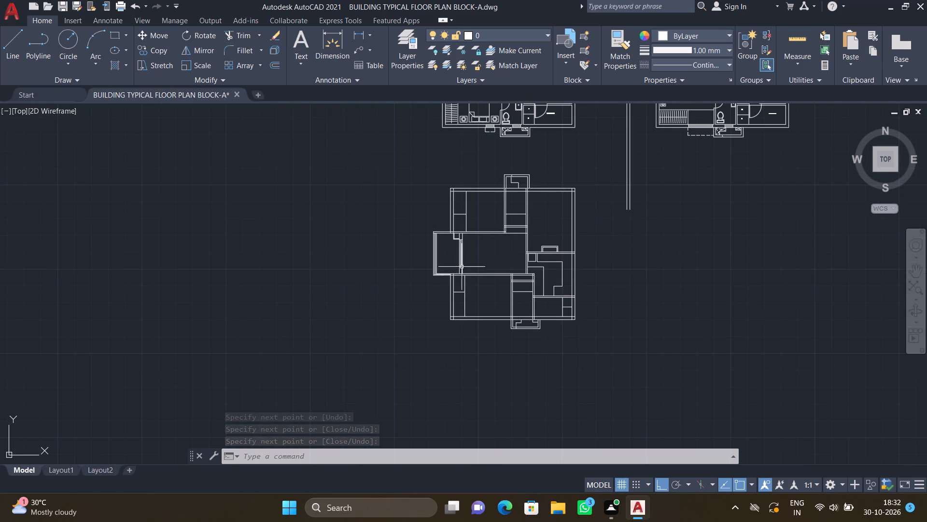
scroll(448, 272, "down", 2)
scroll(459, 265, "up", 2)
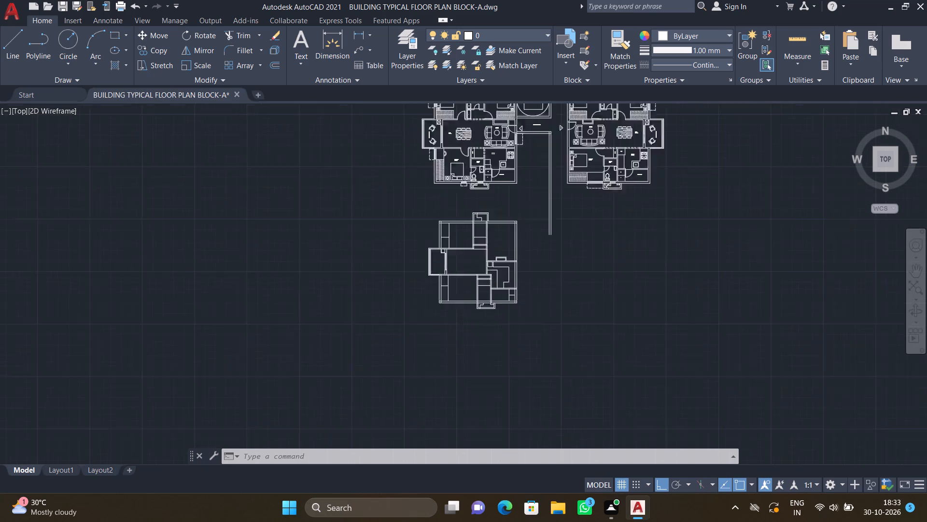
scroll(459, 265, "up", 1)
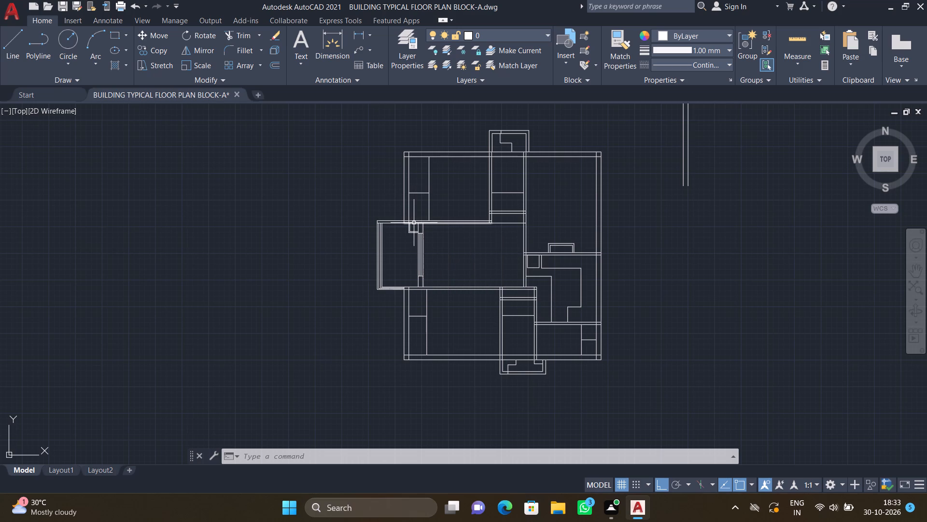
scroll(412, 222, "down", 1)
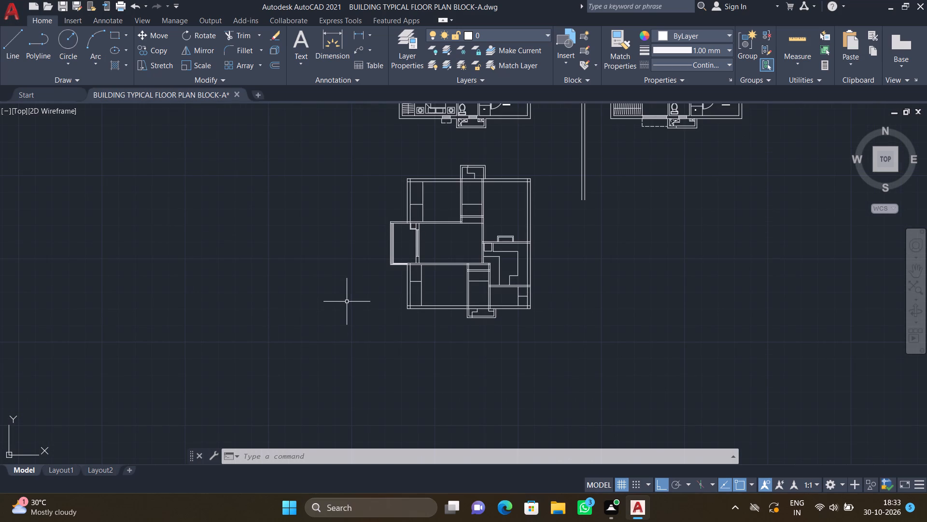
scroll(406, 181, "up", 3)
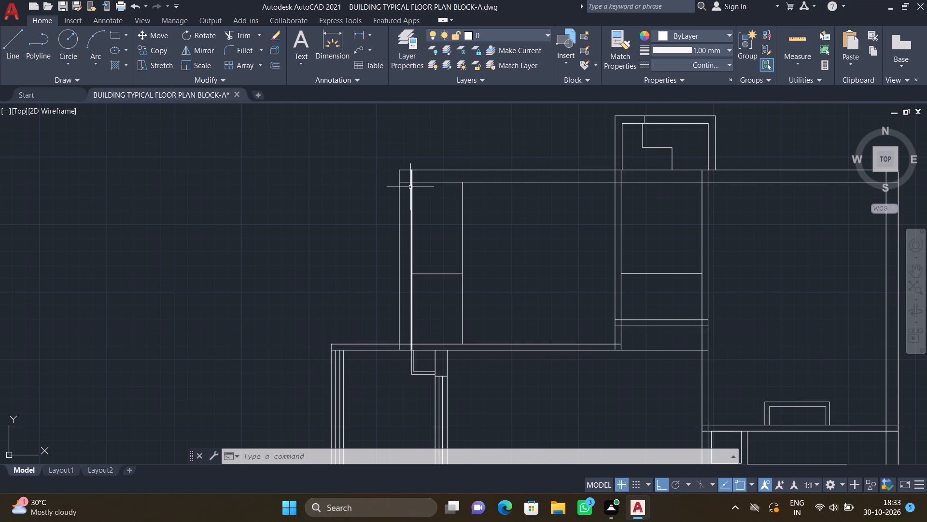
key("F8")
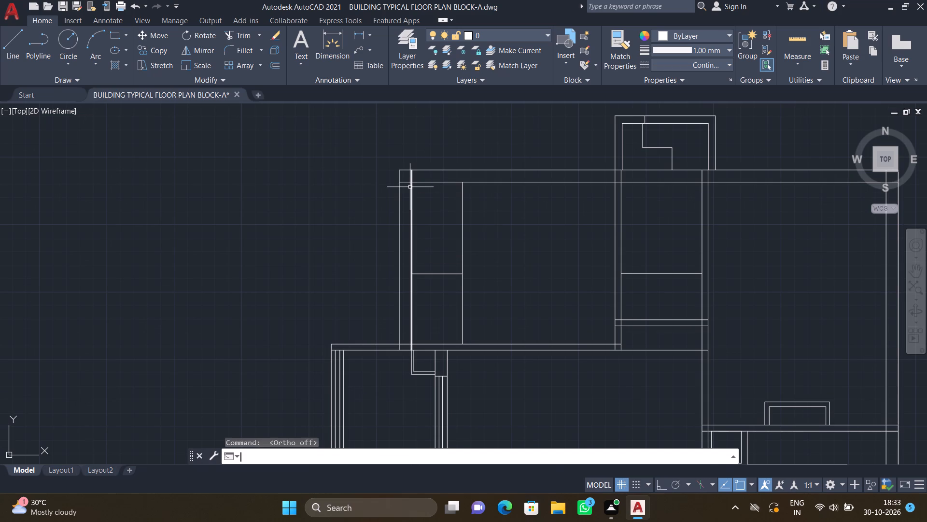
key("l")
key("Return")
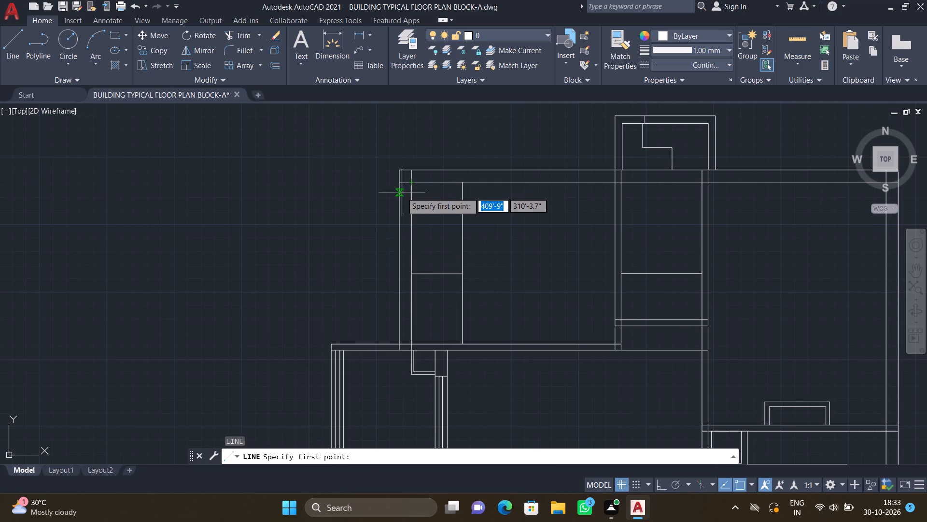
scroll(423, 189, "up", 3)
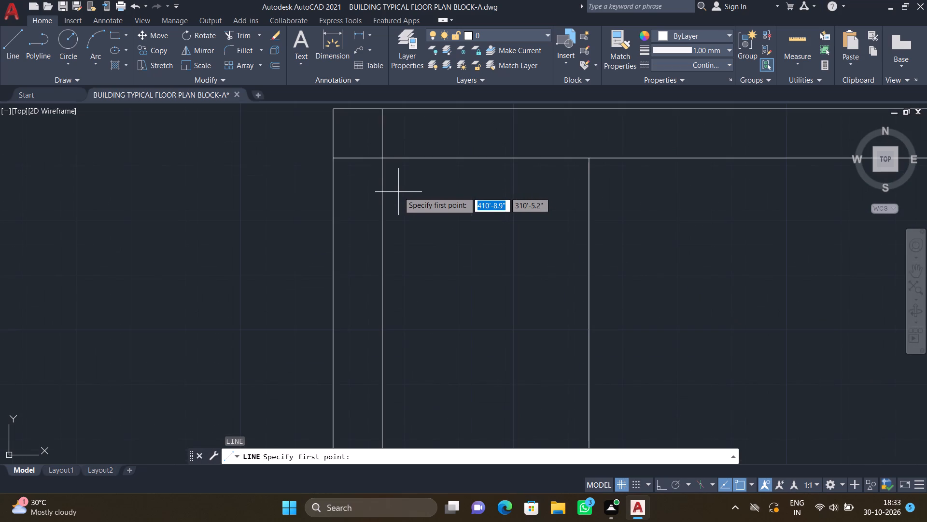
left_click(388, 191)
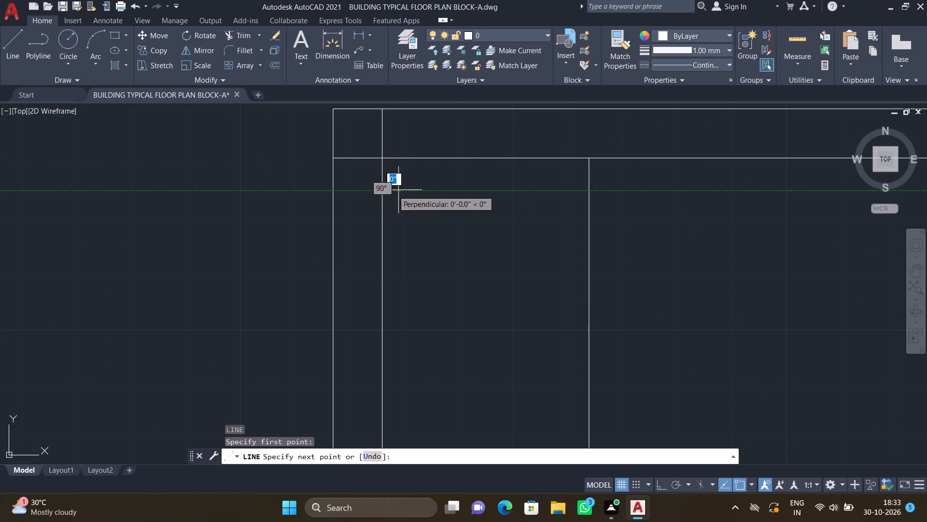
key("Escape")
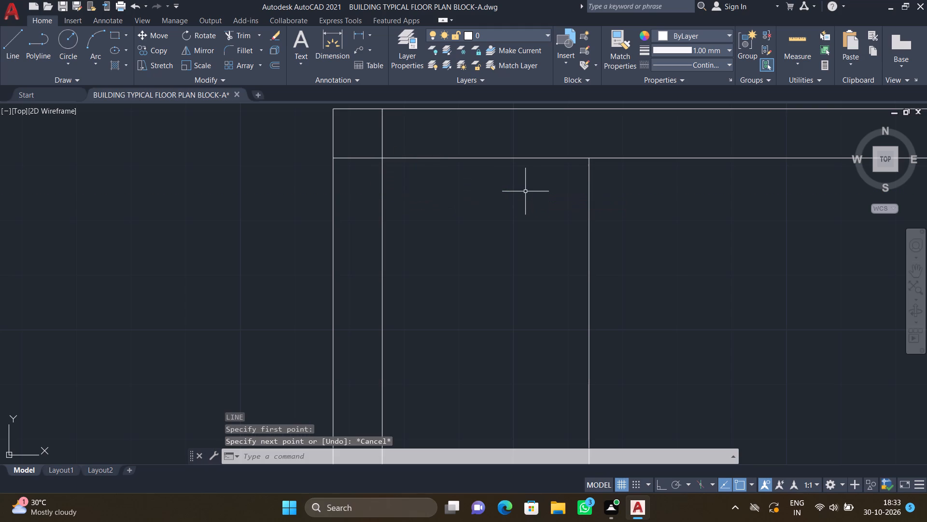
Draw a slightly rising line about 2'-10" long across the upper-left room's wardrobe, just below the top wall.
key("l")
key("Return")
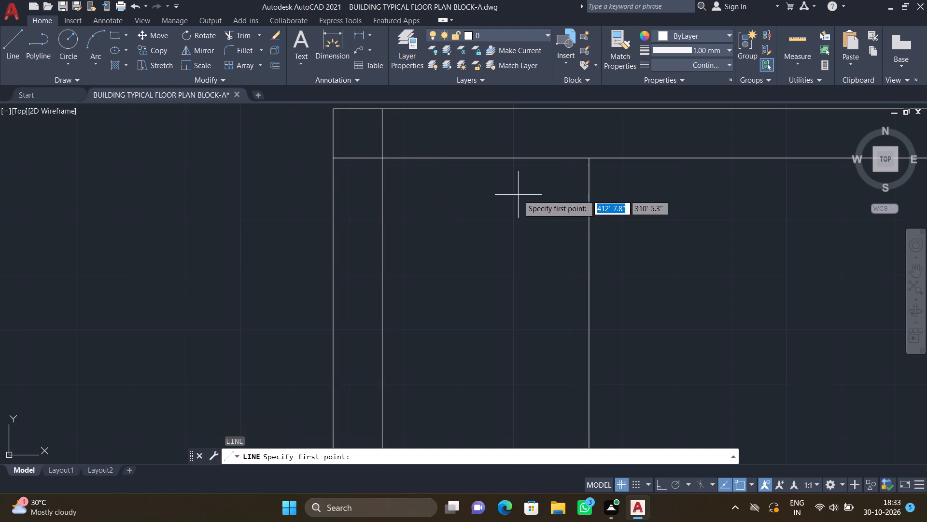
scroll(386, 187, "up", 1)
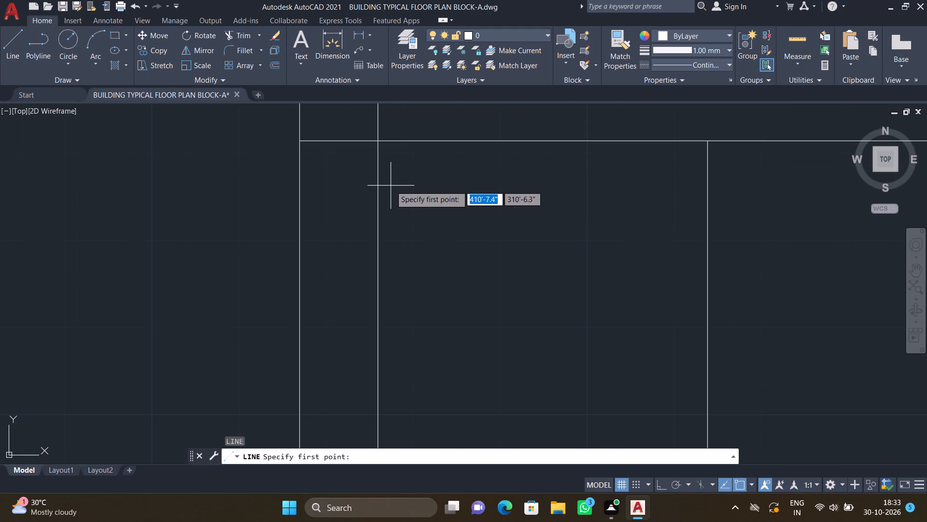
left_click_drag(391, 182, 401, 183)
scroll(670, 160, "up", 1)
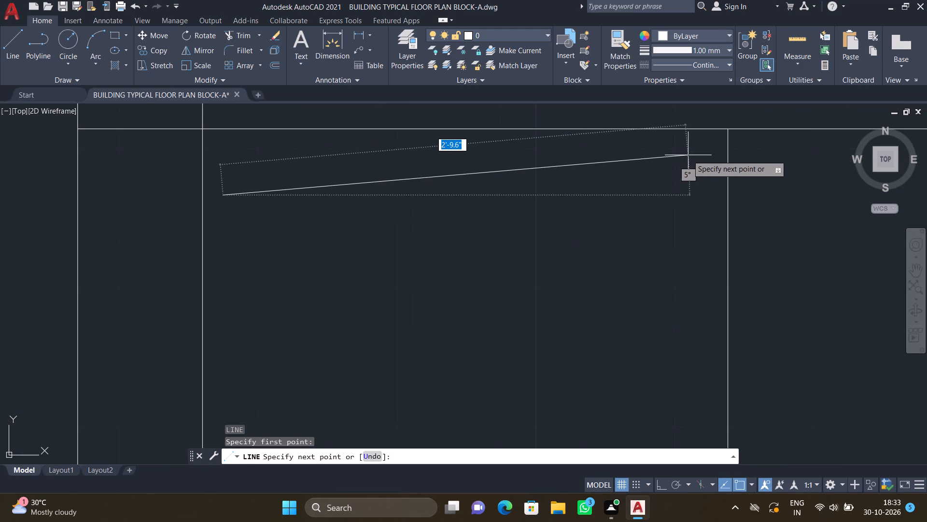
left_click(694, 150)
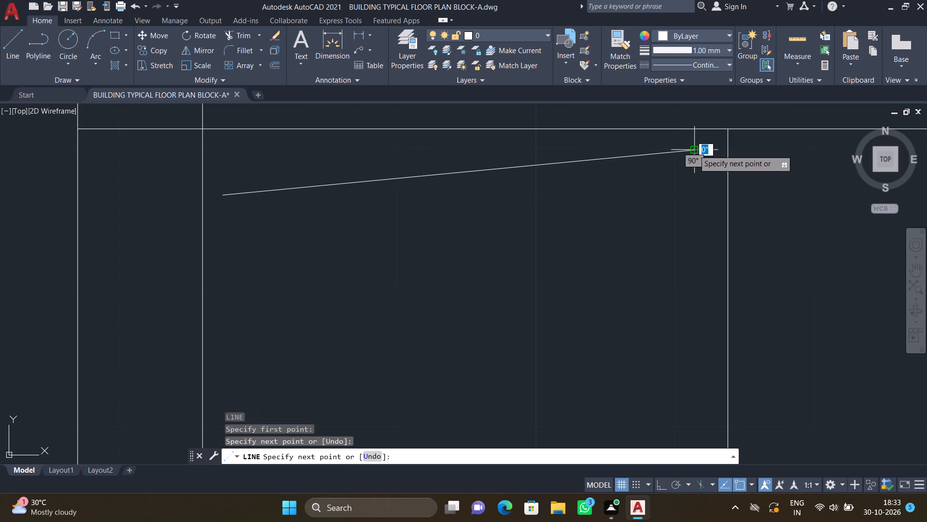
key("Return")
Copy the slanted line straight down the wardrobe as an array of 12 items spaced about 5.7" apart, with Ortho on.
key("c")
key("o")
key("Return")
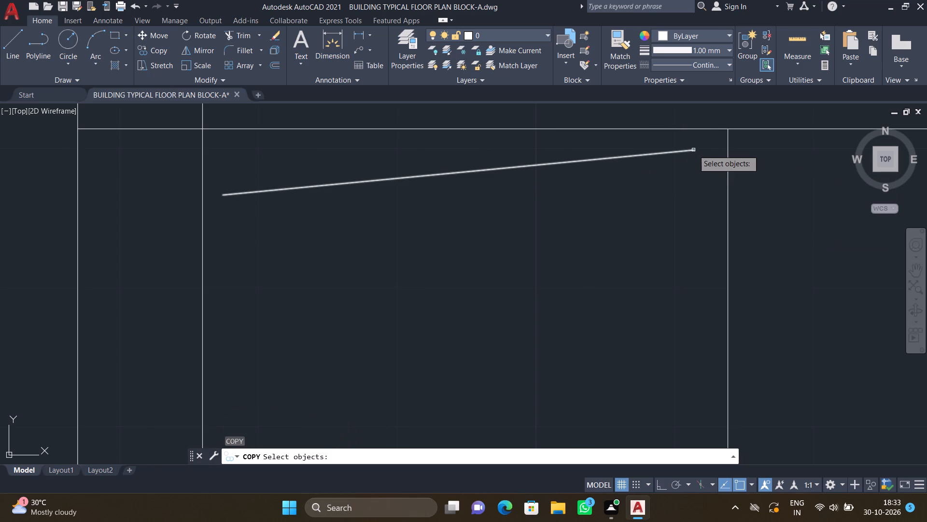
left_click(619, 155)
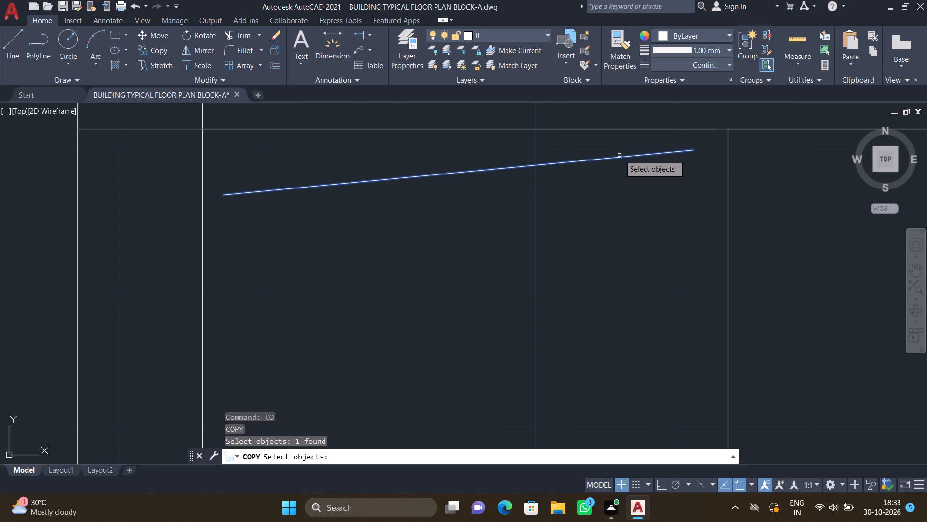
key("F8")
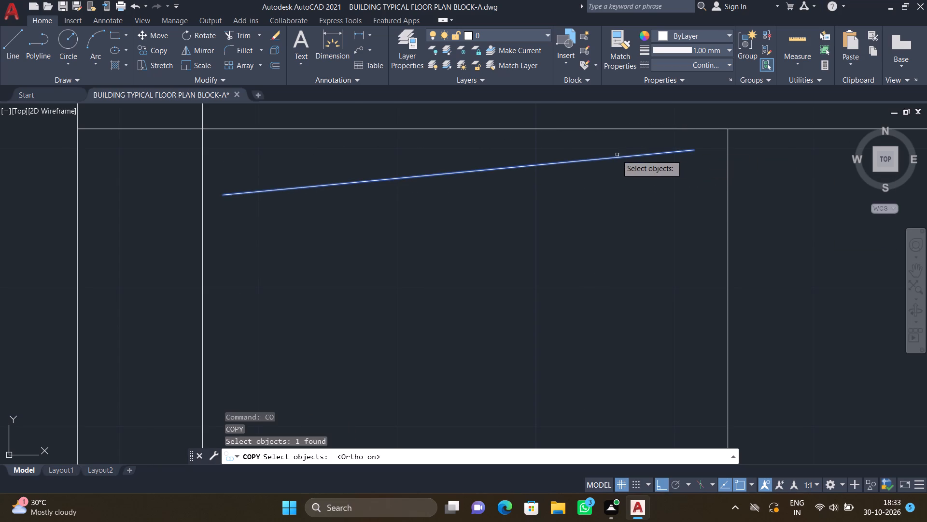
scroll(557, 164, "down", 1)
key("Return")
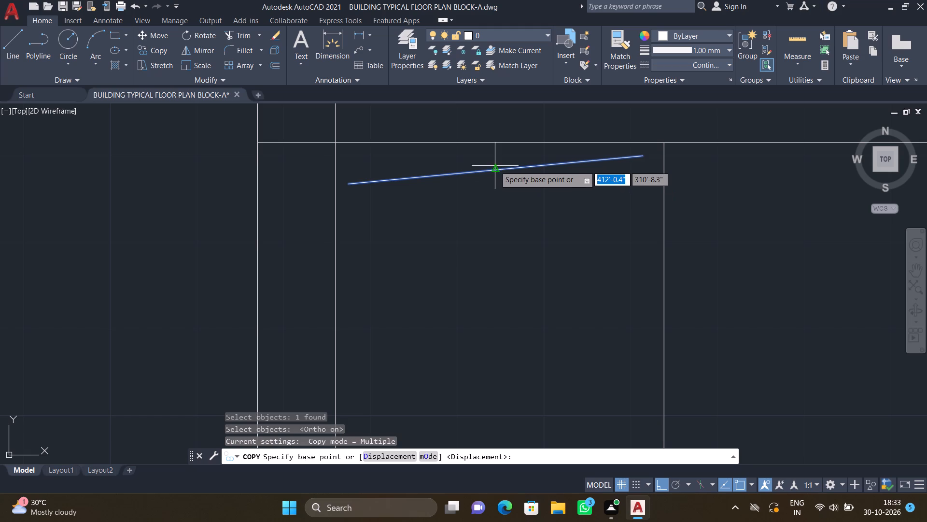
left_click(493, 168)
scroll(487, 207, "down", 1)
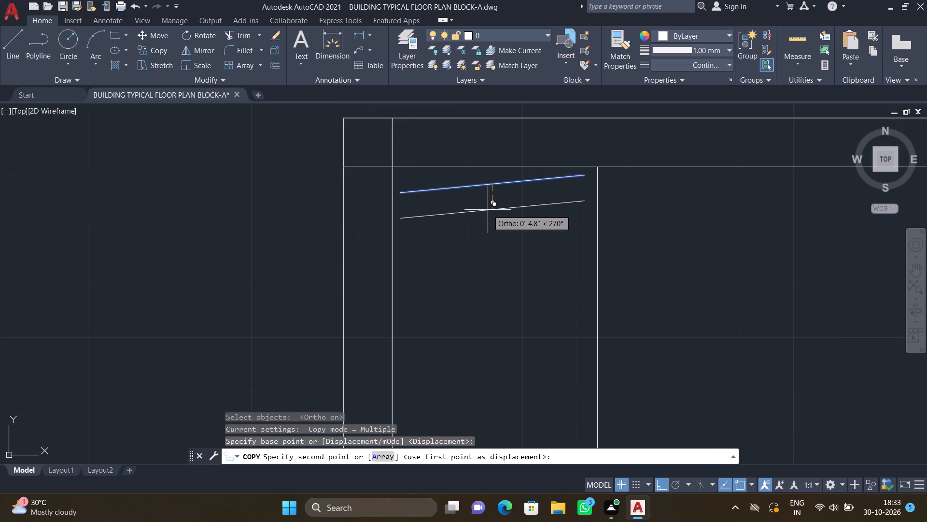
key("a")
key("Return")
scroll(488, 210, "down", 4)
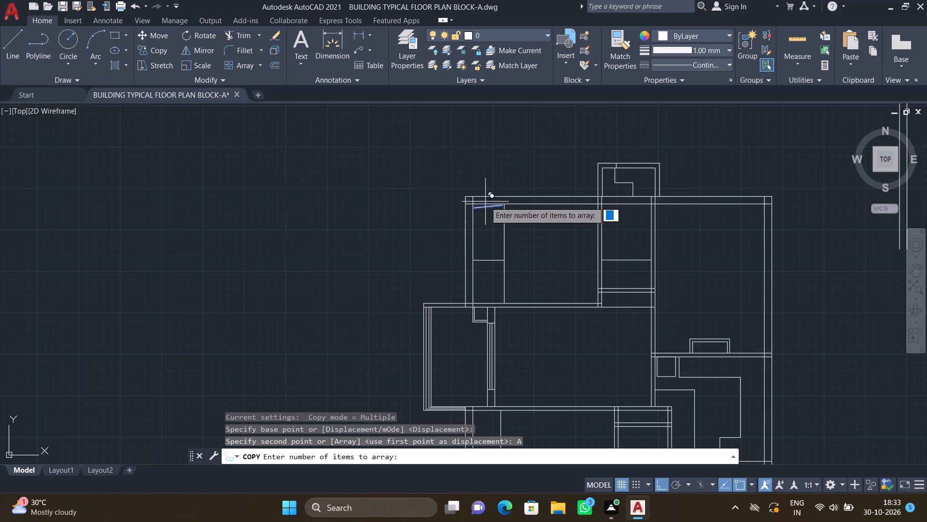
scroll(485, 225, "up", 2)
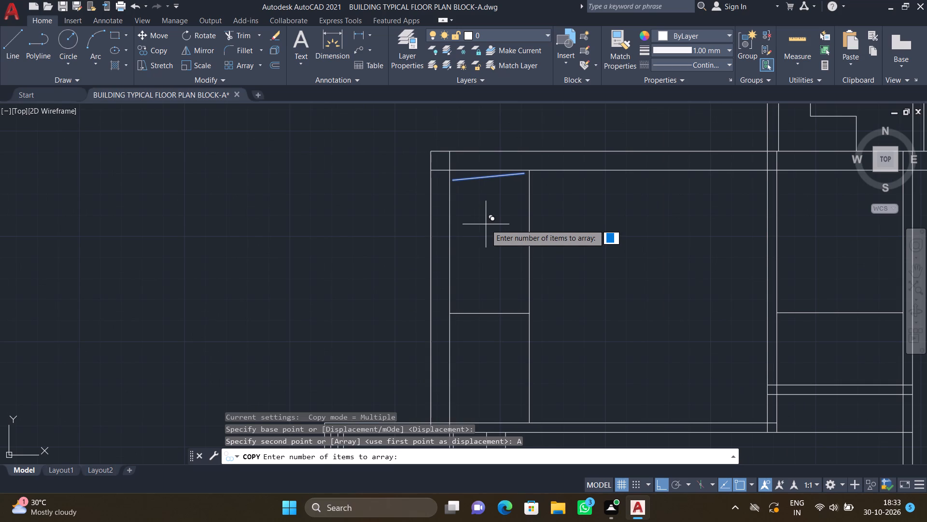
type("12")
key("Return")
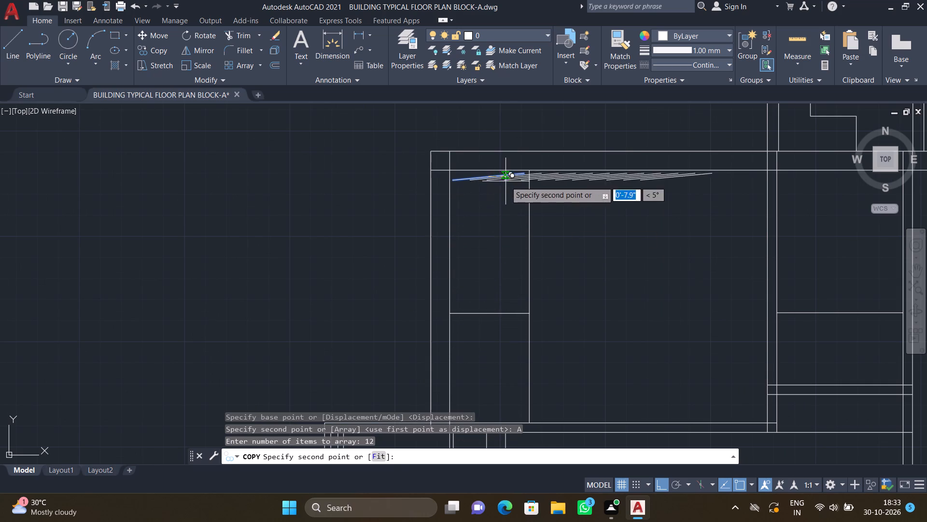
scroll(495, 192, "up", 1)
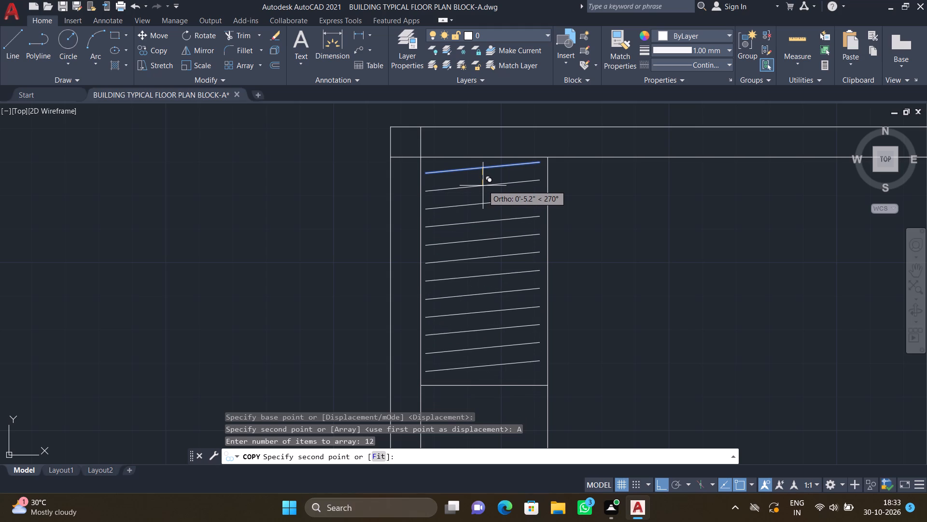
left_click(483, 187)
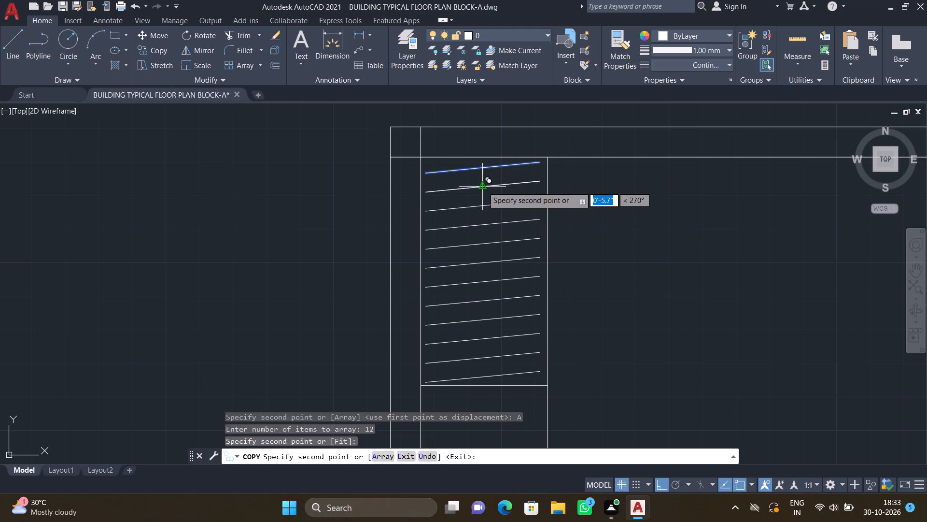
key("Return")
Draw a vertical line through the middle of the slanted lines, from just below the top wall to just above the wardrobe's lower edge.
key("l")
key("Return")
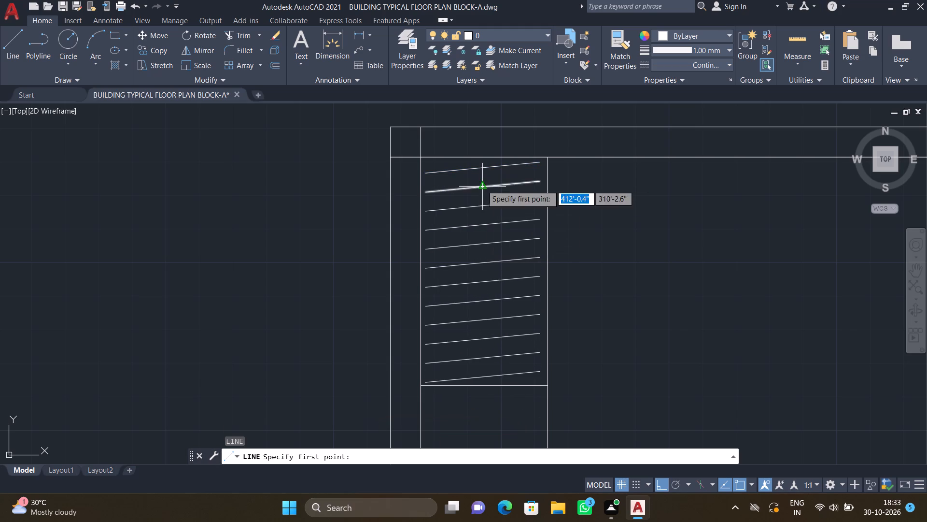
scroll(477, 166, "up", 2)
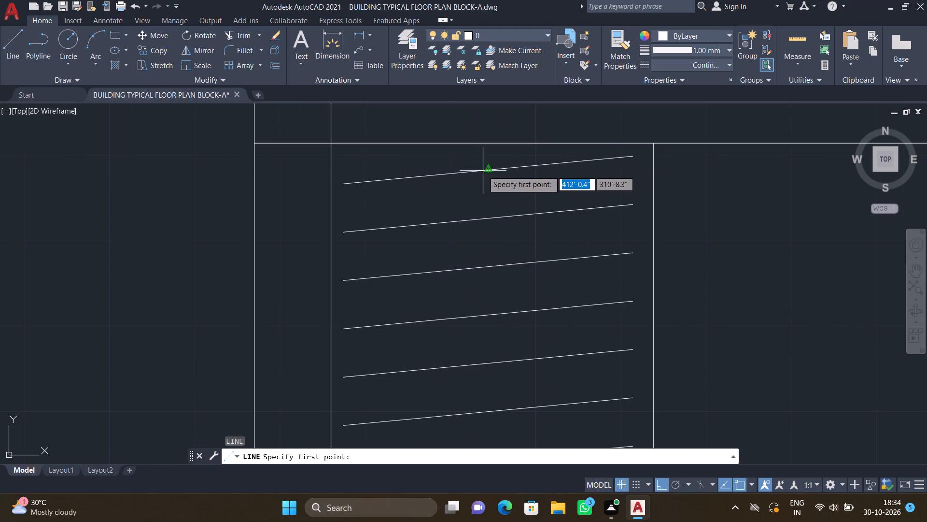
left_click(488, 155)
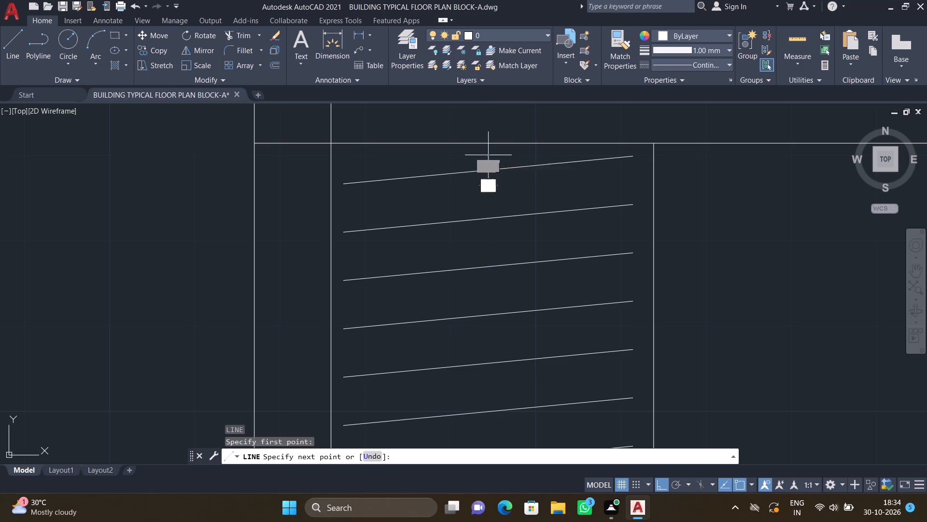
scroll(482, 216, "down", 3)
scroll(487, 335, "up", 2)
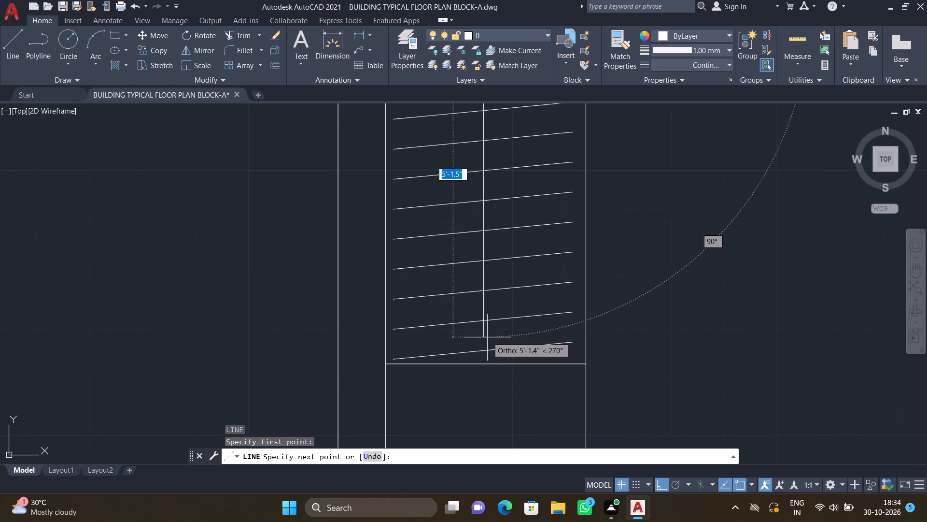
scroll(481, 356, "up", 3)
left_click(479, 366)
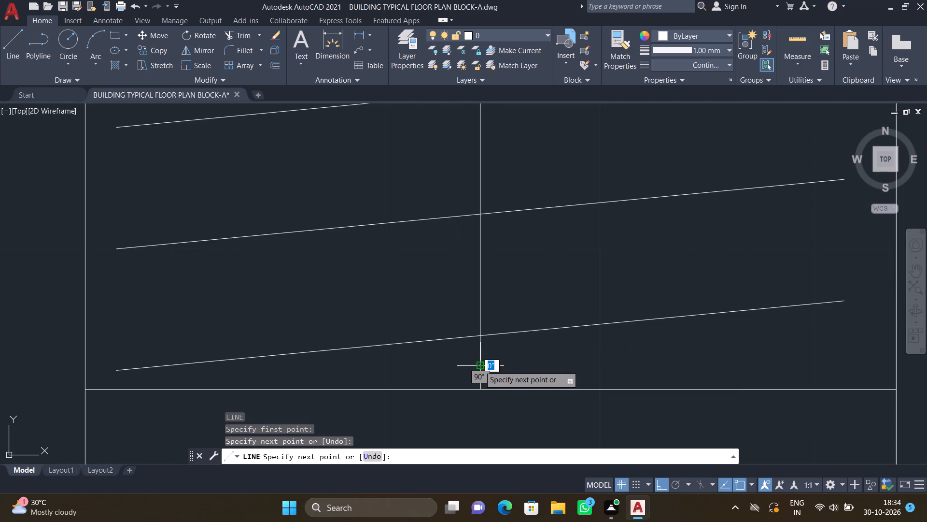
key("Return")
With Ortho off, draw a slightly rising line across nearly the full width of the lower-left room's wardrobe, just below its upper edge.
scroll(479, 366, "down", 4)
scroll(469, 287, "down", 4)
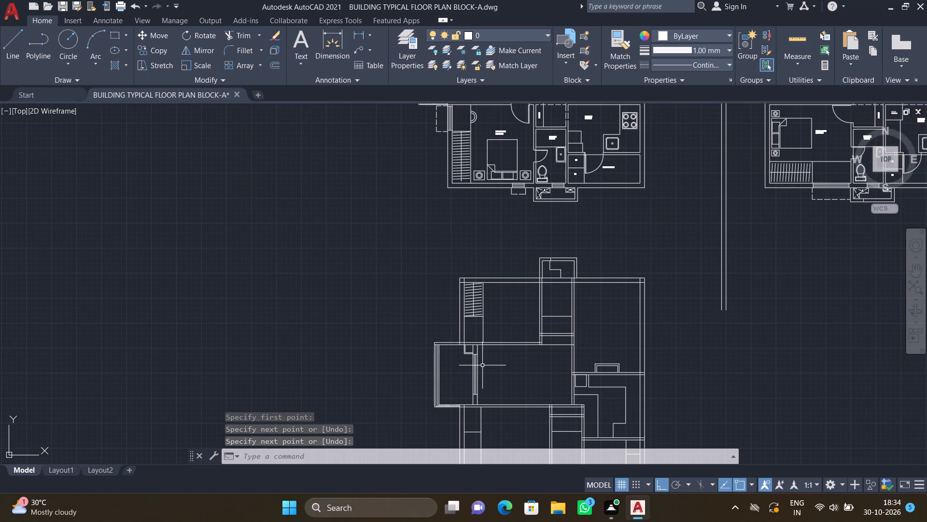
scroll(481, 372, "down", 2)
scroll(472, 413, "up", 3)
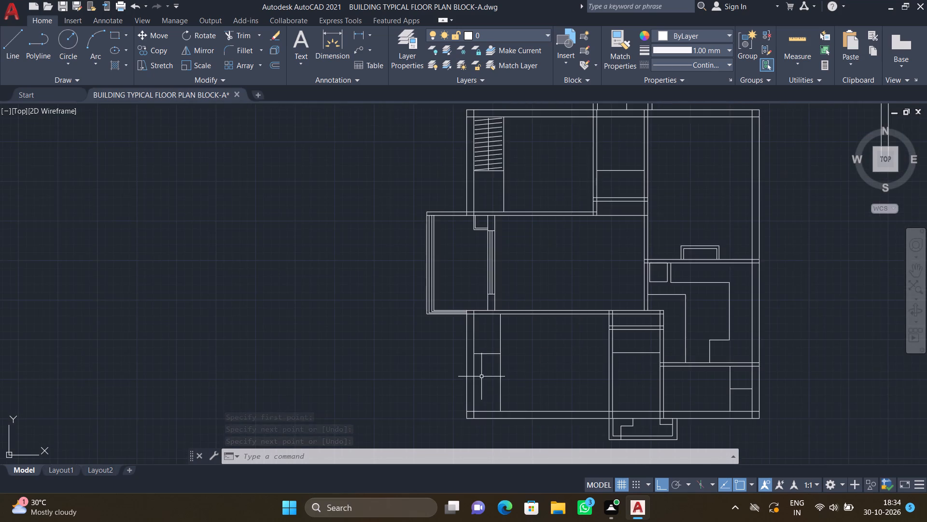
scroll(481, 376, "up", 3)
key("F8")
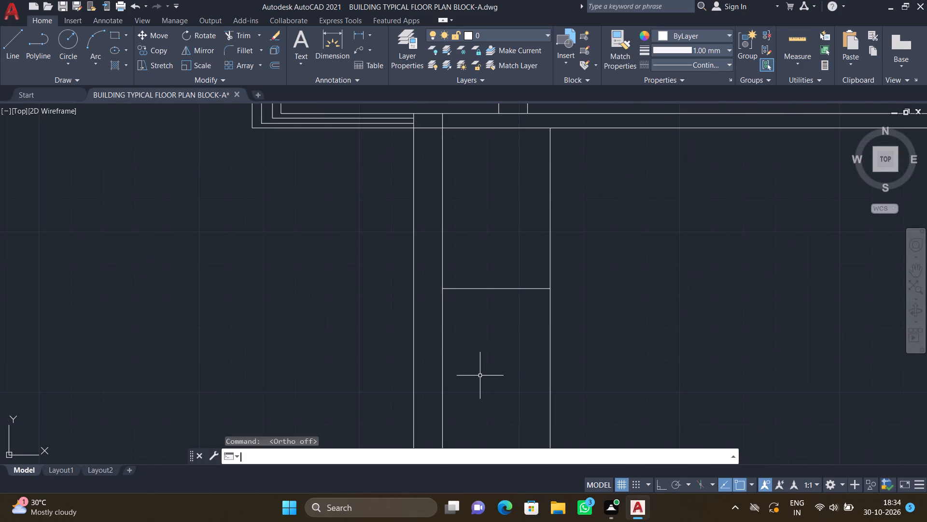
key("l")
key("Return")
scroll(446, 304, "up", 2)
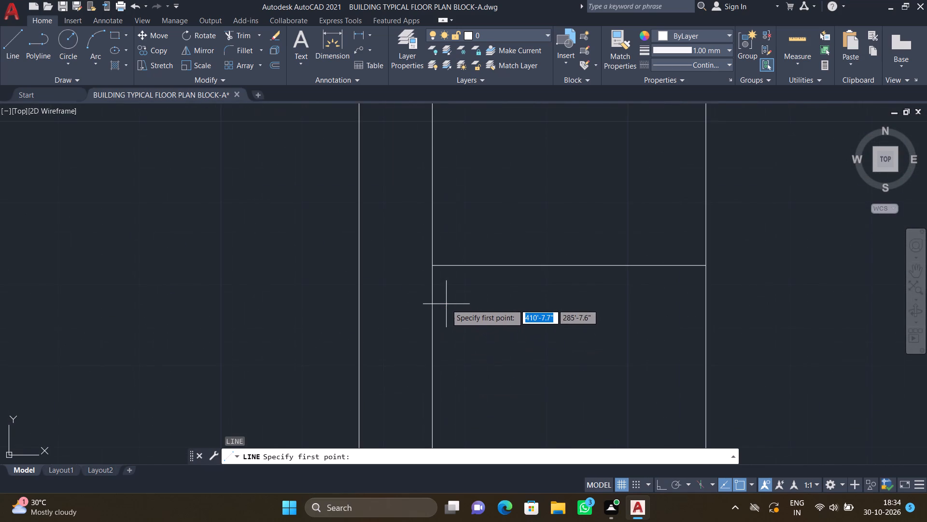
left_click(443, 285)
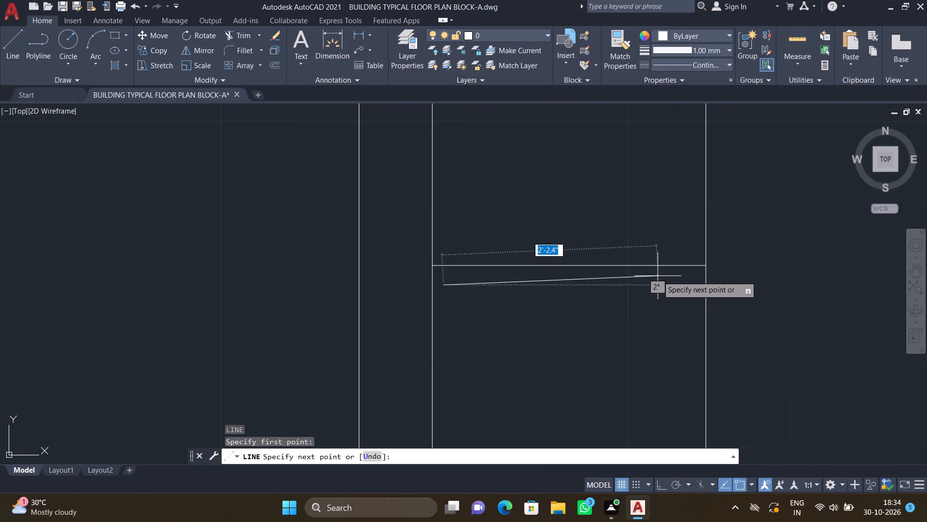
scroll(658, 277, "up", 1)
left_click(706, 272)
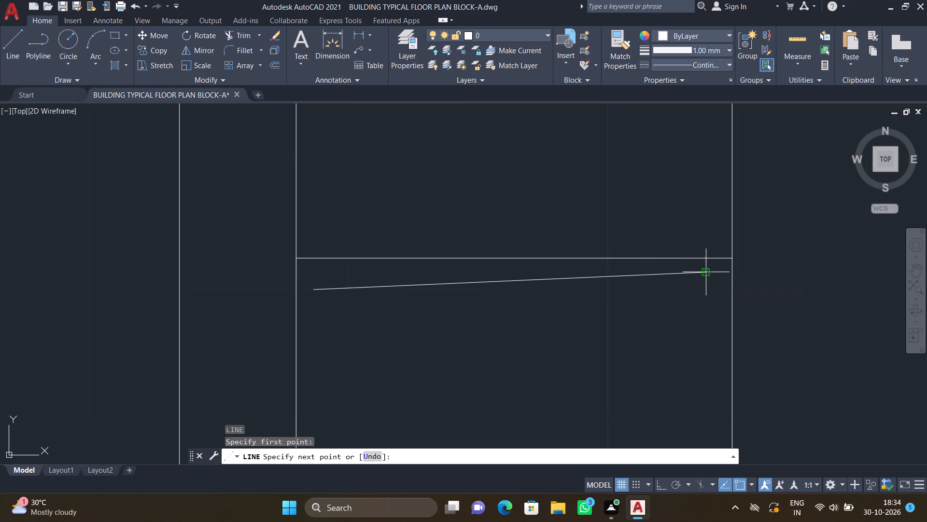
key("Return")
With Ortho on, copy the slanted line straight down the lower-left room's wardrobe as an array of 18 items spaced about 3.9" apart.
scroll(681, 282, "down", 3)
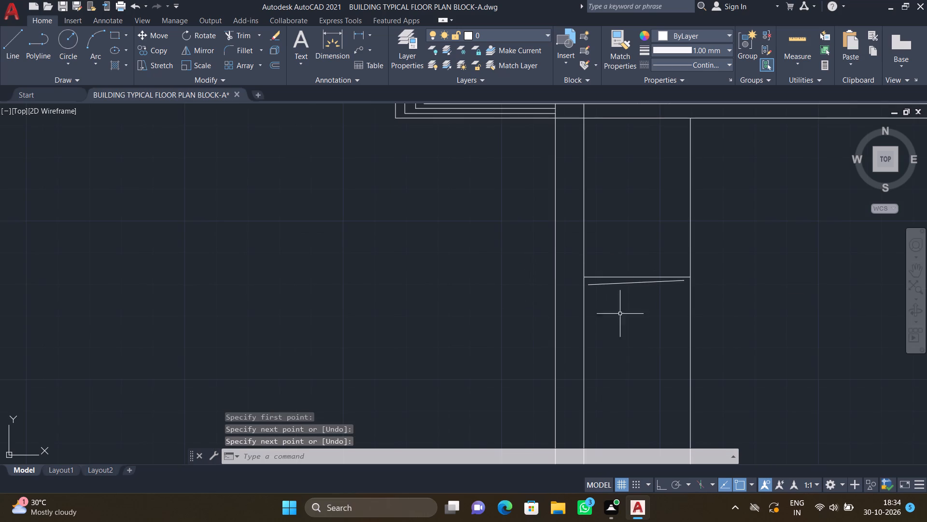
scroll(624, 316, "up", 2)
key("F8")
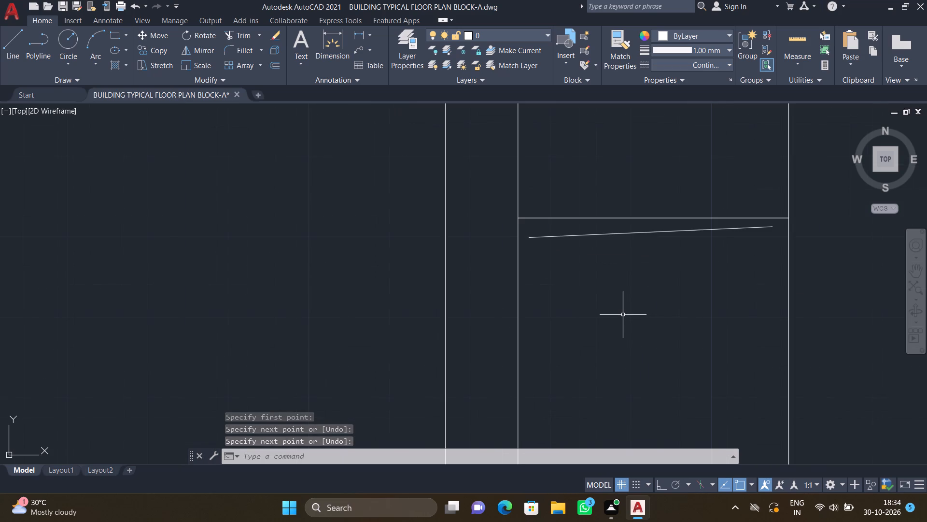
type("CO")
key("Return")
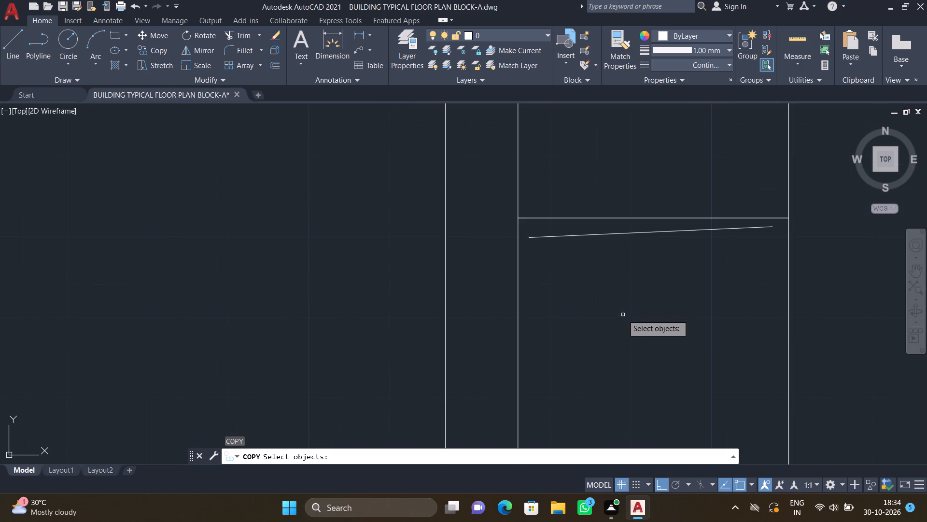
left_click(642, 233)
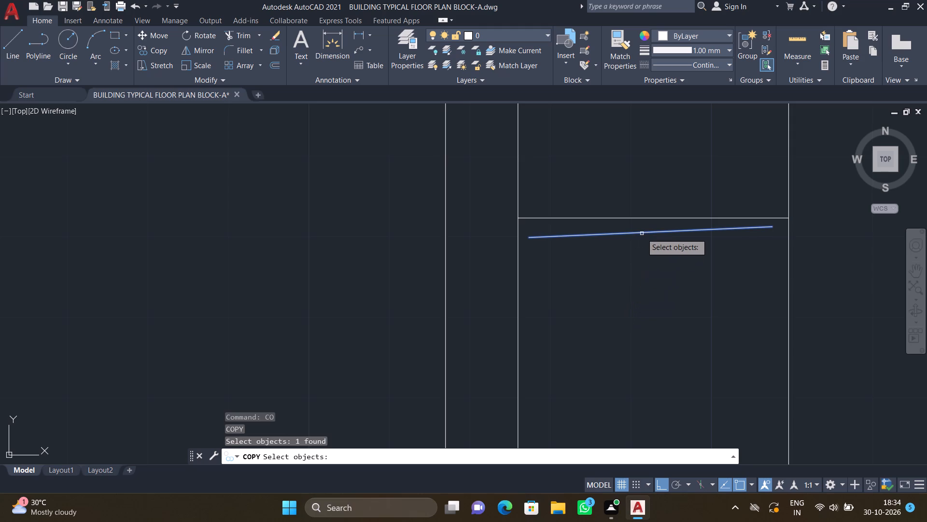
key("Return")
scroll(639, 244, "down", 8)
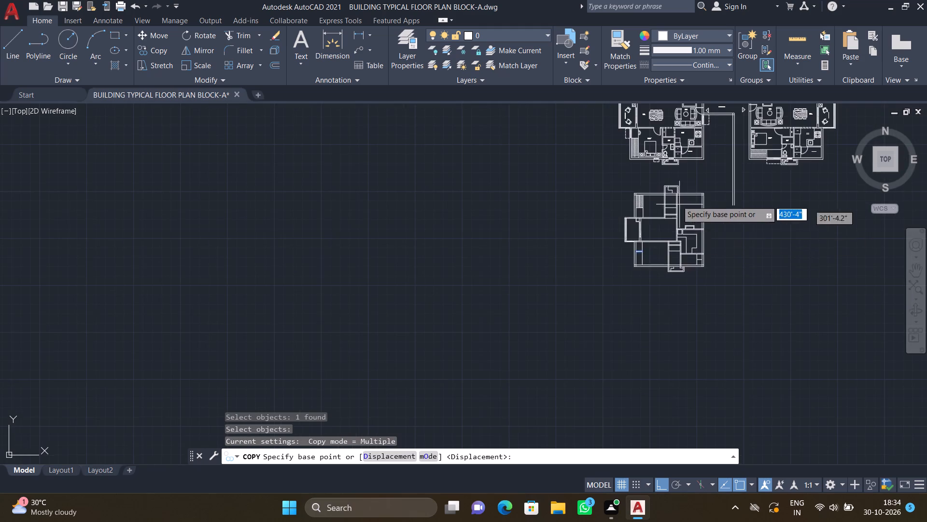
scroll(681, 183, "down", 3)
scroll(678, 189, "up", 4)
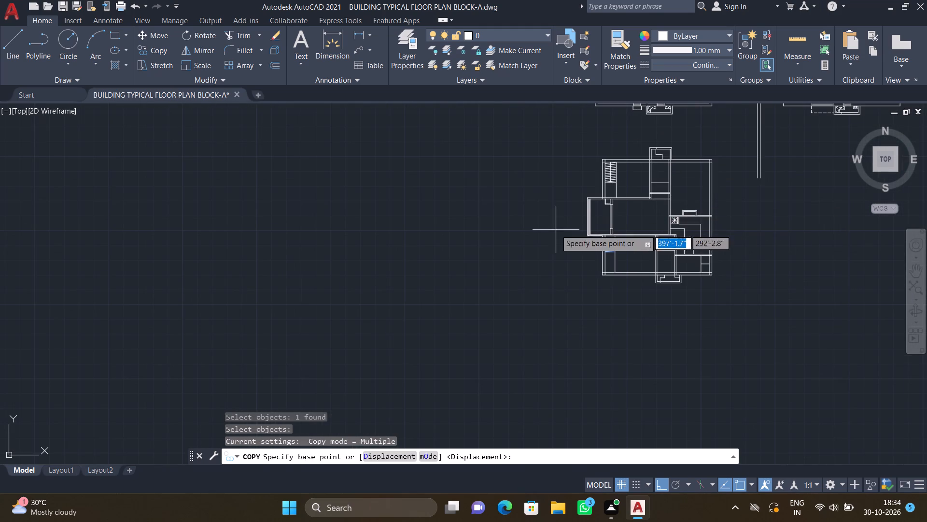
scroll(633, 284, "up", 2)
scroll(555, 206, "up", 3)
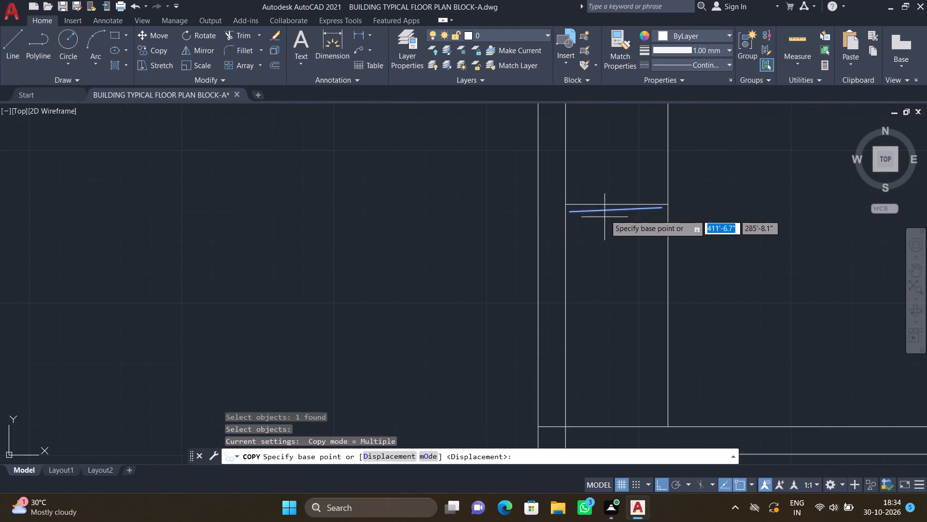
scroll(607, 210, "up", 2)
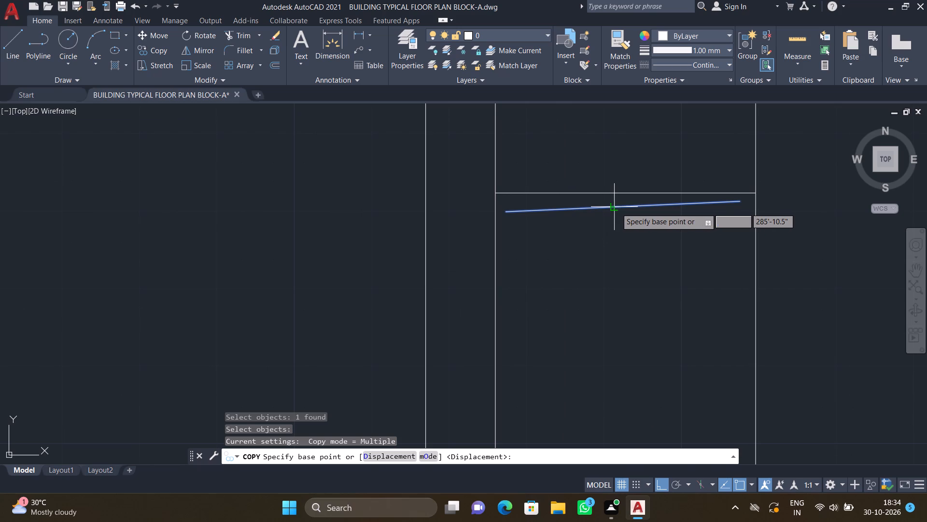
left_click(621, 208)
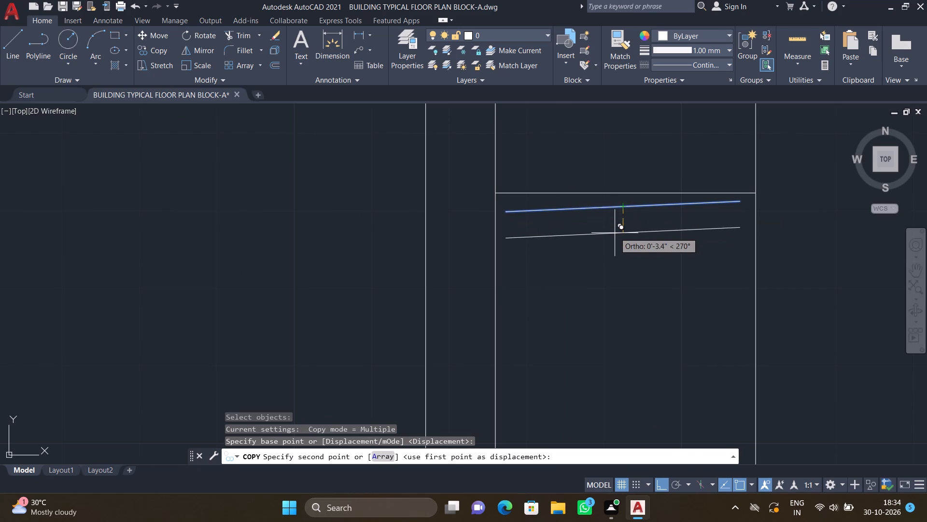
scroll(615, 237, "down", 2)
scroll(617, 248, "up", 1)
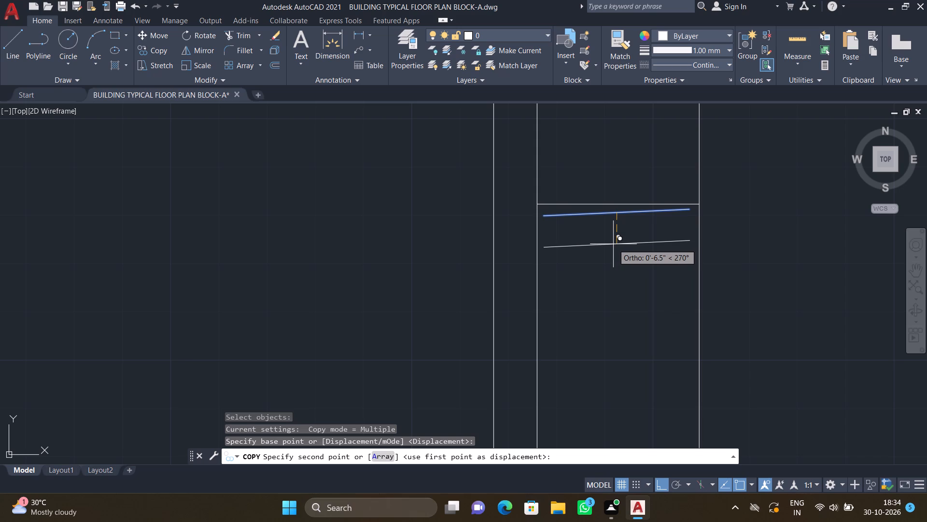
key("a")
key("Return")
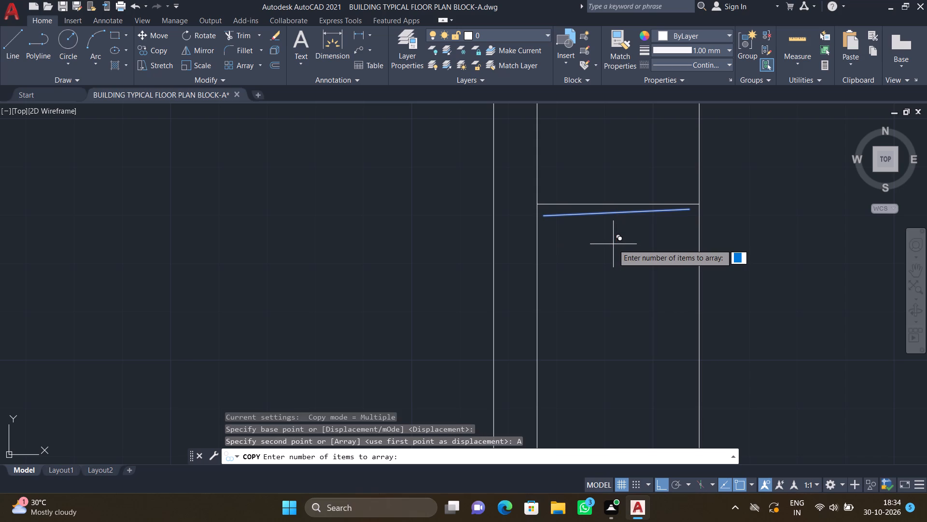
scroll(611, 246, "down", 2)
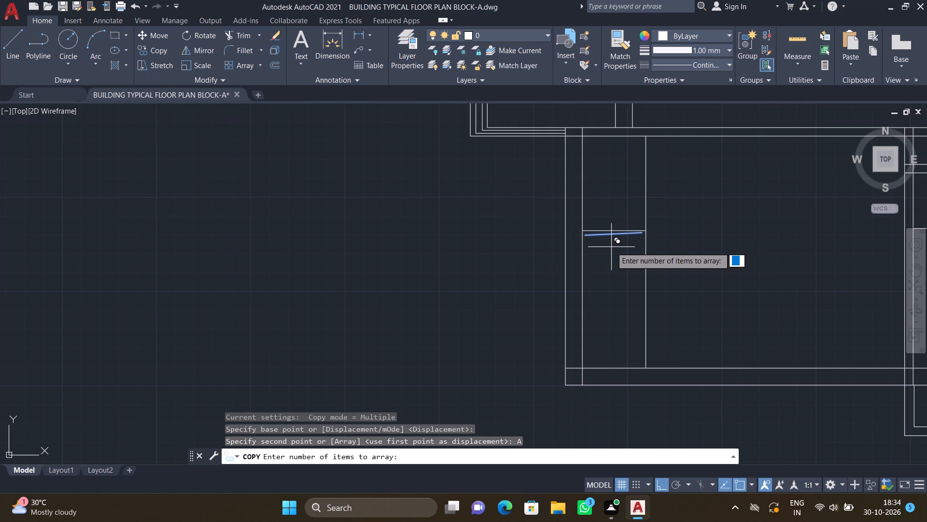
key("1")
key("8")
key("Return")
scroll(610, 244, "up", 1)
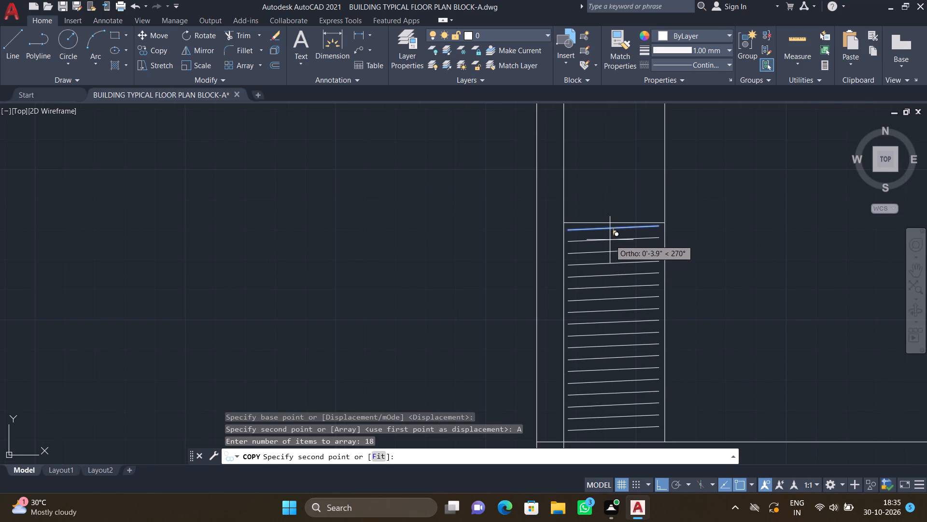
left_click(610, 240)
key("Return")
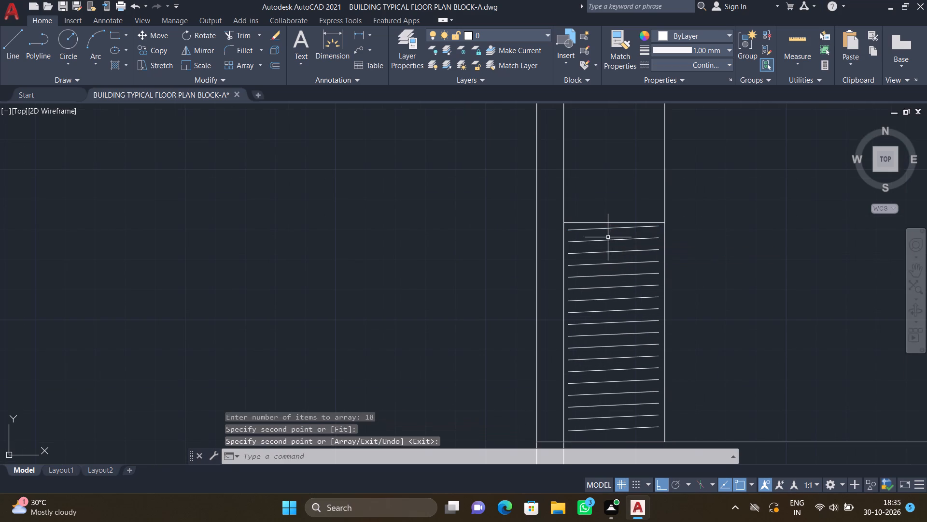